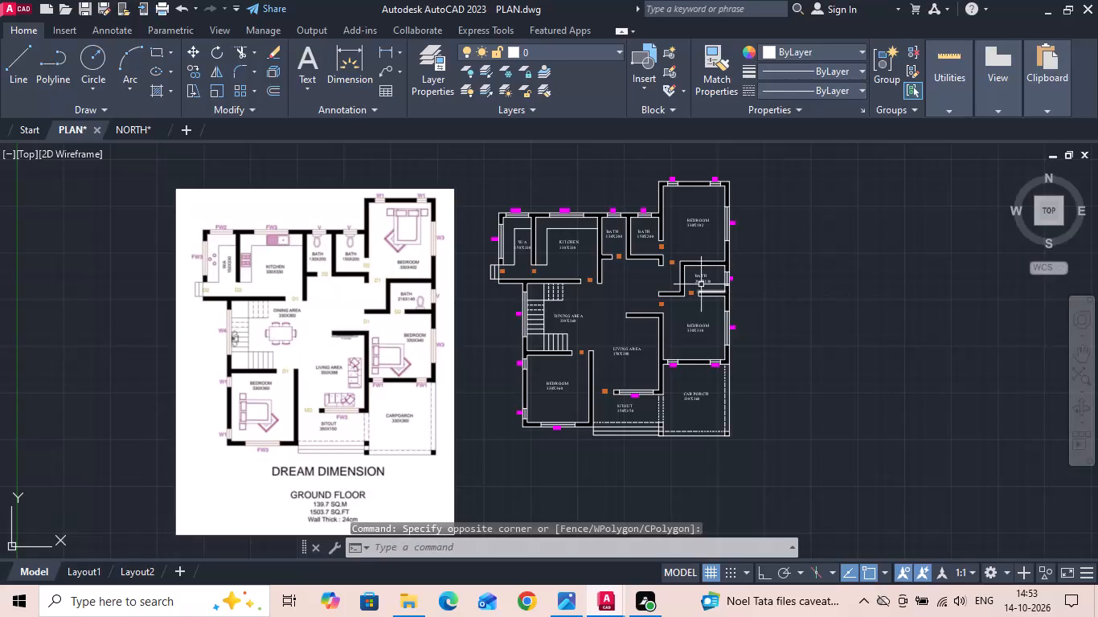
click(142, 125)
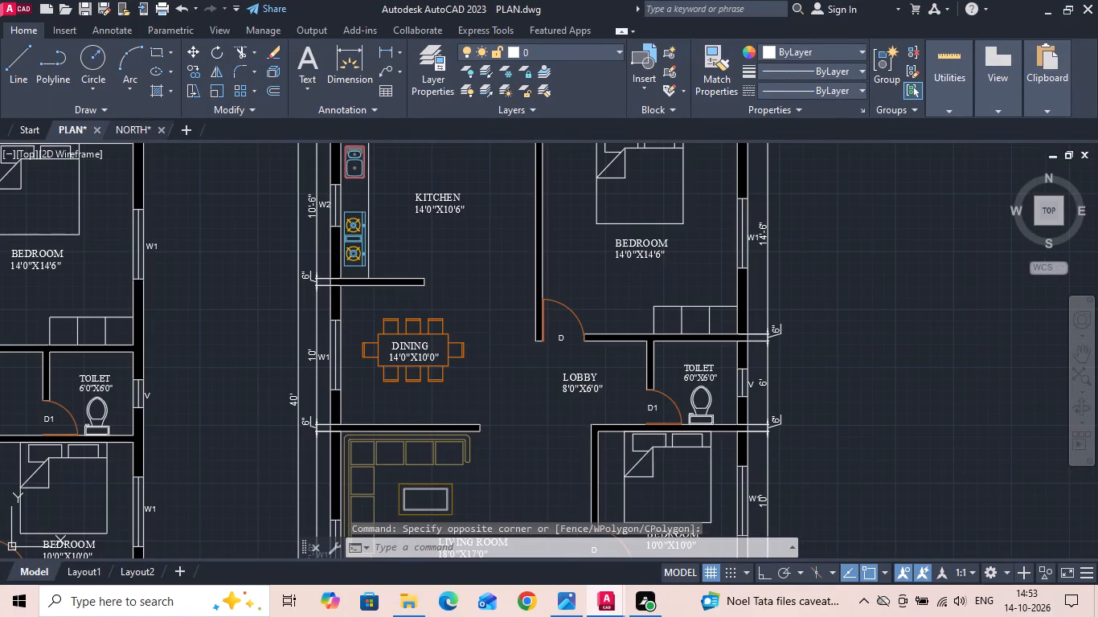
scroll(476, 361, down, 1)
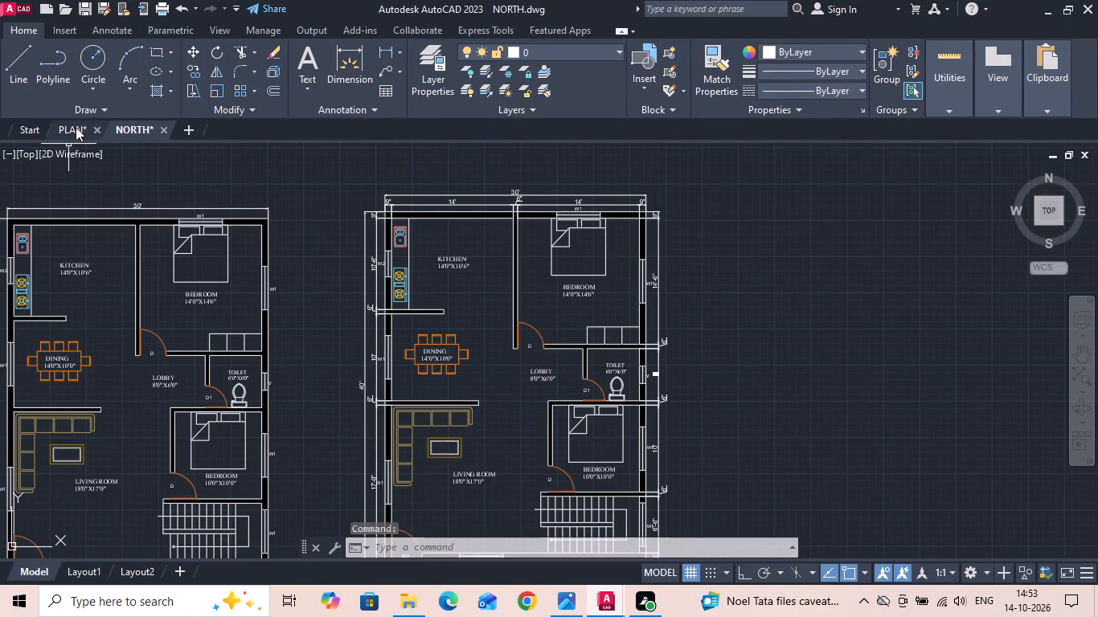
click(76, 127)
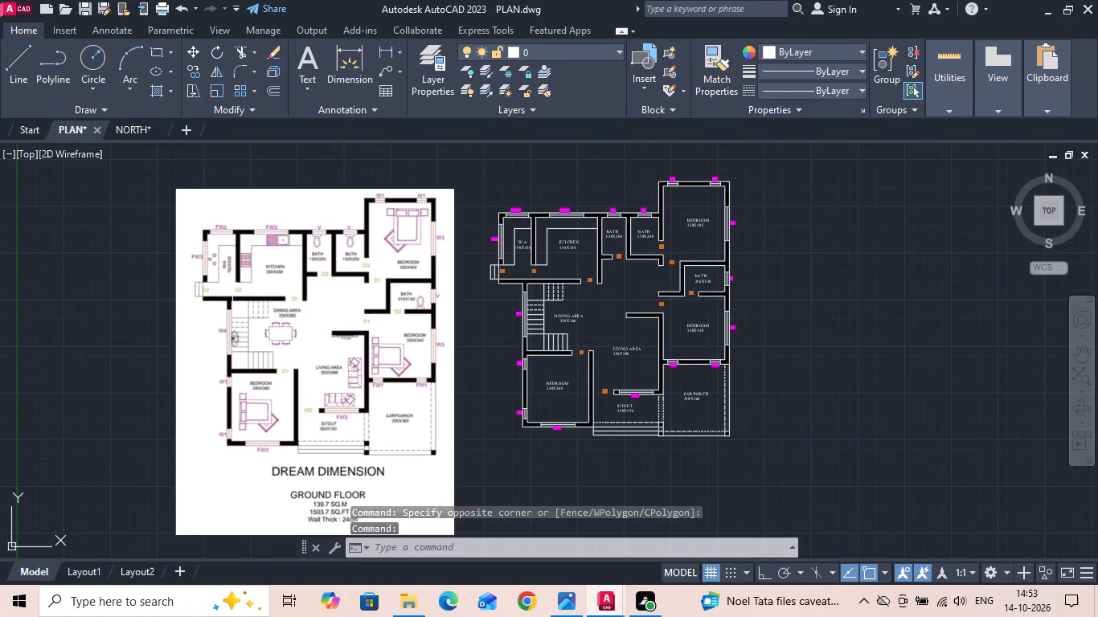
Find and open the drawing furniture blocks Unlimited (1), accepting the preselected replacement big font for the CHINA and HZ text styles.
click(73, 604)
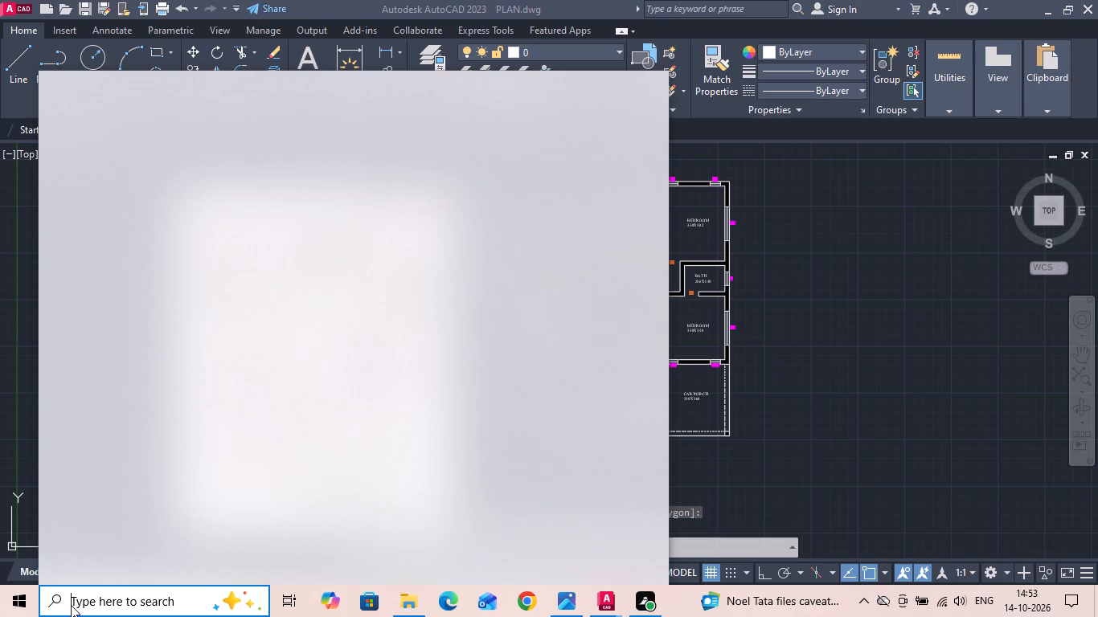
key(f)
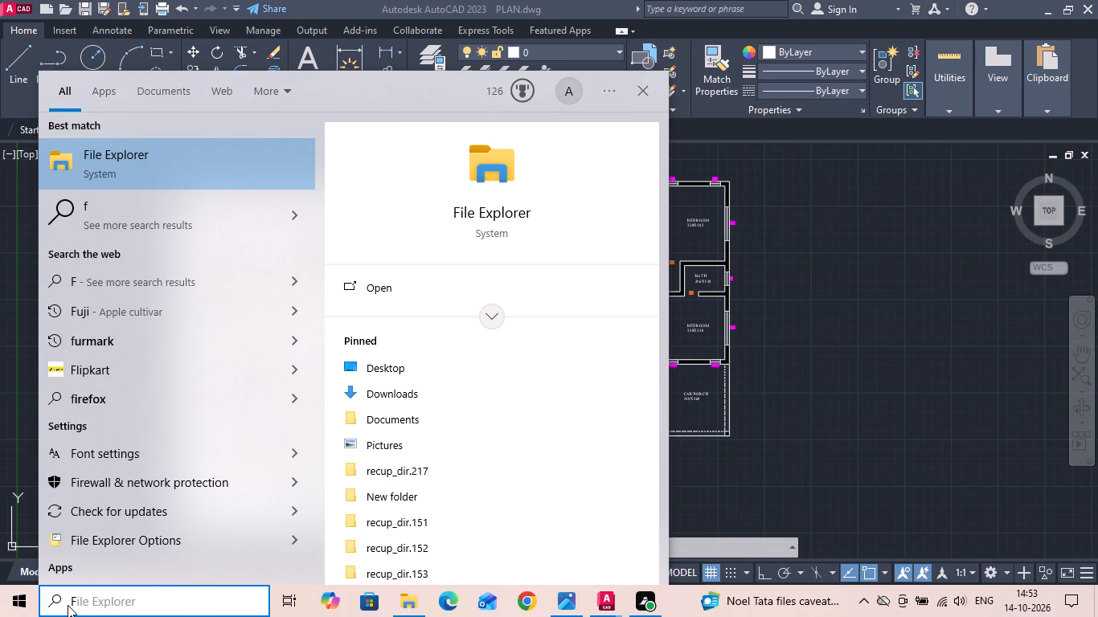
text(UR)
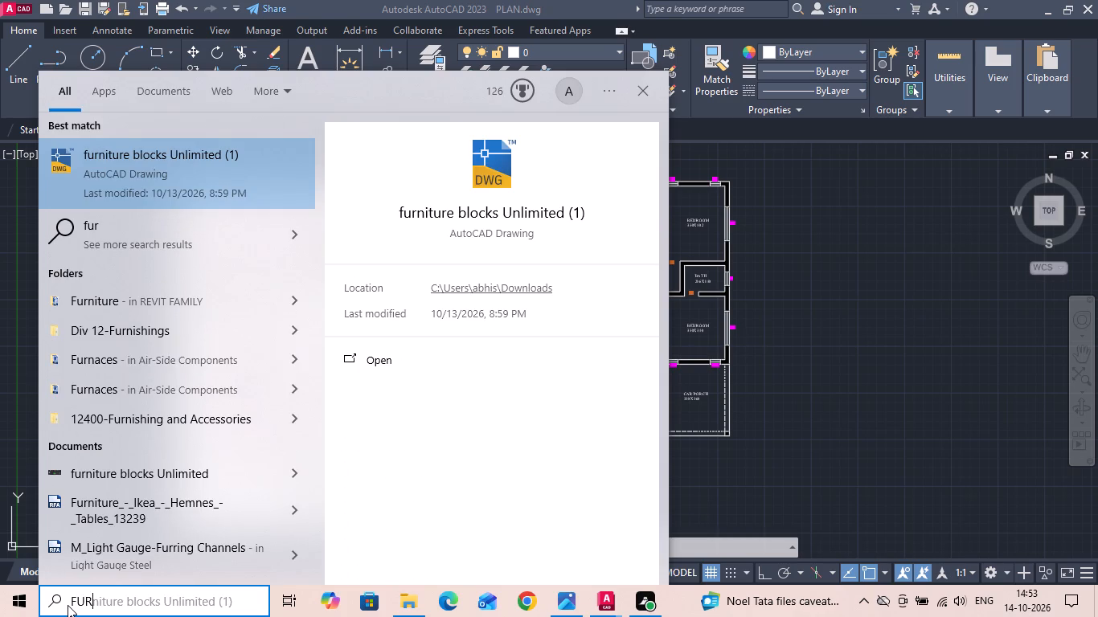
double_click(180, 174)
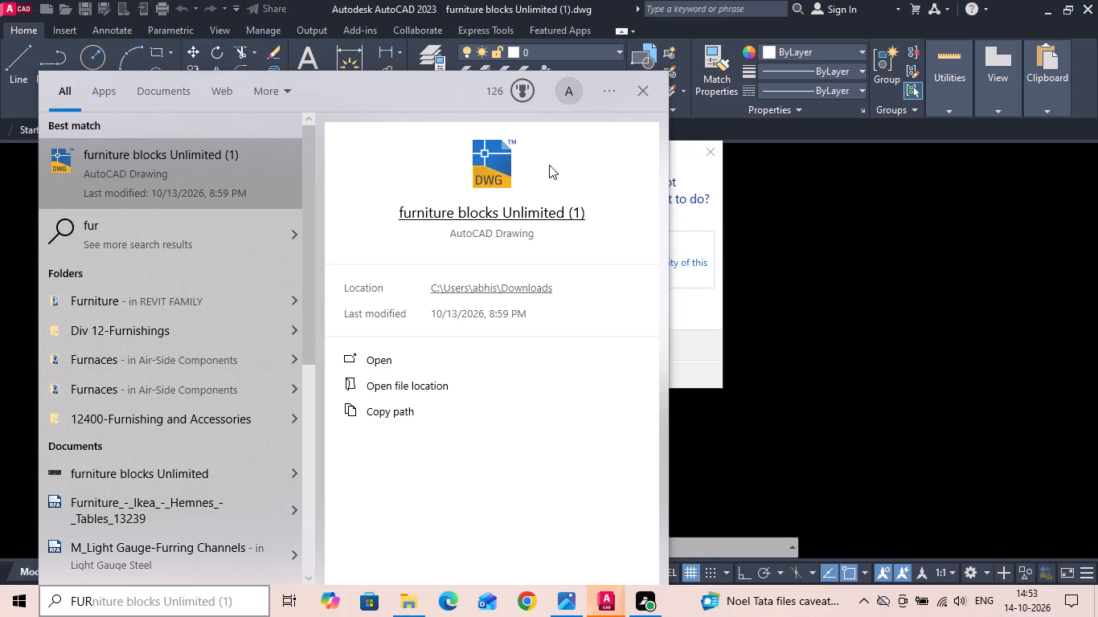
click(683, 260)
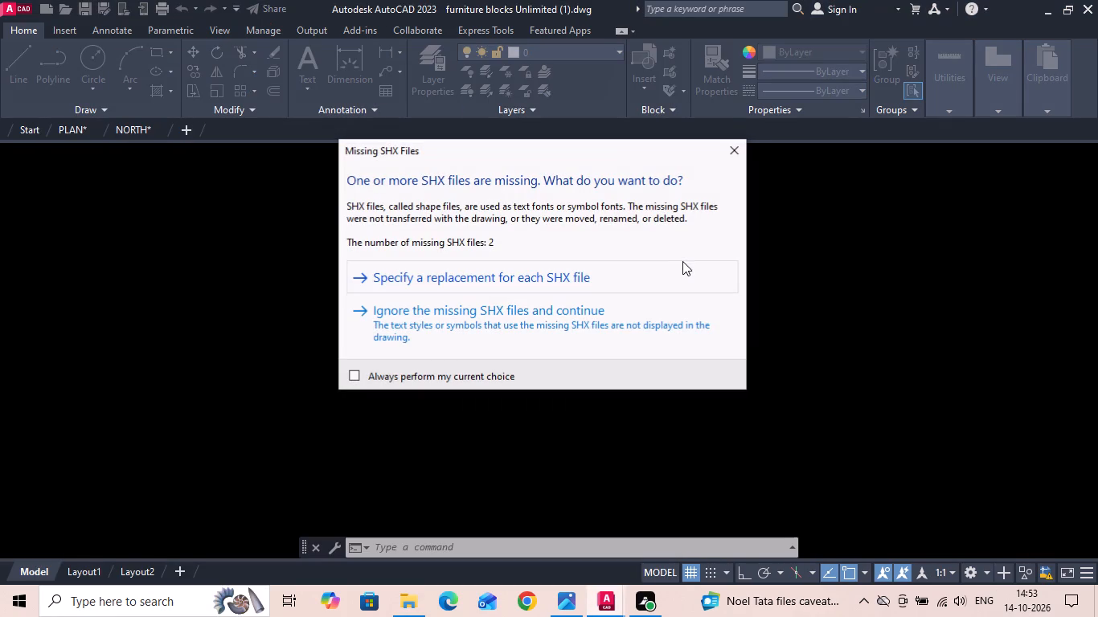
click(570, 280)
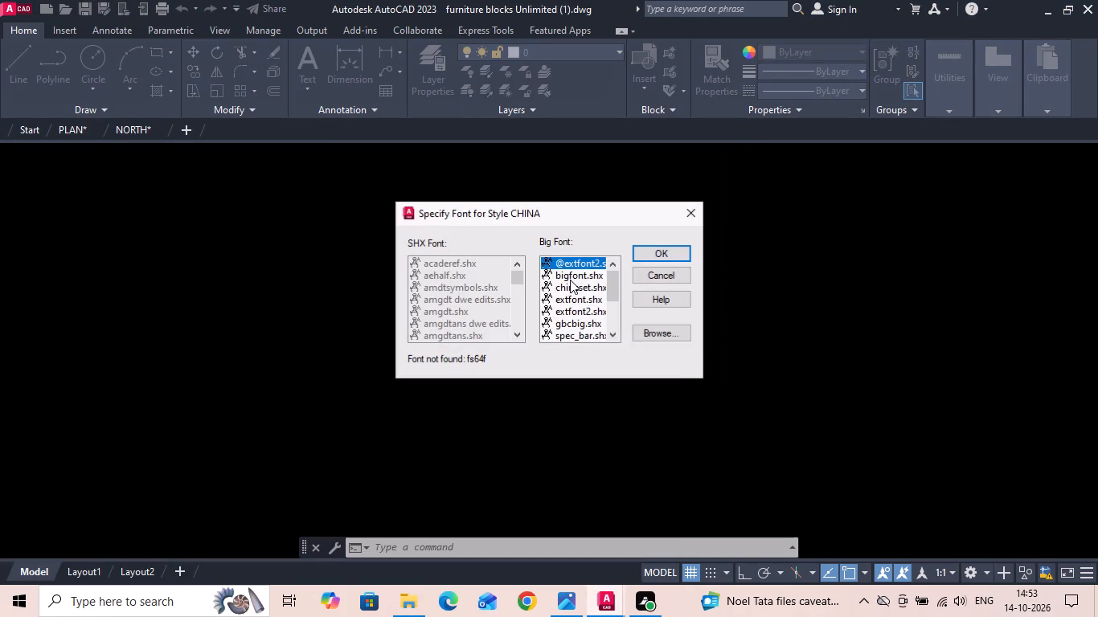
click(659, 249)
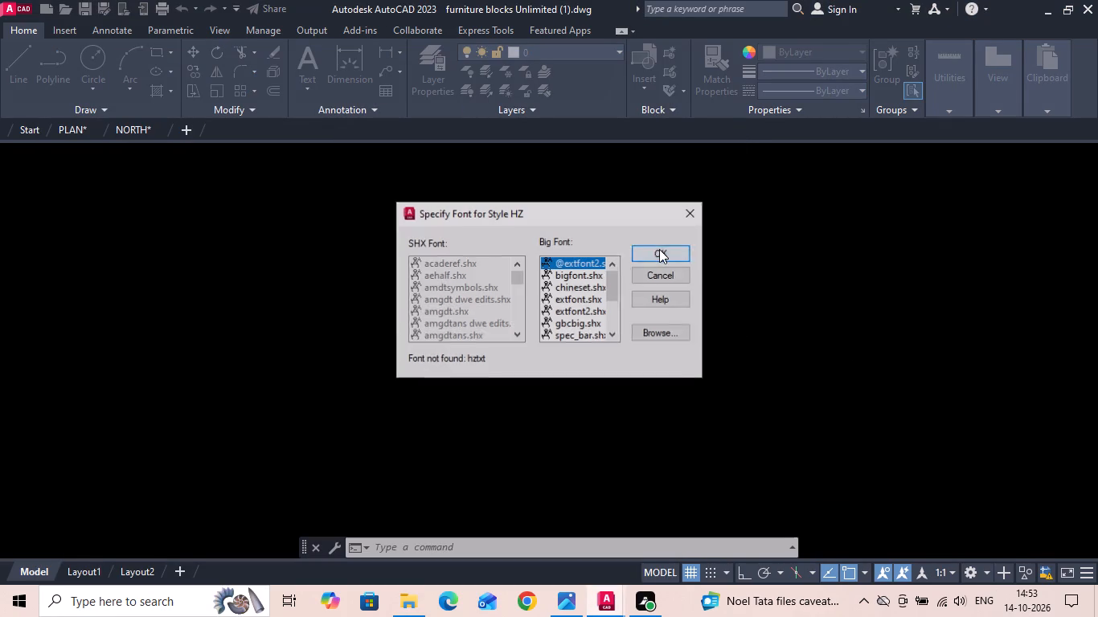
click(662, 255)
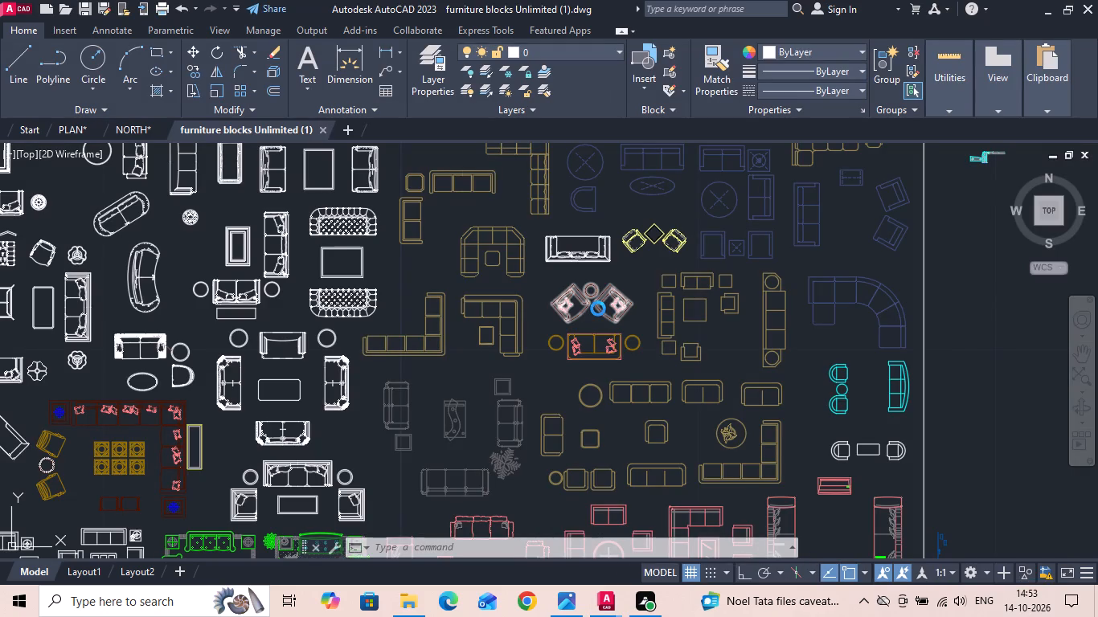
Look over the whole furniture block library, and check the furniture shown in the reference image of PLAN.dwg.
scroll(598, 308, down, 2)
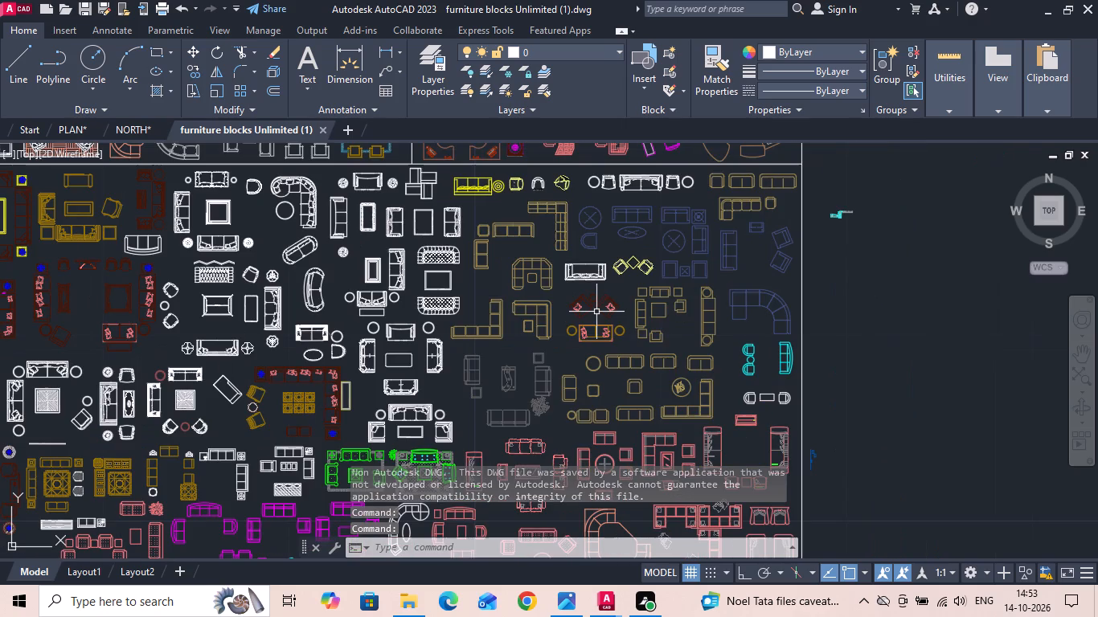
scroll(596, 312, down, 2)
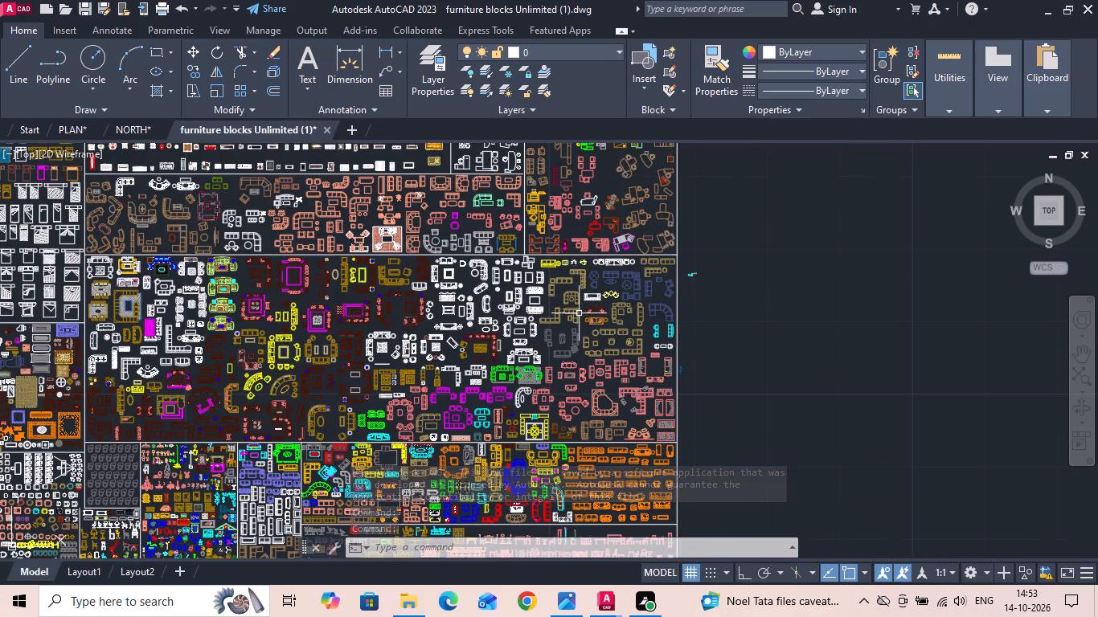
scroll(561, 311, down, 5)
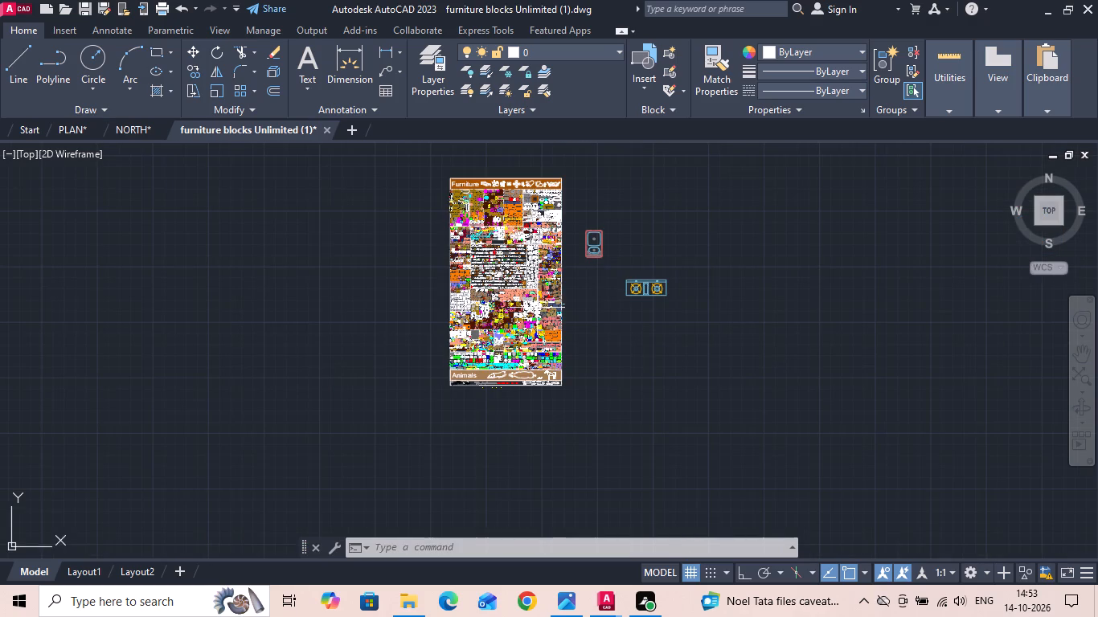
click(80, 134)
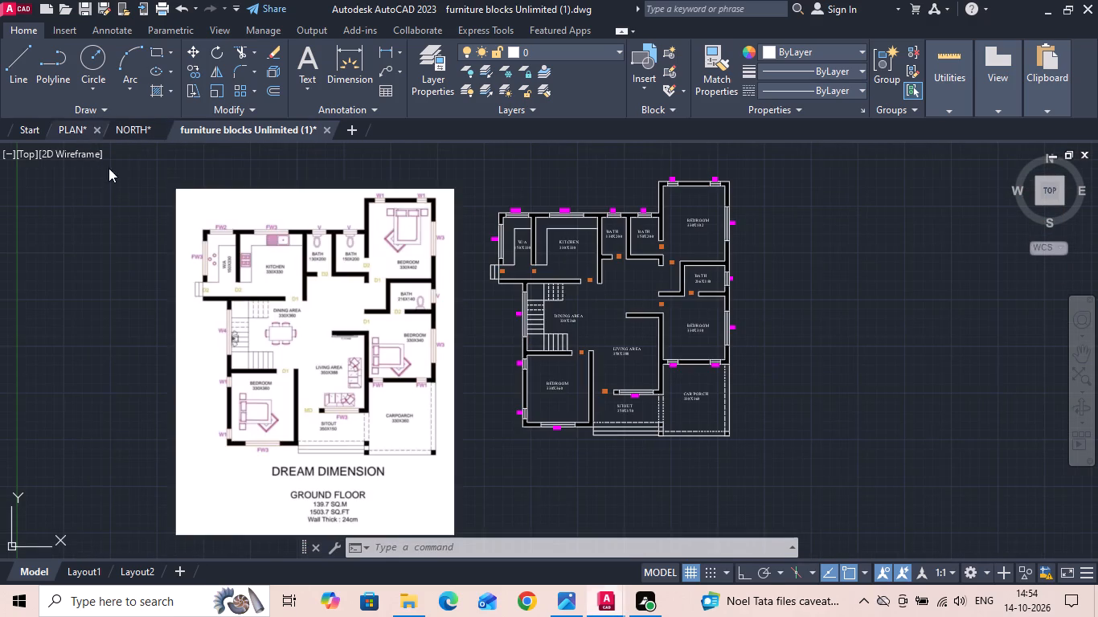
scroll(281, 351, up, 2)
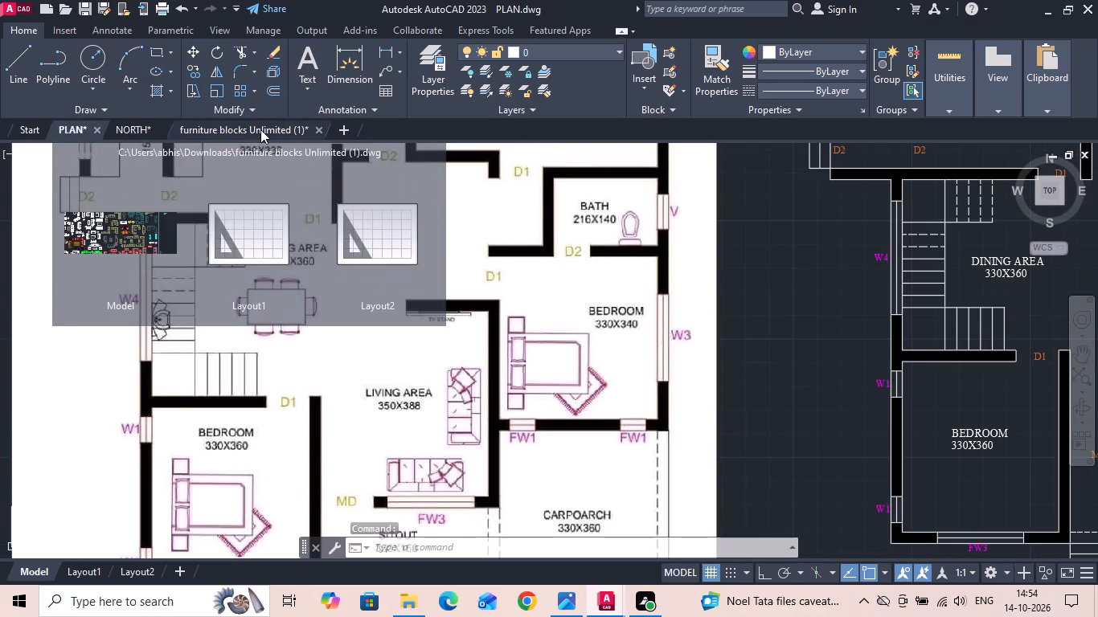
Examine the sofa and living-room sets in the furniture block library for sofas with cushions like those in the reference plan.
click(260, 129)
scroll(440, 280, up, 3)
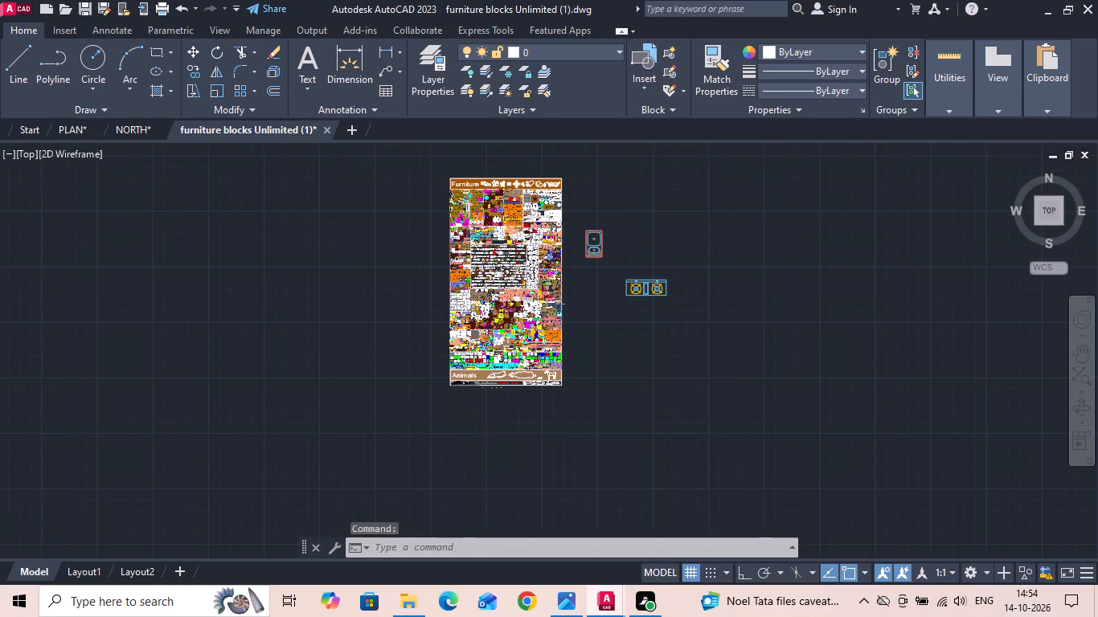
scroll(440, 278, up, 3)
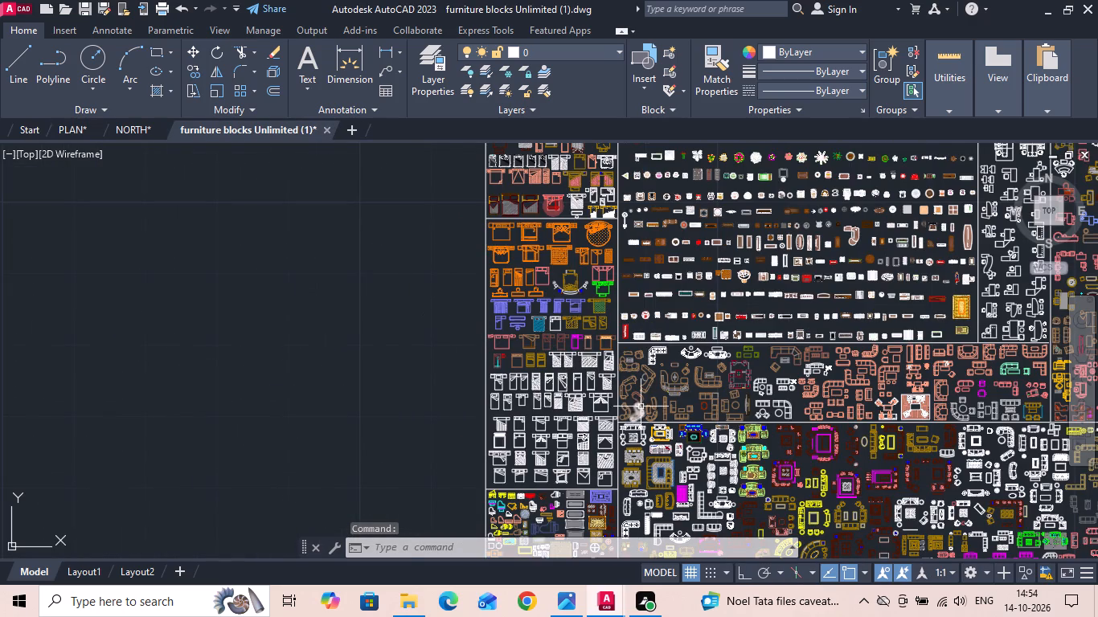
scroll(567, 397, up, 2)
scroll(482, 379, down, 1)
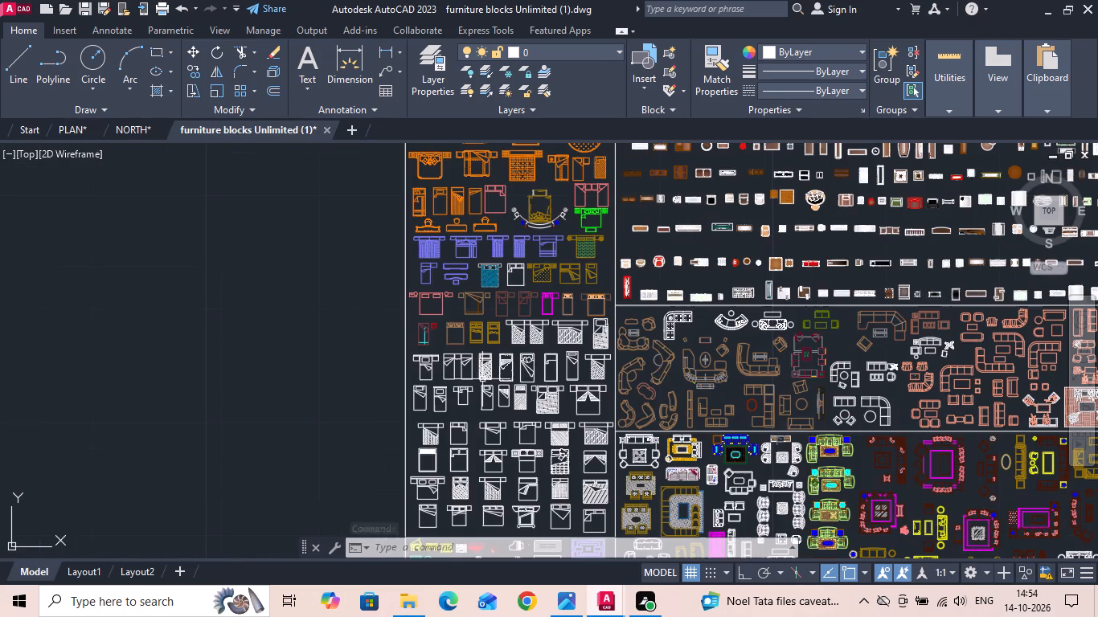
scroll(747, 398, up, 2)
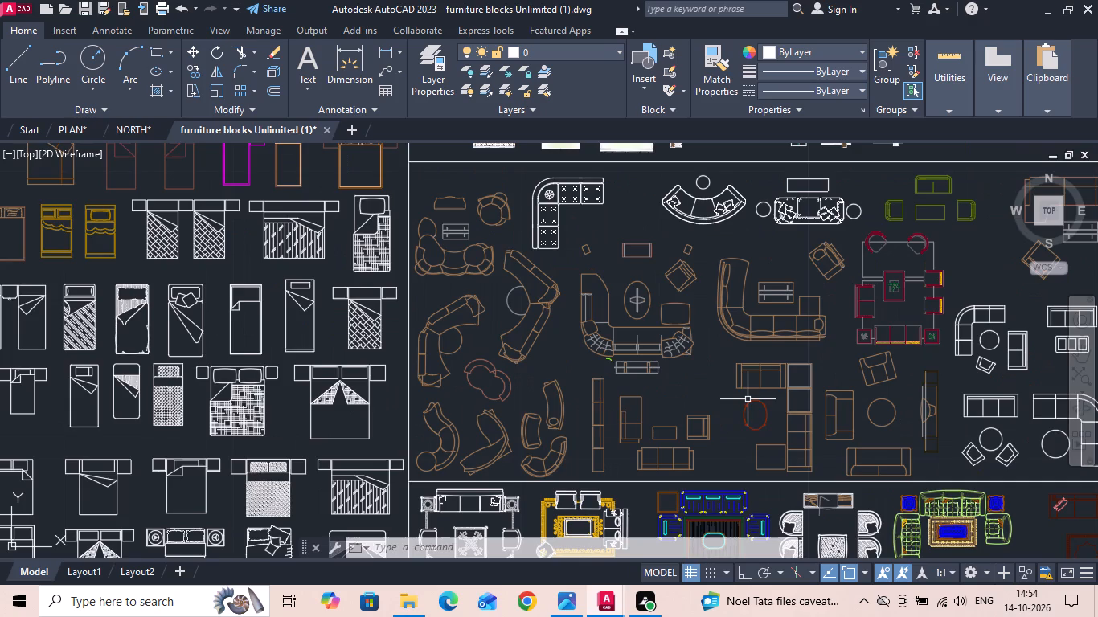
middle_drag(715, 401, 350, 408)
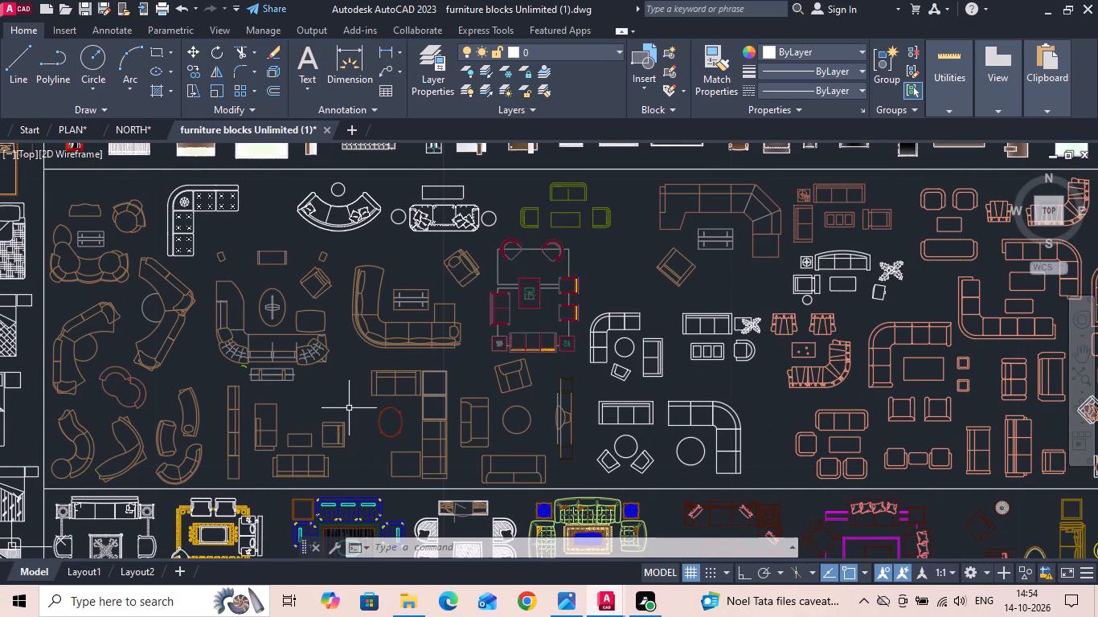
middle_drag(608, 398, 380, 355)
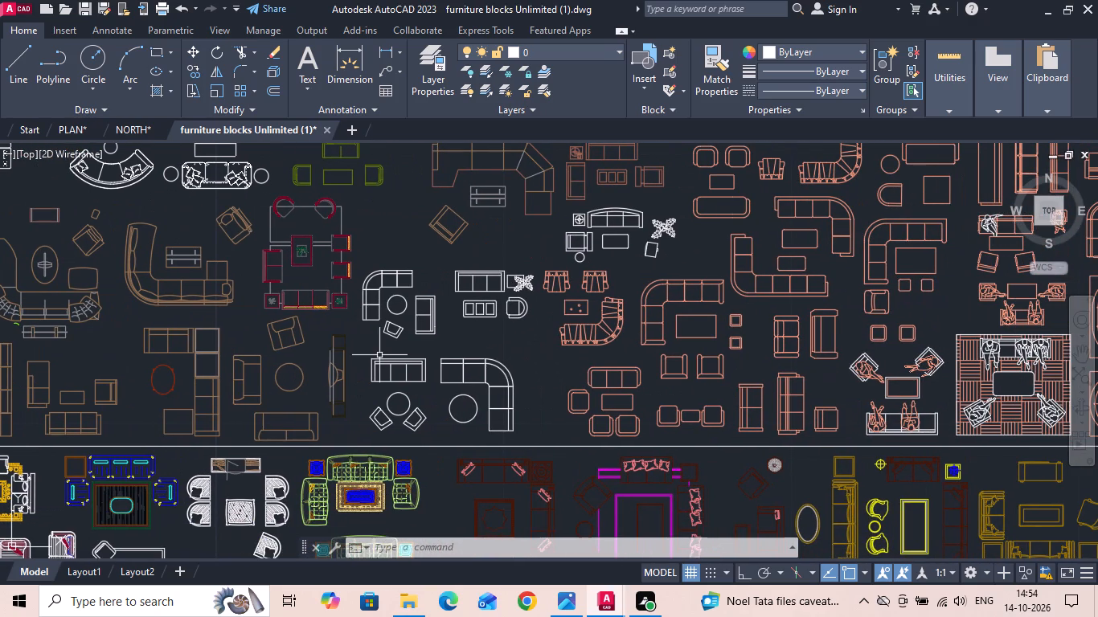
middle_drag(376, 354, 356, 308)
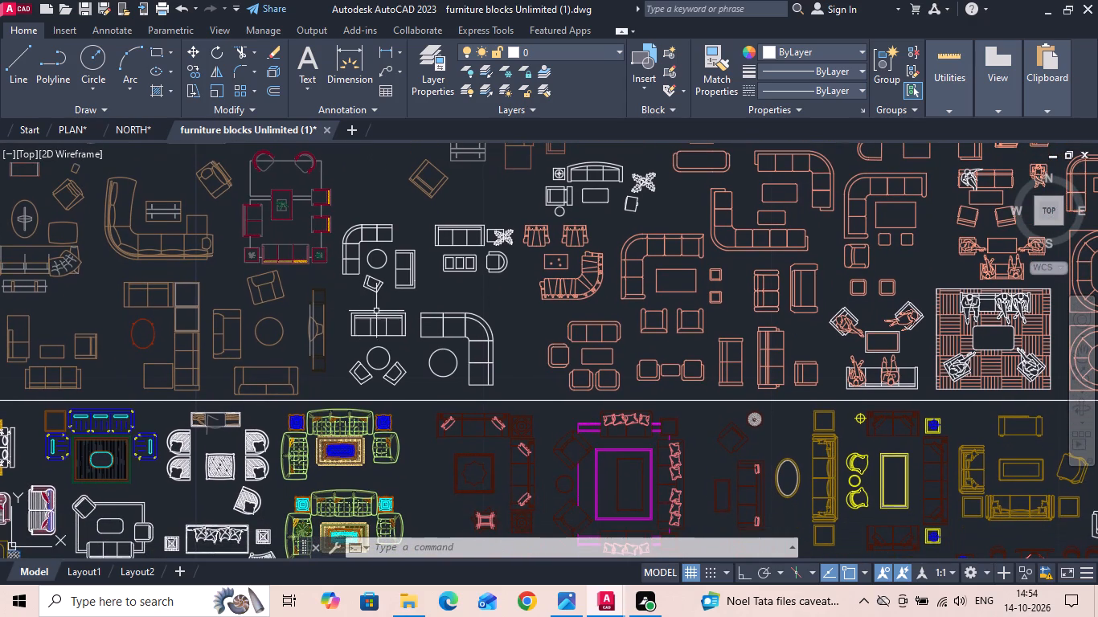
middle_drag(378, 309, 363, 243)
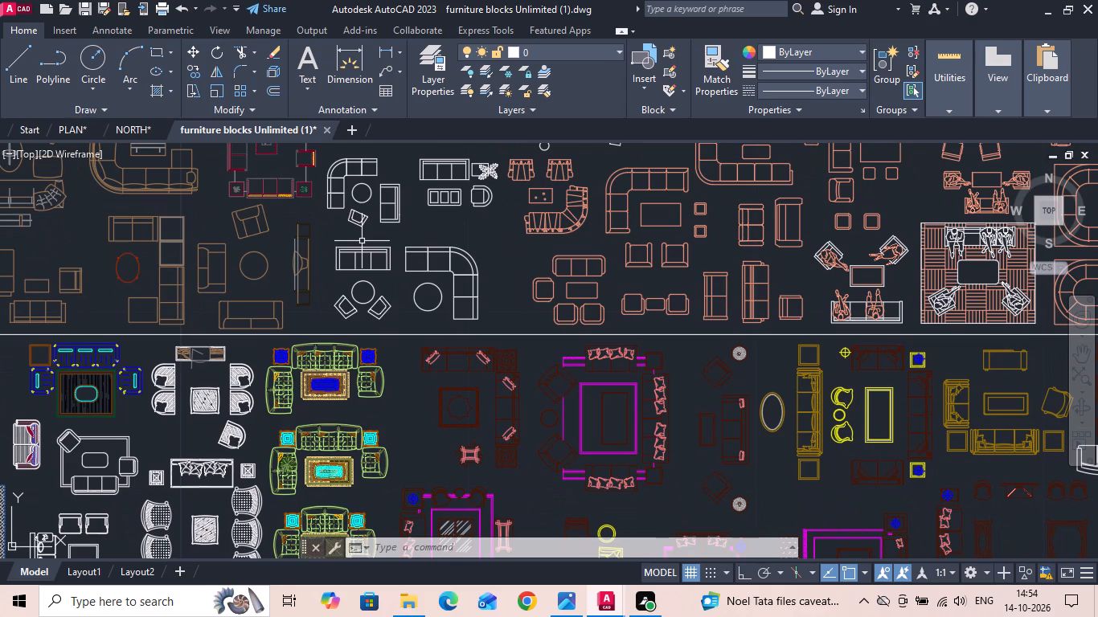
middle_drag(362, 241, 355, 210)
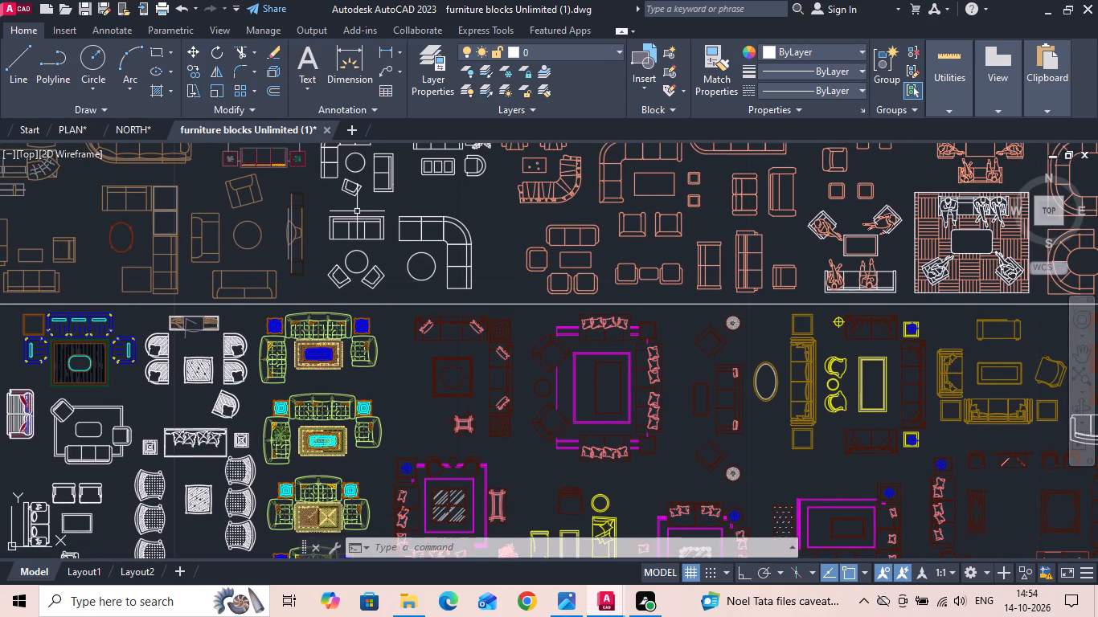
middle_drag(356, 218, 356, 215)
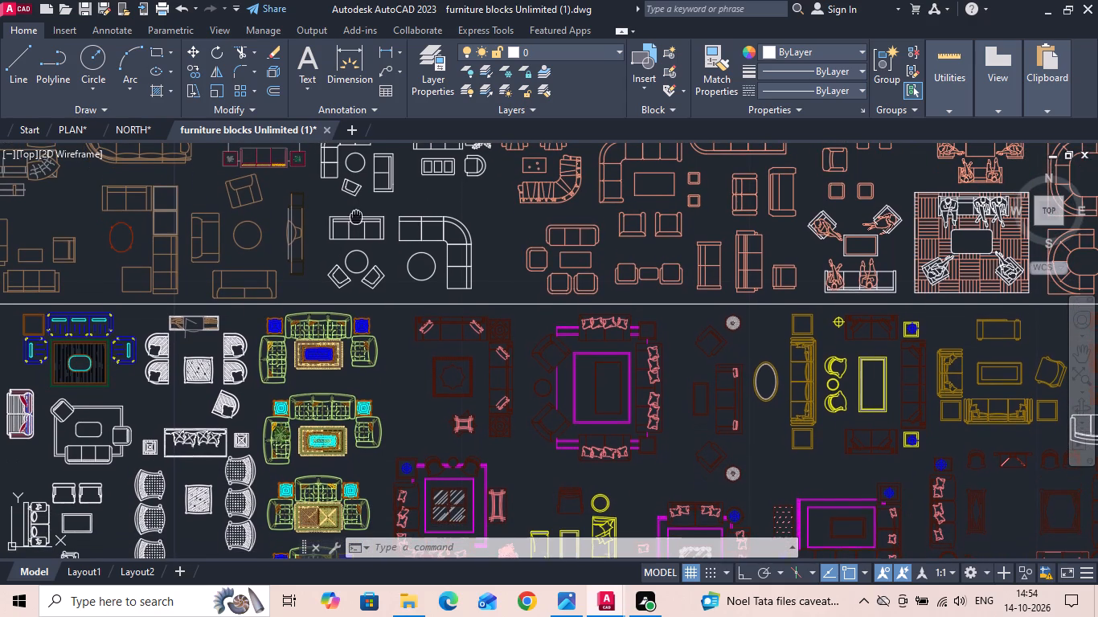
middle_drag(356, 215, 366, 179)
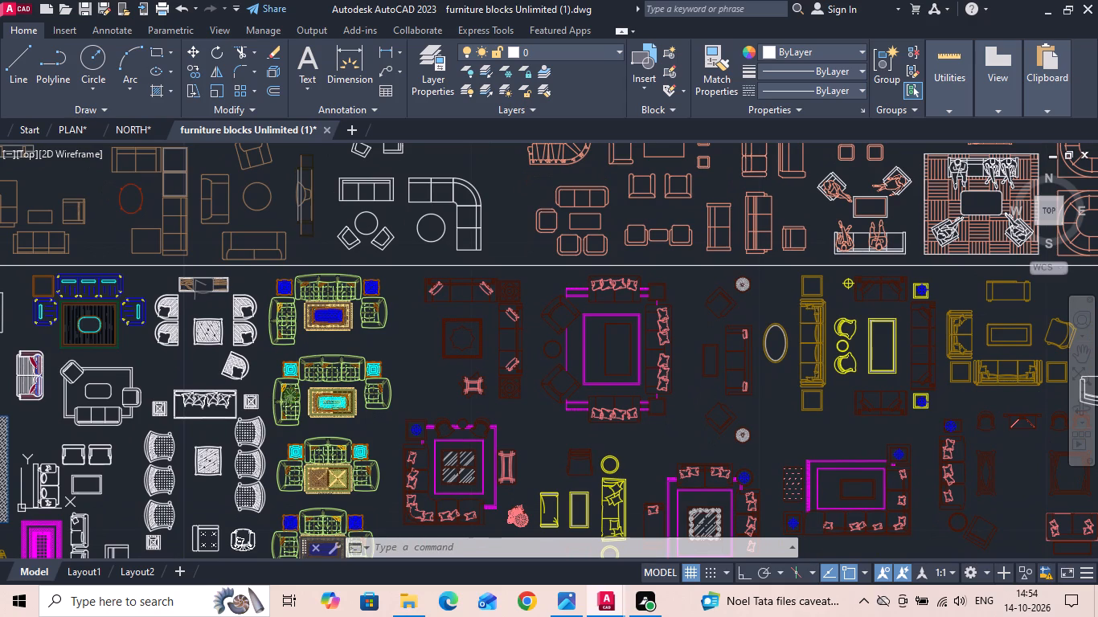
middle_drag(395, 267, 447, 219)
scroll(582, 236, down, 1)
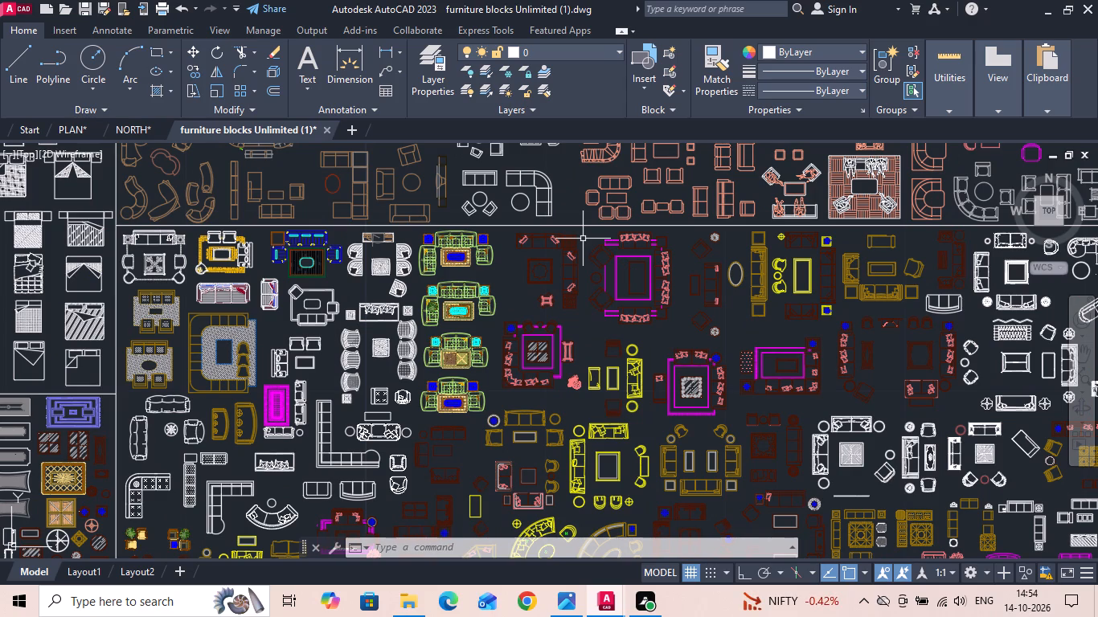
middle_drag(583, 239, 613, 182)
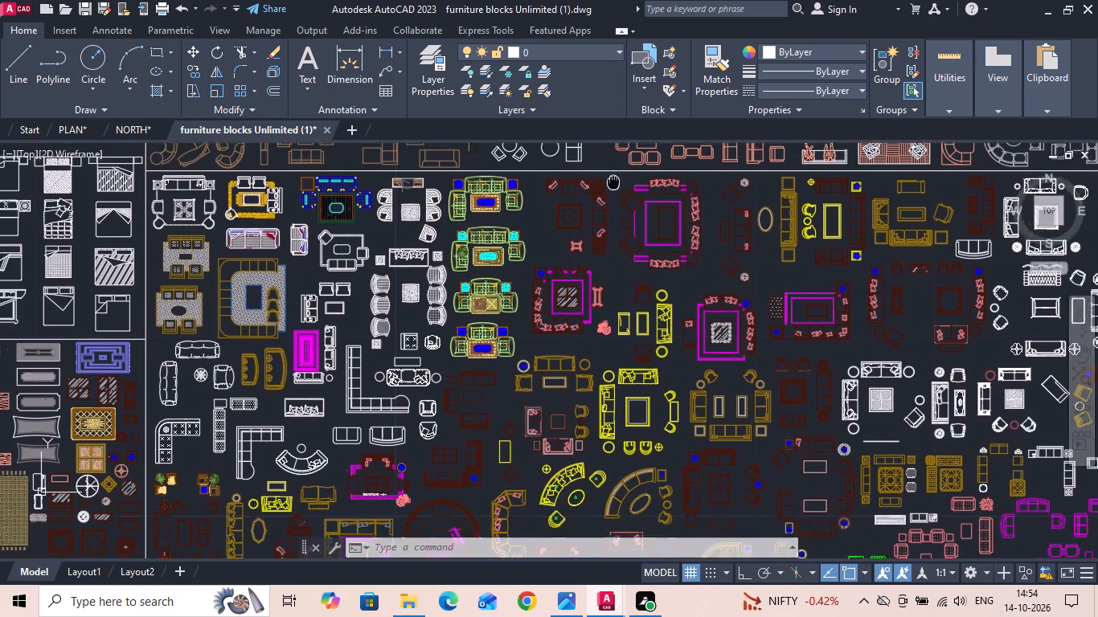
scroll(630, 240, down, 1)
scroll(519, 435, up, 2)
middle_drag(549, 404, 621, 313)
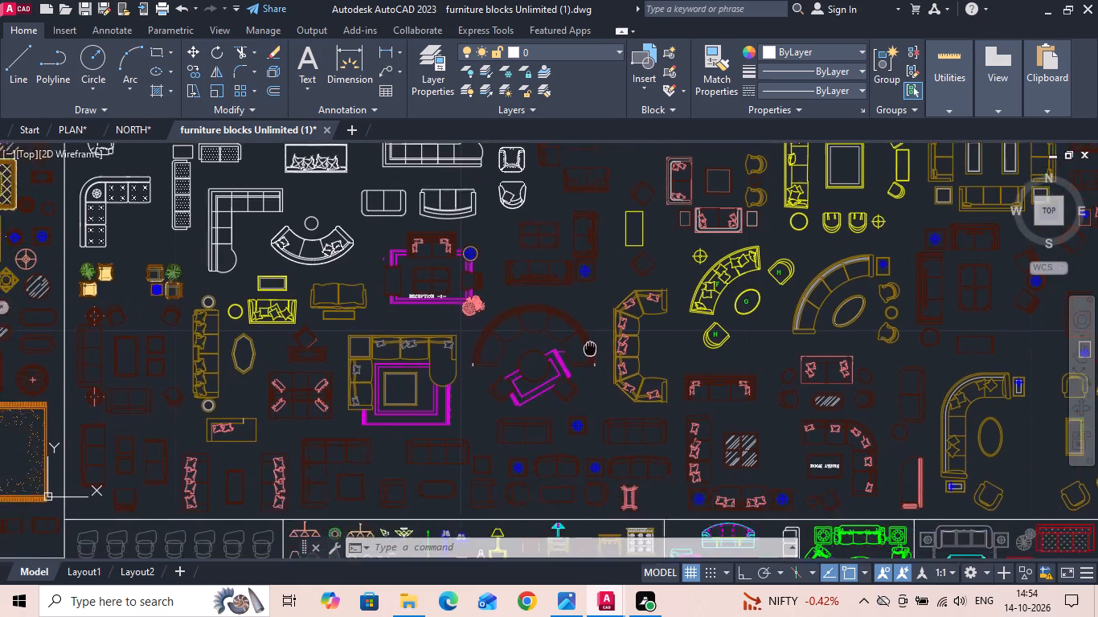
middle_drag(621, 313, 638, 296)
scroll(214, 405, up, 1)
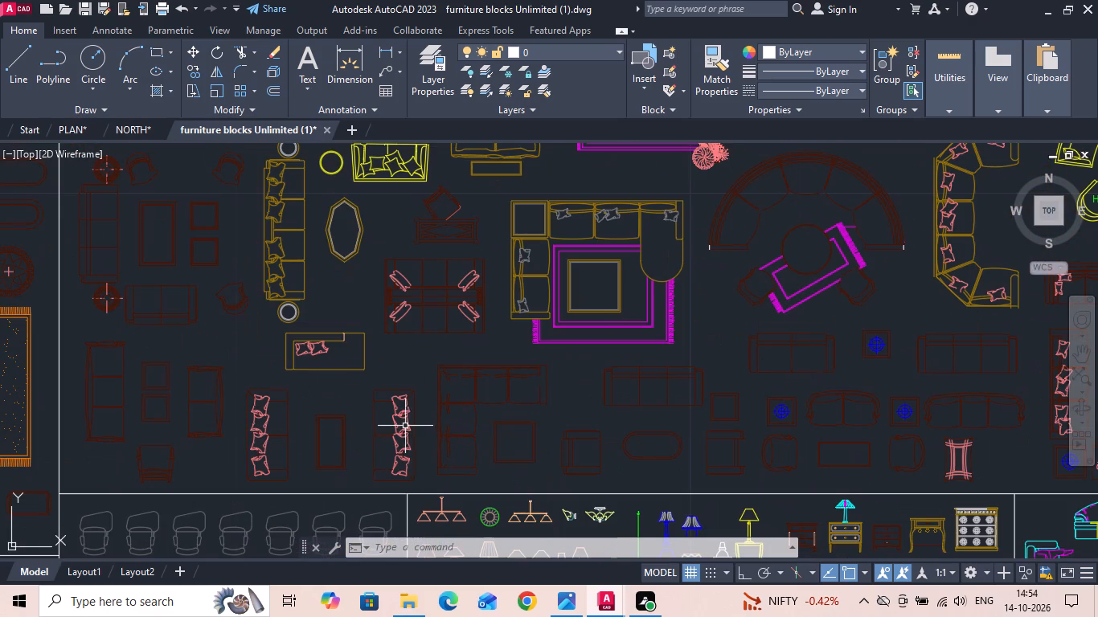
scroll(431, 464, down, 1)
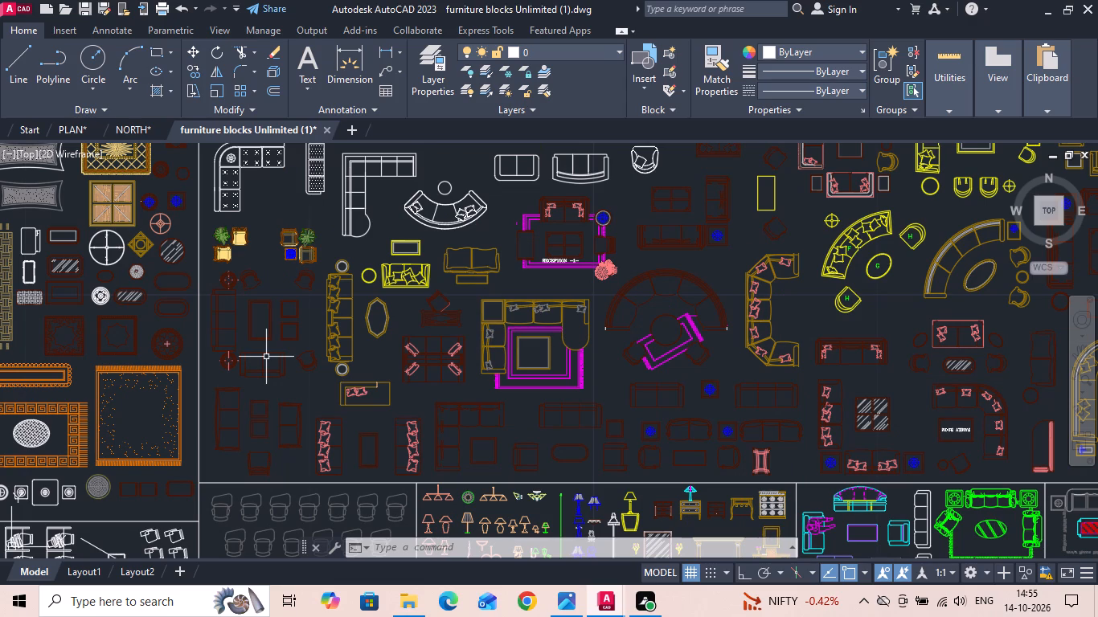
scroll(268, 293, up, 1)
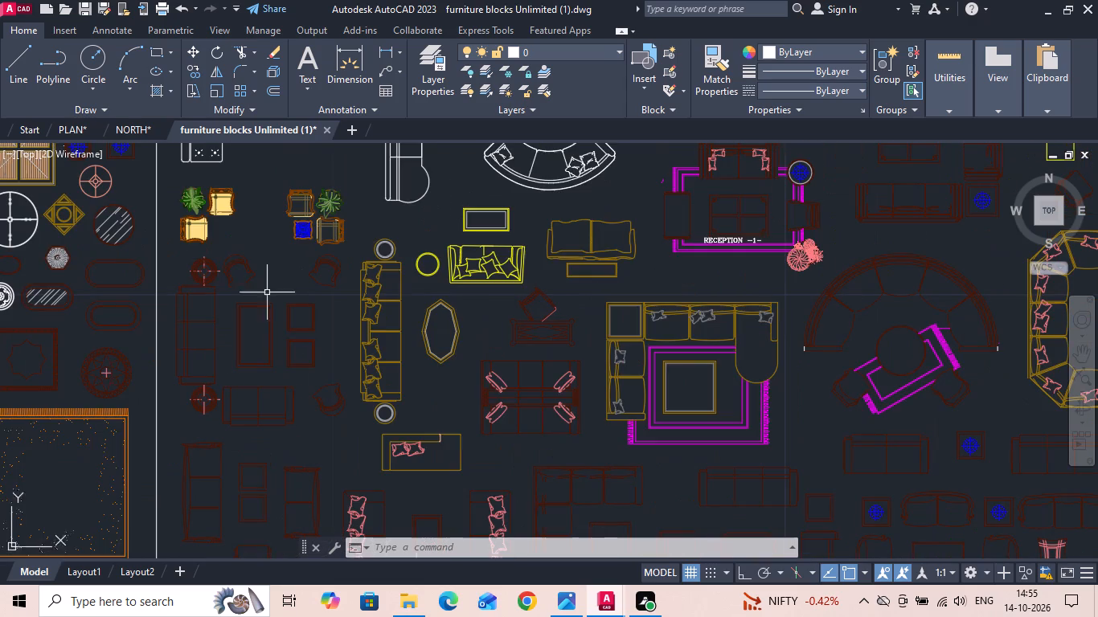
scroll(267, 292, up, 1)
scroll(534, 327, down, 1)
middle_drag(514, 420, 535, 302)
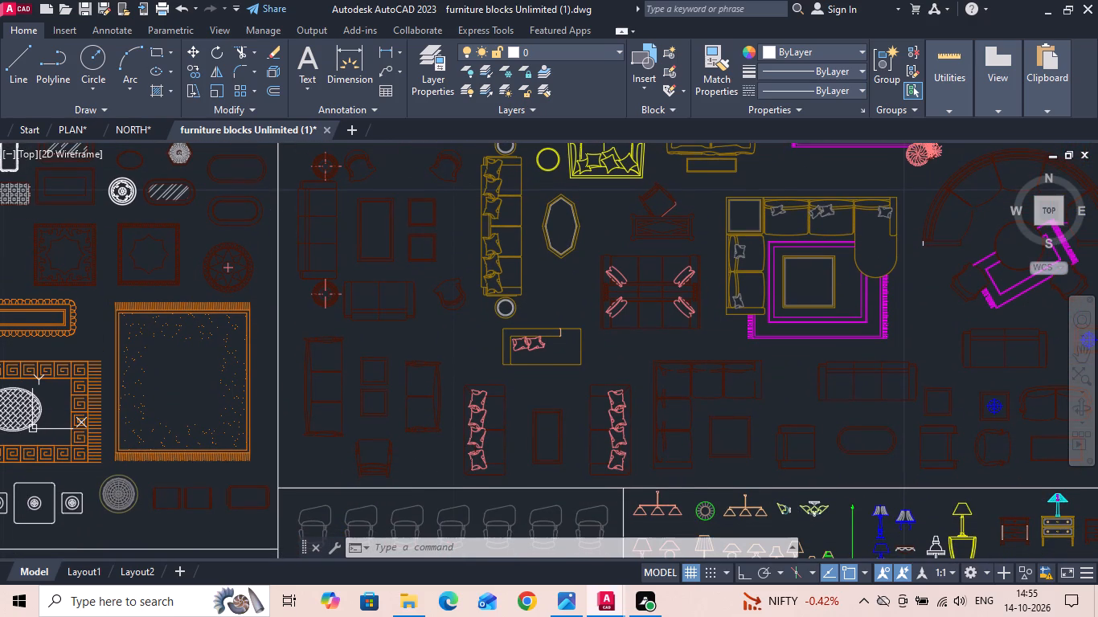
scroll(592, 468, up, 2)
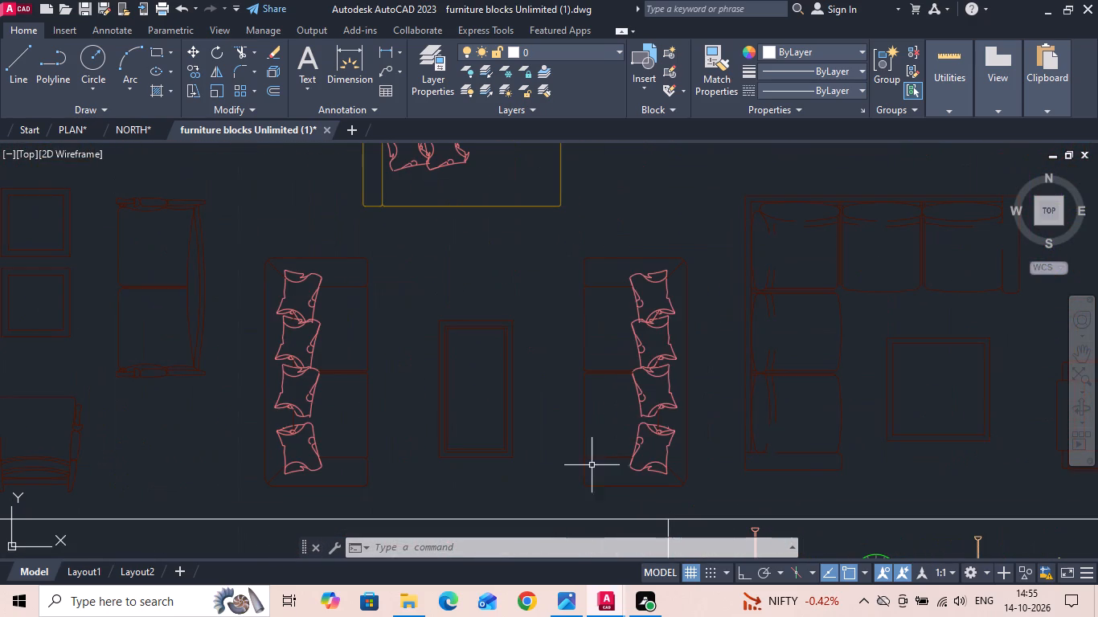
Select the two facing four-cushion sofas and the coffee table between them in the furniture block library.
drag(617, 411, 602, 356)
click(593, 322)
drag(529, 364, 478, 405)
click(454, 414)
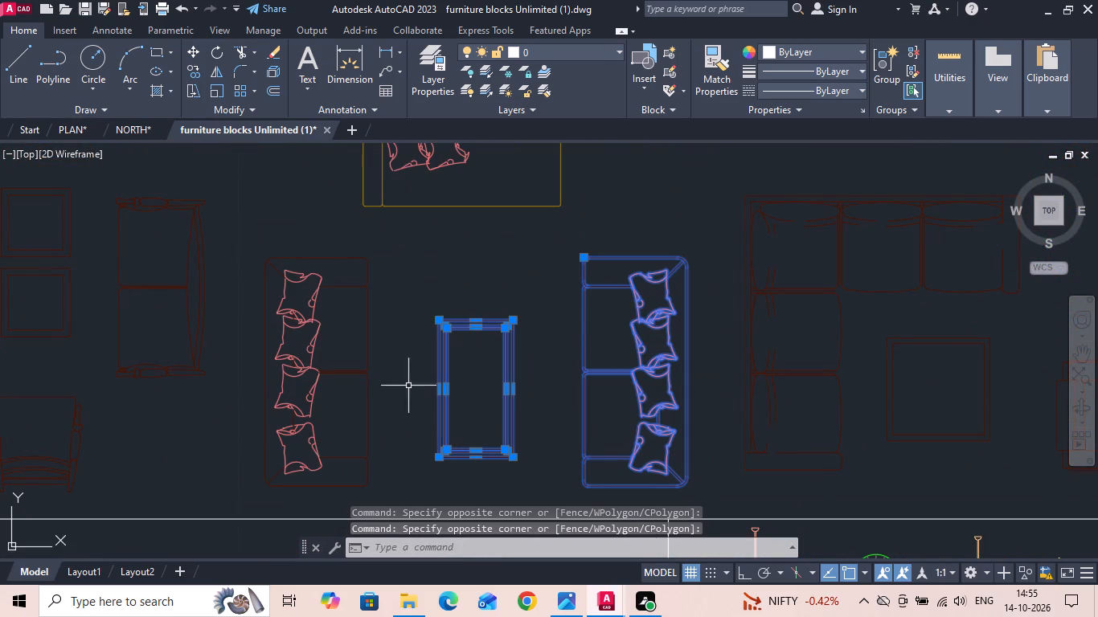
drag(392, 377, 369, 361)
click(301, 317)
Examine the neighbouring sofa sets in the library and compare them with the living area sofas in the PLAN.dwg reference image.
scroll(298, 324, down, 2)
scroll(445, 336, down, 1)
middle_drag(667, 341, 589, 337)
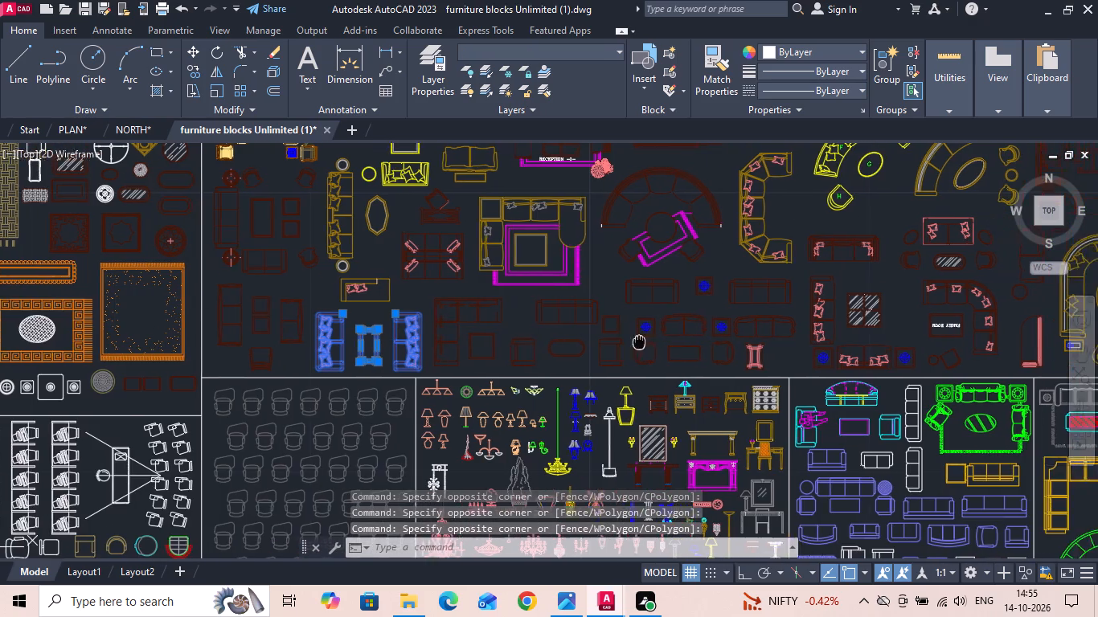
middle_drag(589, 337, 481, 334)
scroll(704, 335, up, 1)
middle_drag(700, 346, 697, 354)
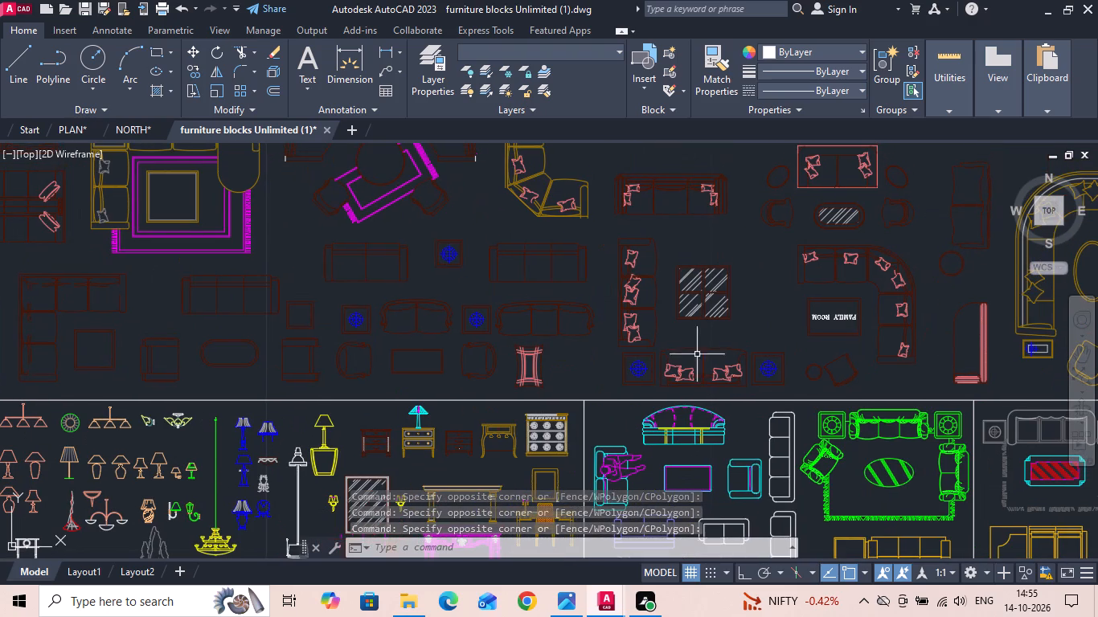
click(68, 129)
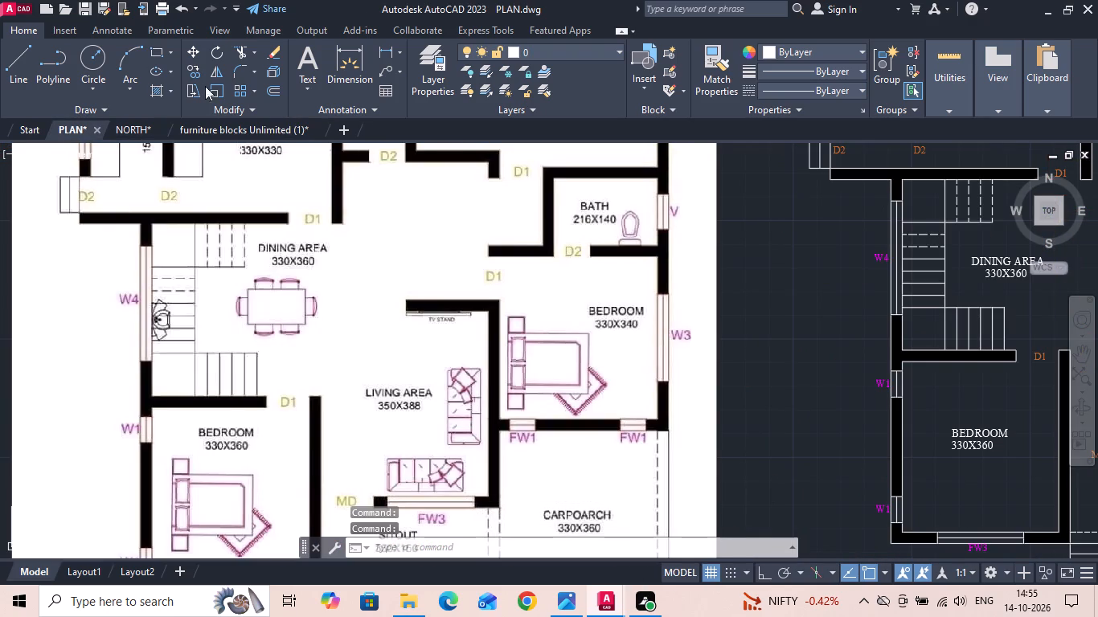
click(224, 132)
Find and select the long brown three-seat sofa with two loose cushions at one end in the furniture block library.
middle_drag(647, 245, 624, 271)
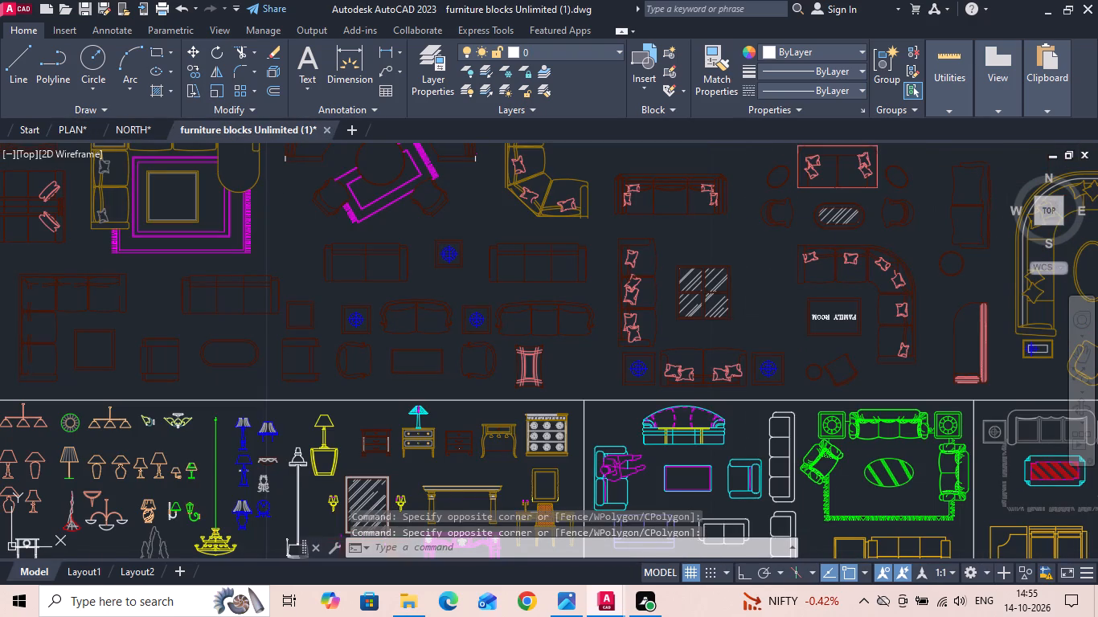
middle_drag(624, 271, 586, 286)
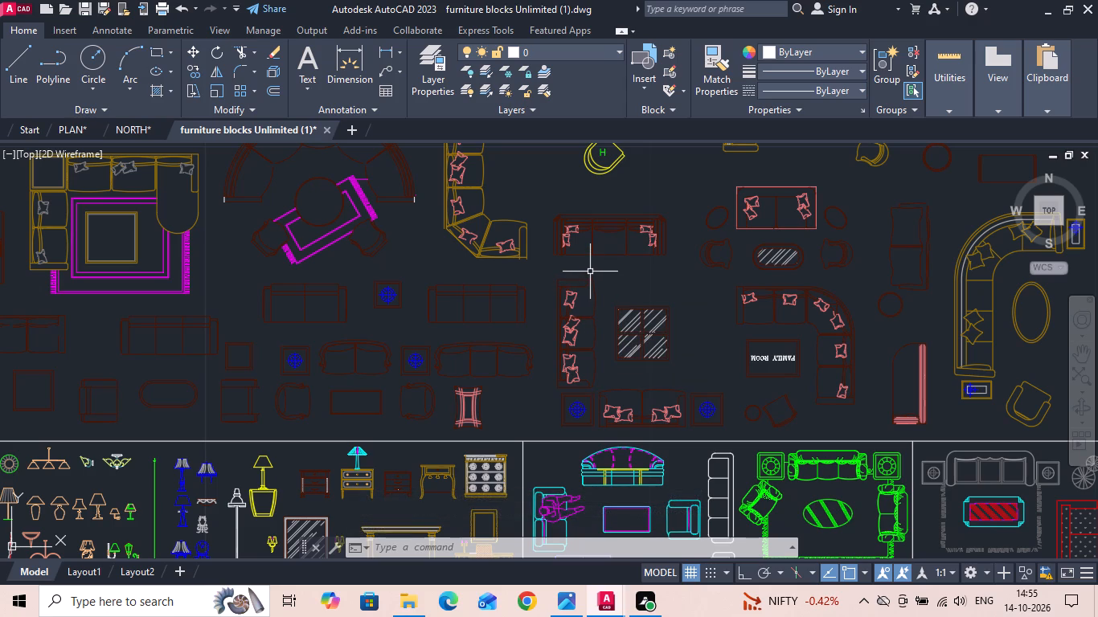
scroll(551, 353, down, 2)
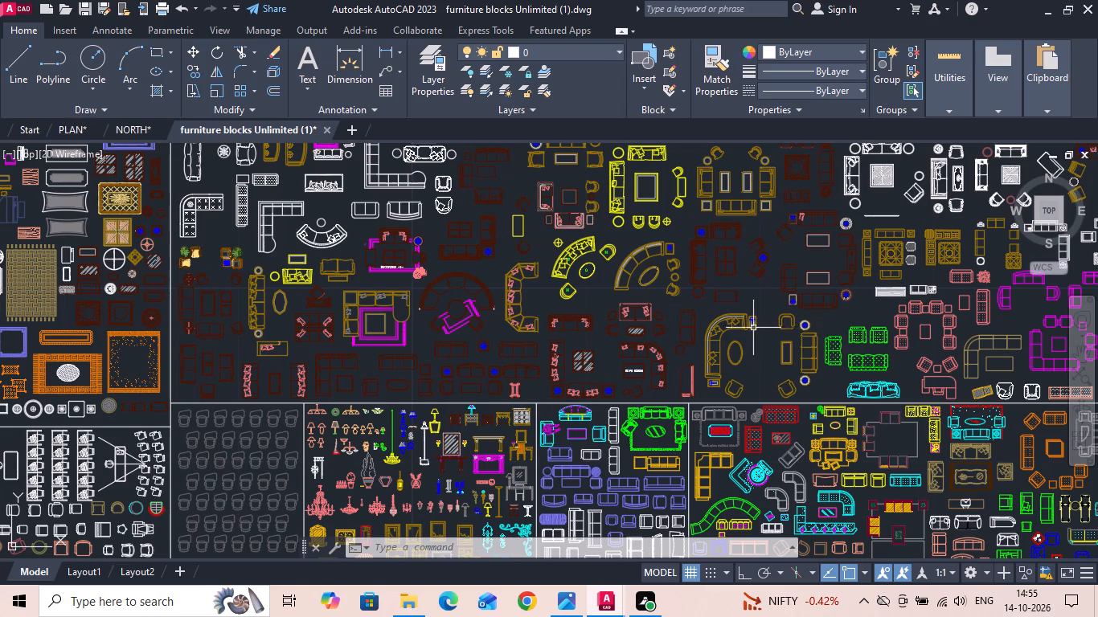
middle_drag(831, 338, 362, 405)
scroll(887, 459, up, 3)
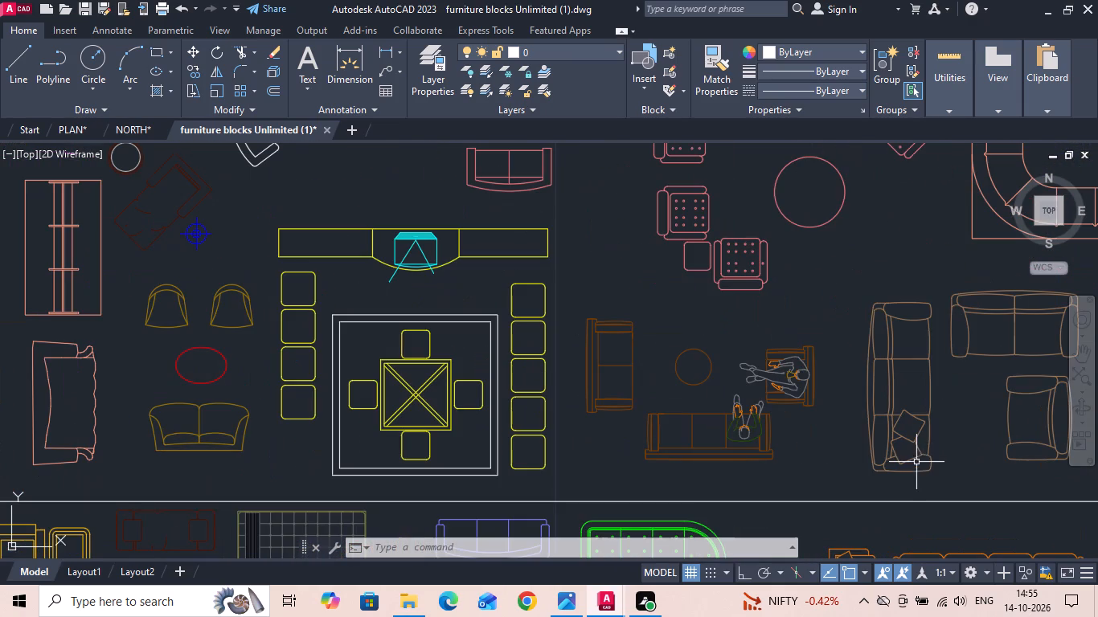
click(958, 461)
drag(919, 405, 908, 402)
Examine the remaining sofa and seating blocks in the library, including the orange, yellow and blue sofa sets.
scroll(288, 389, down, 1)
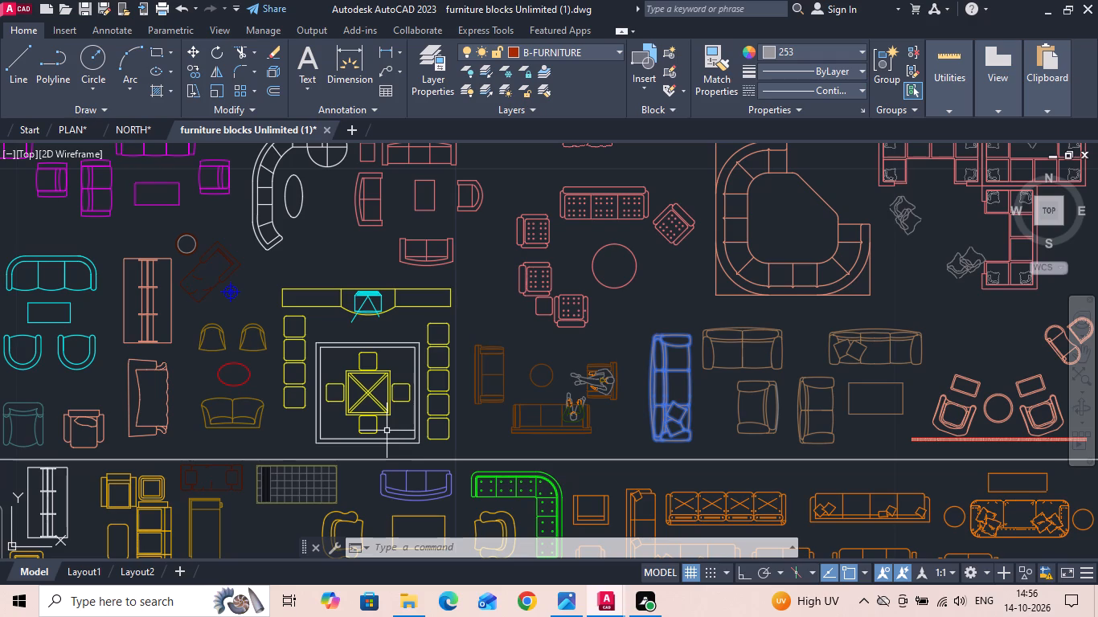
scroll(387, 431, down, 3)
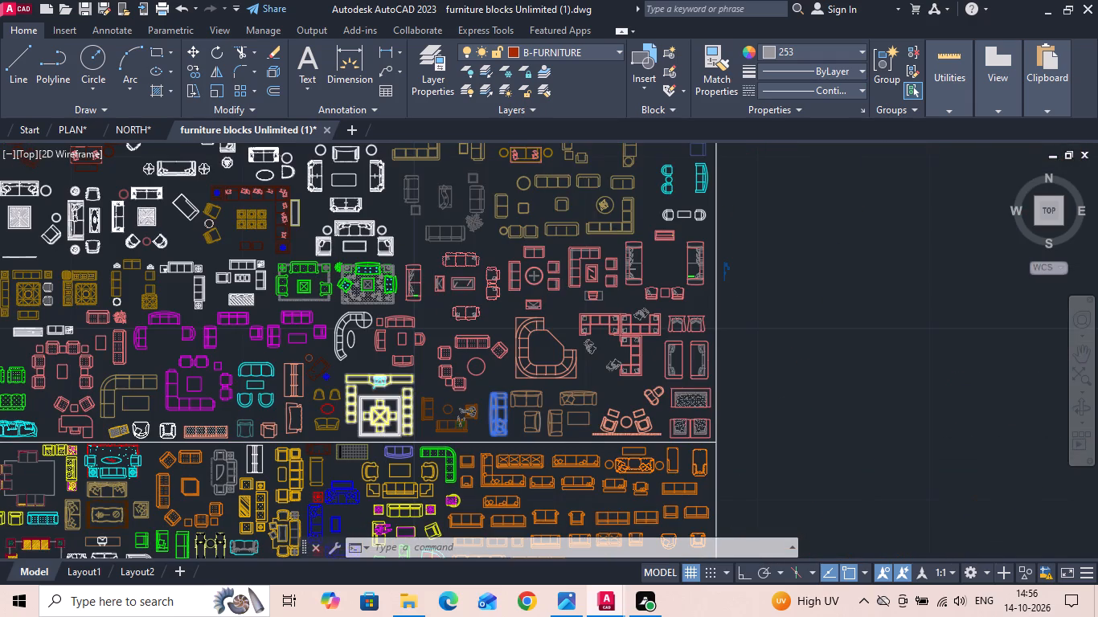
scroll(293, 509, up, 2)
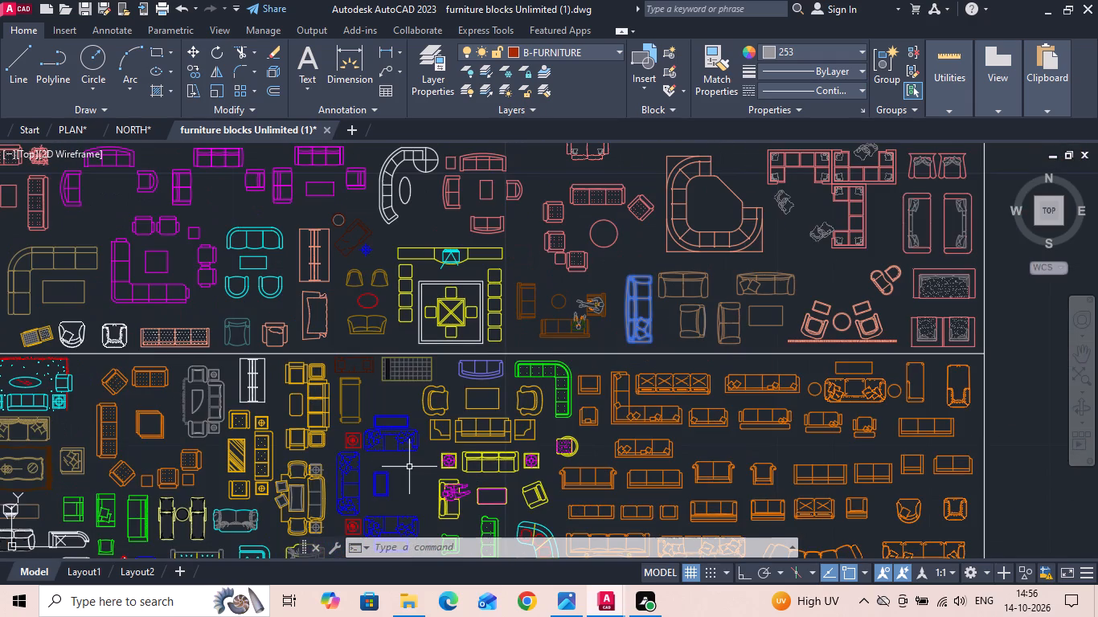
middle_drag(420, 452, 469, 377)
scroll(469, 377, up, 1)
middle_drag(719, 358, 617, 304)
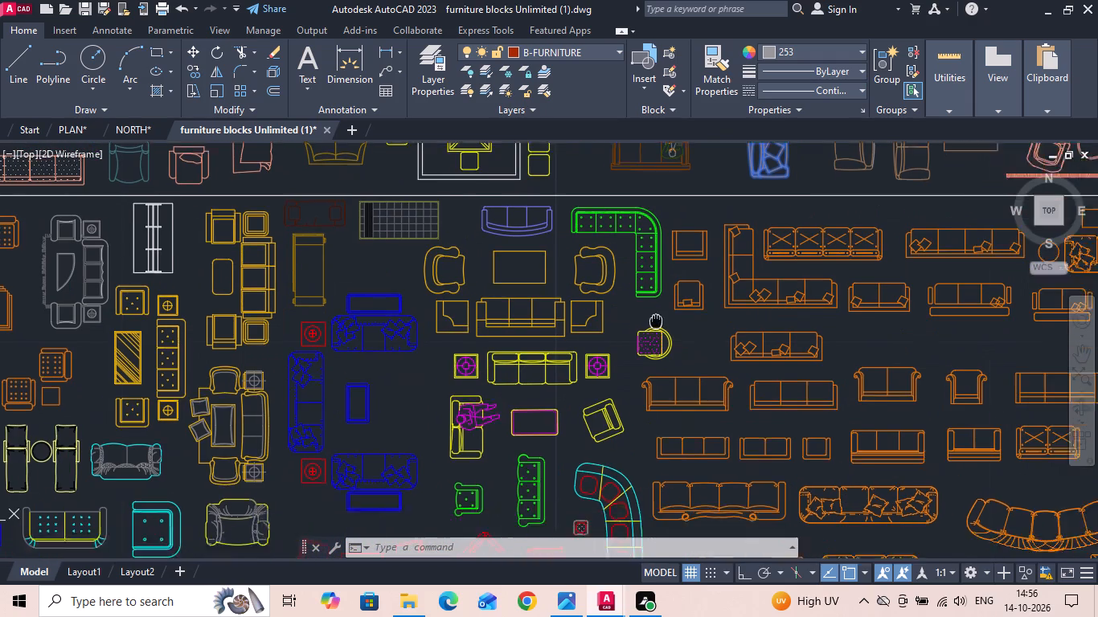
middle_drag(617, 304, 584, 291)
scroll(556, 362, down, 1)
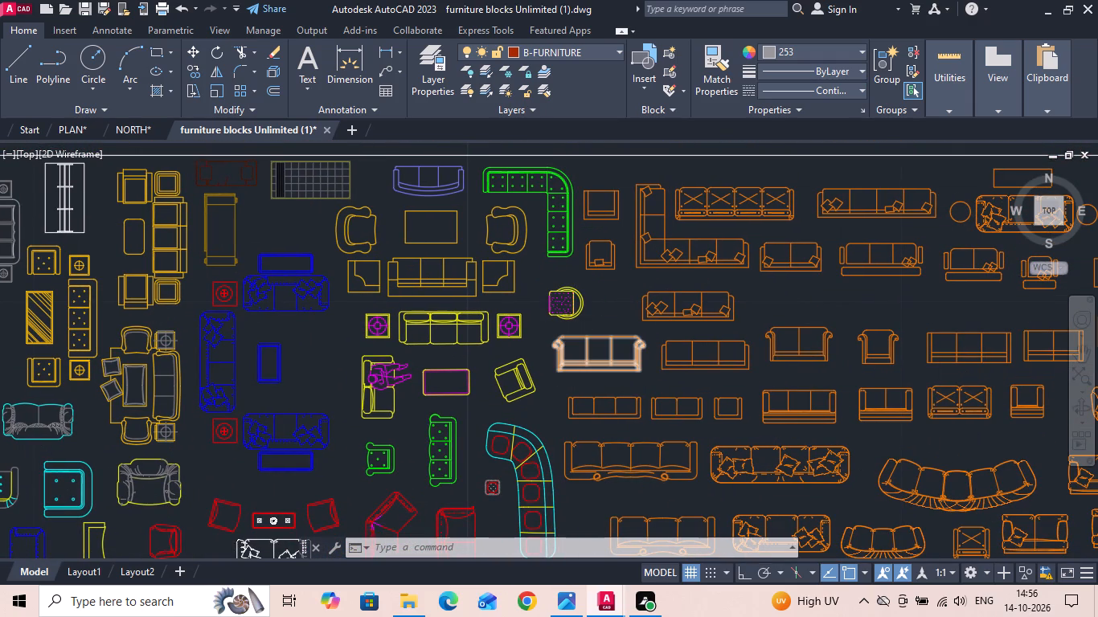
middle_drag(466, 378, 623, 351)
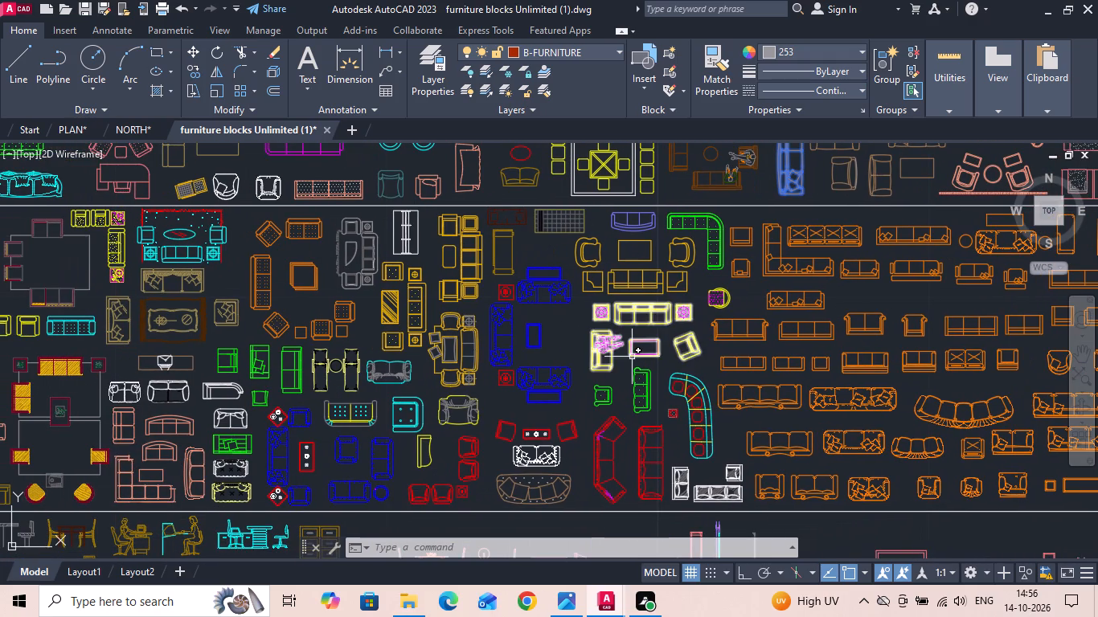
scroll(677, 415, down, 3)
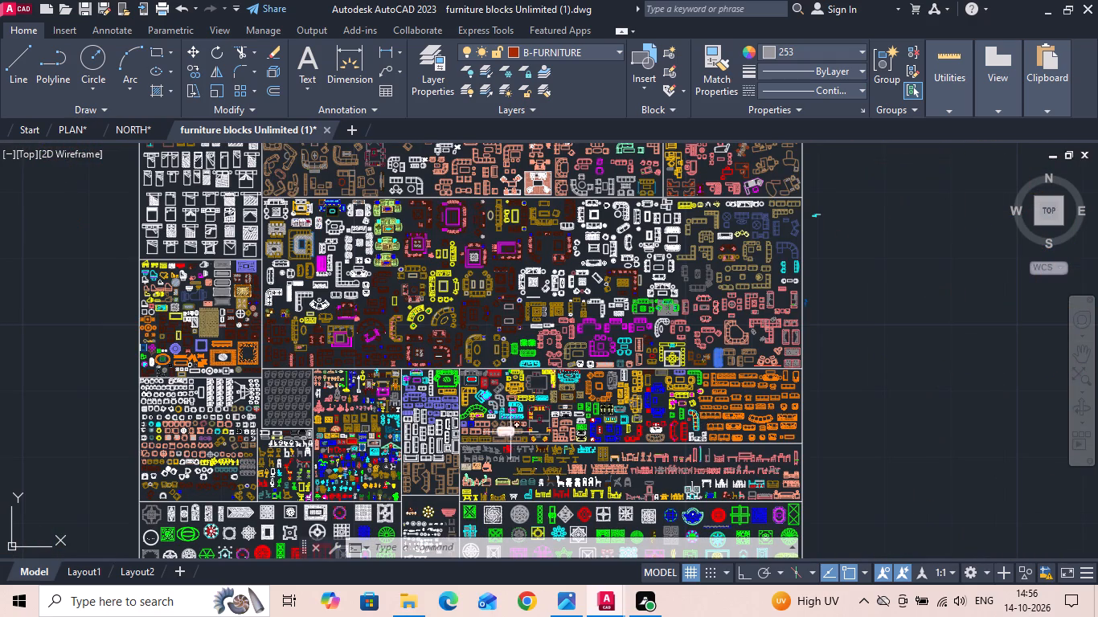
scroll(184, 446, up, 2)
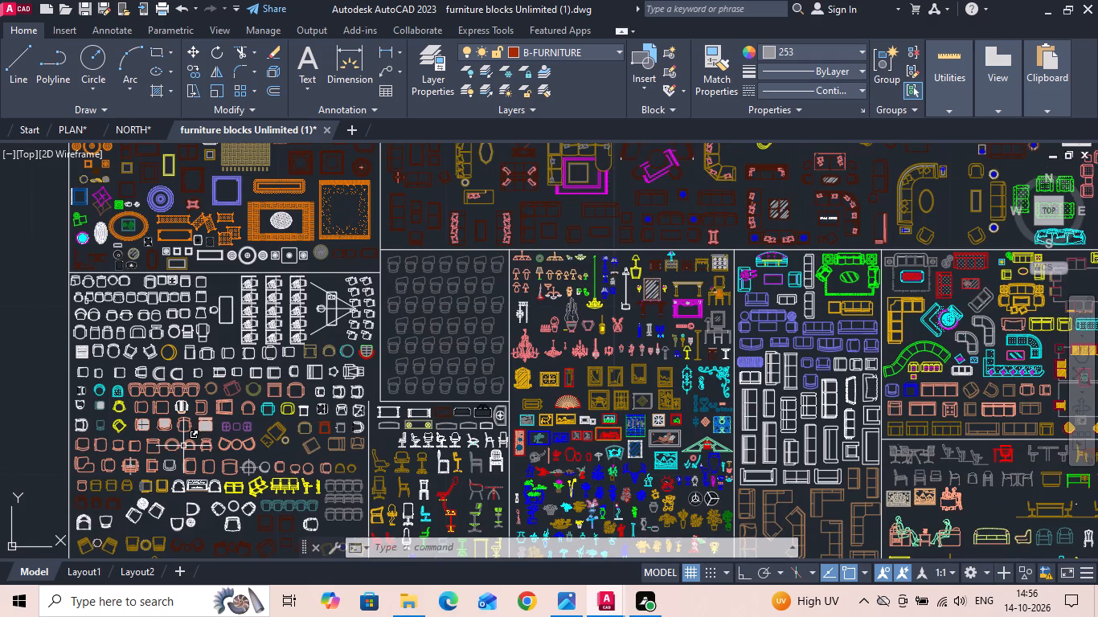
Locate the dining table sets in the library and check the dining area furniture in the PLAN.dwg reference image against them.
scroll(290, 455, down, 2)
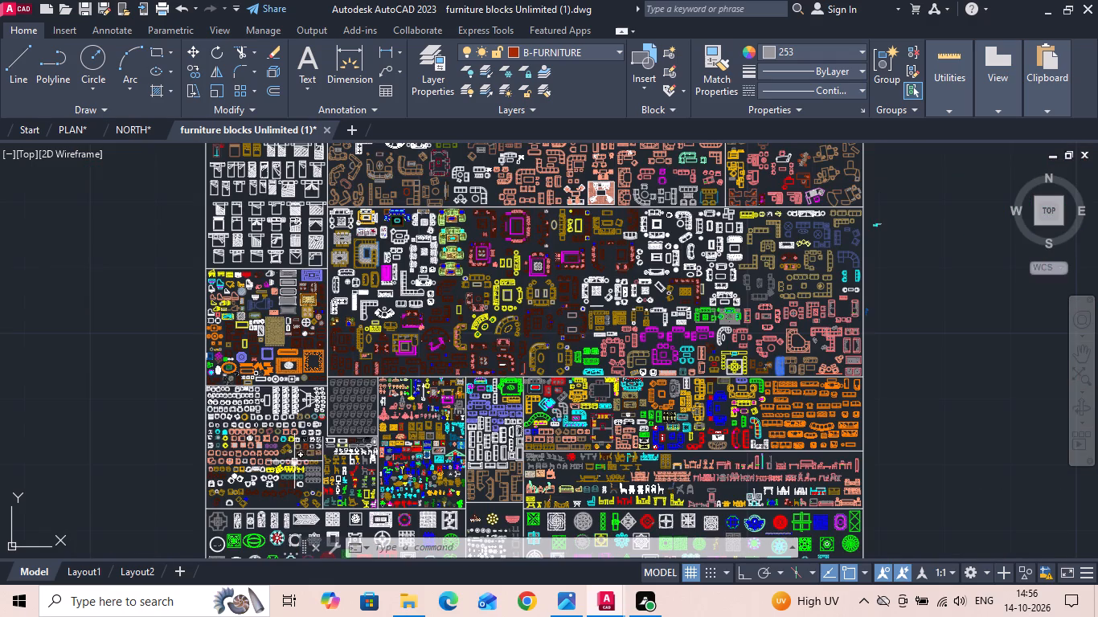
middle_drag(531, 353, 551, 444)
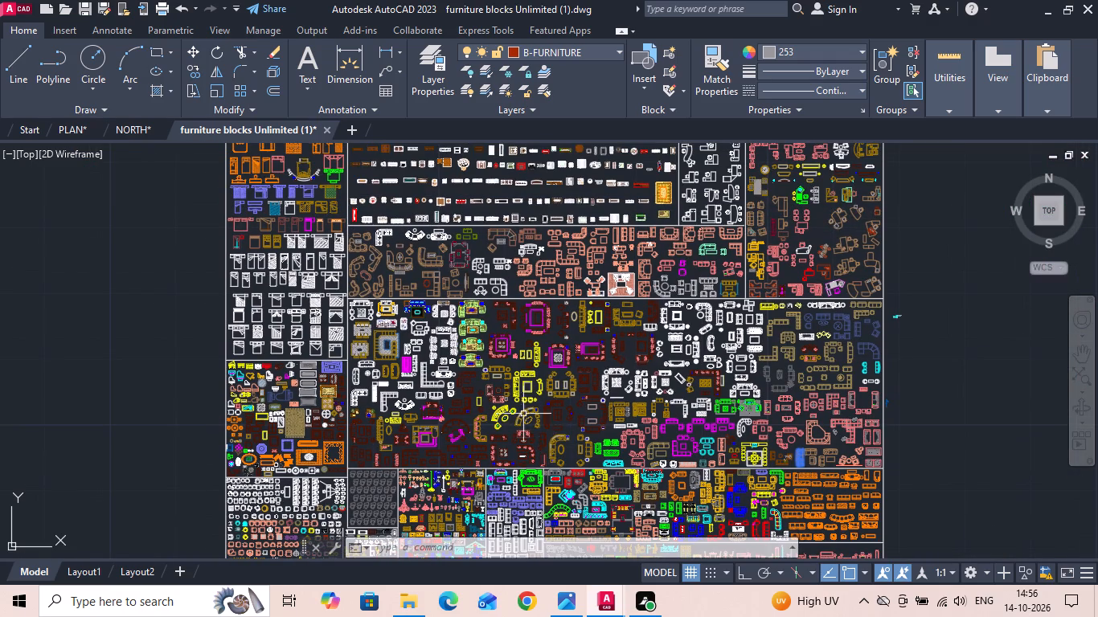
middle_drag(500, 314, 507, 398)
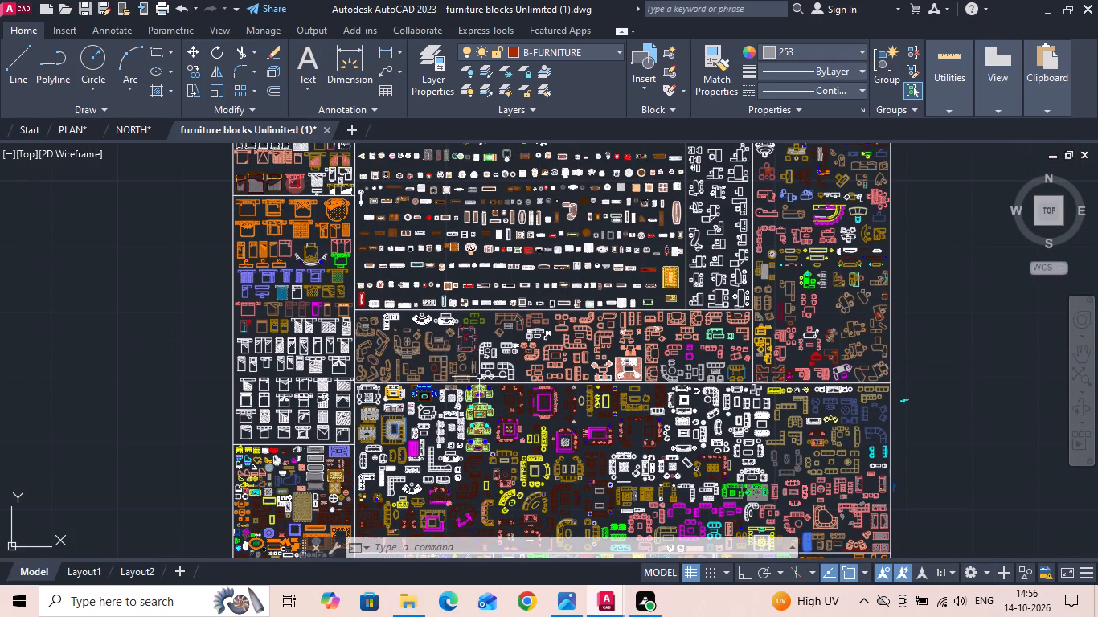
scroll(478, 377, down, 2)
scroll(452, 303, up, 2)
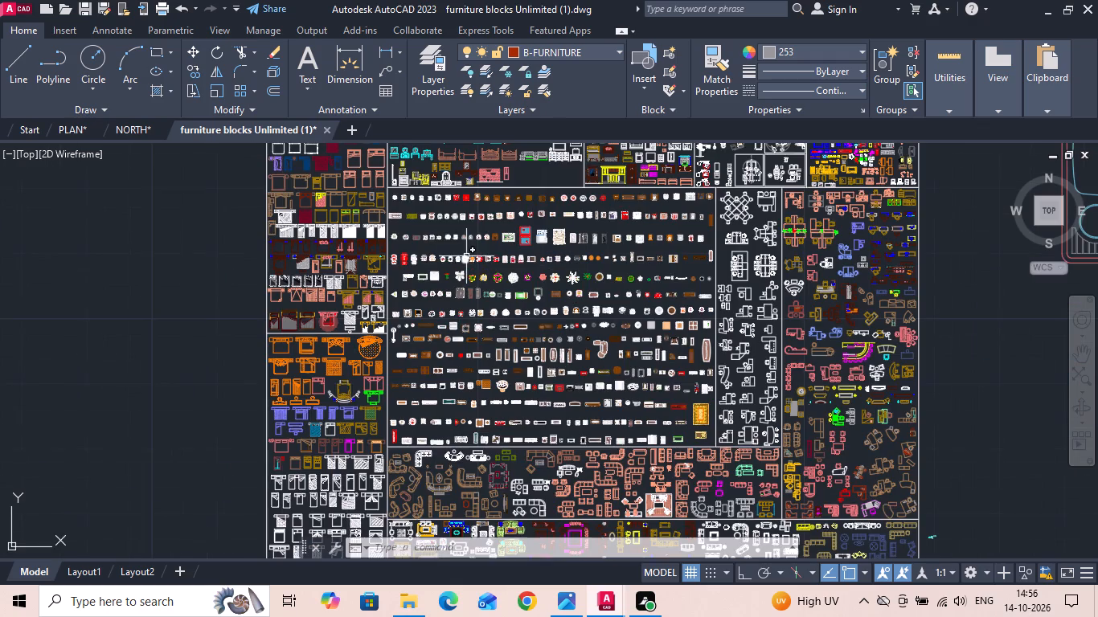
middle_drag(457, 252, 477, 453)
scroll(653, 231, up, 2)
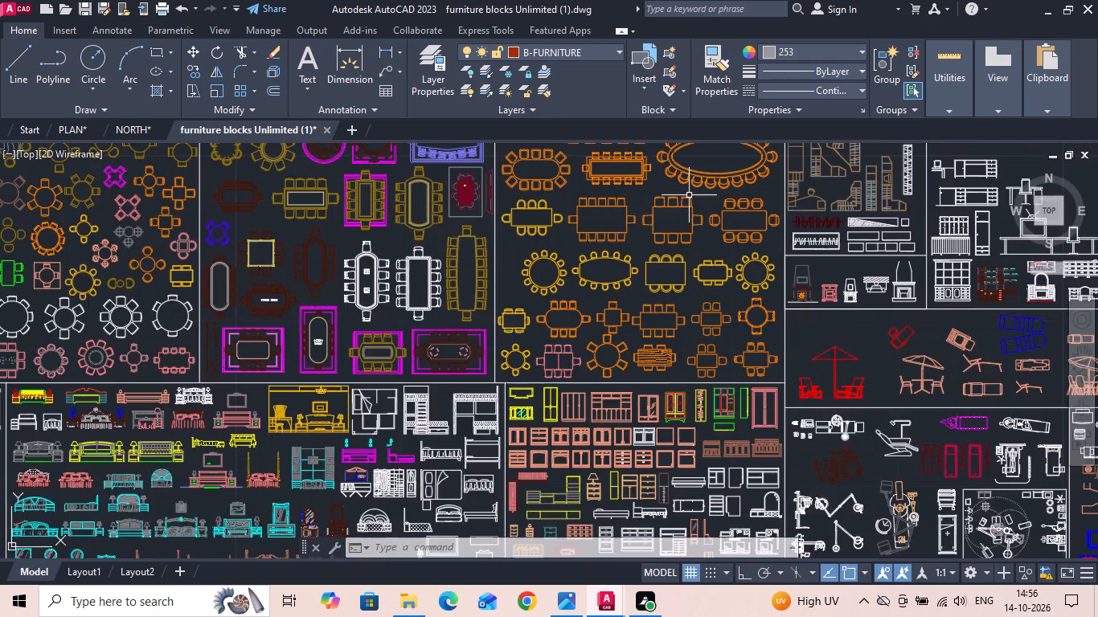
scroll(689, 195, up, 1)
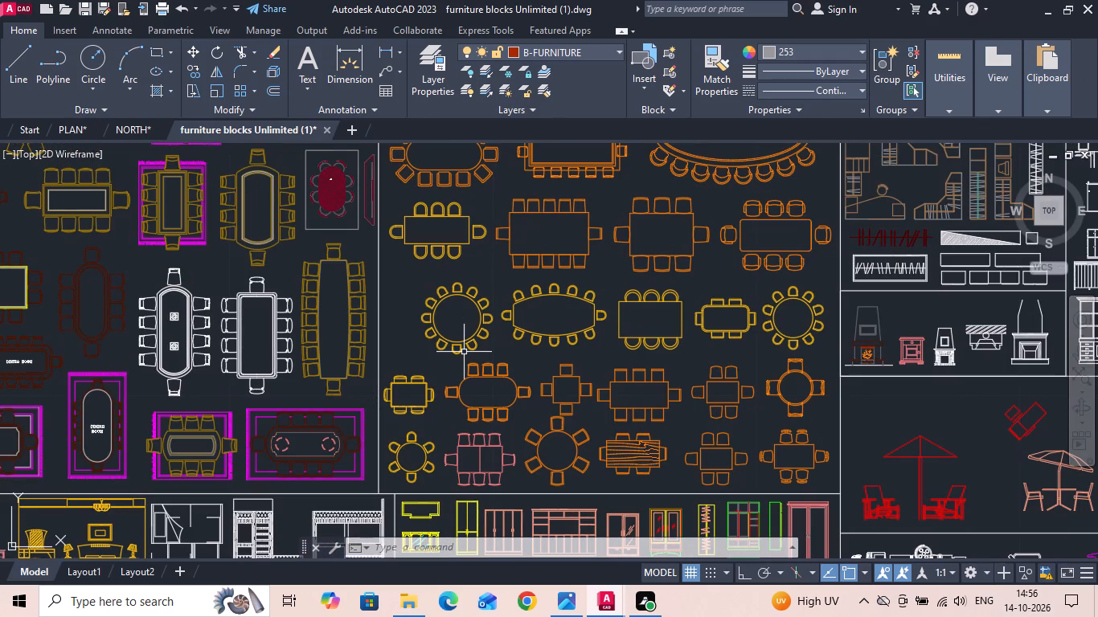
click(73, 126)
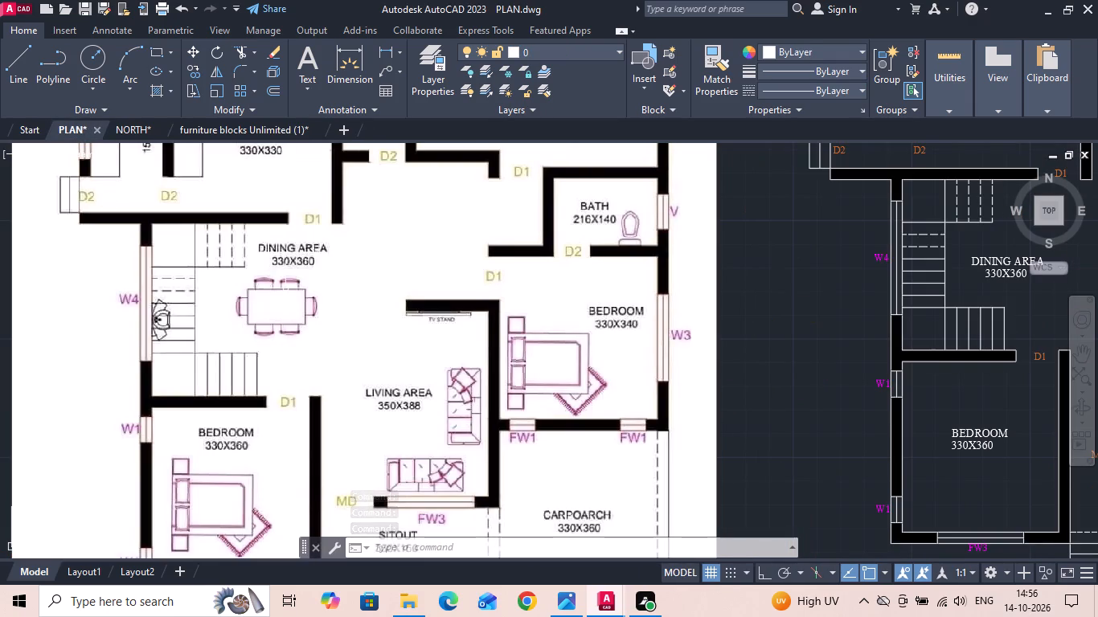
middle_drag(297, 311, 326, 337)
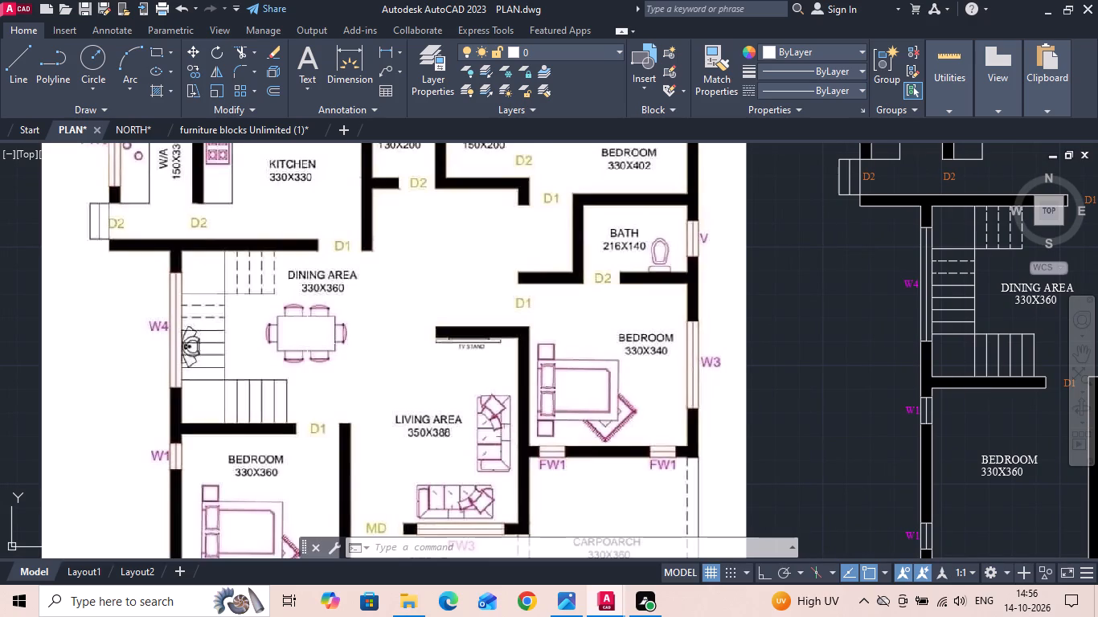
click(197, 127)
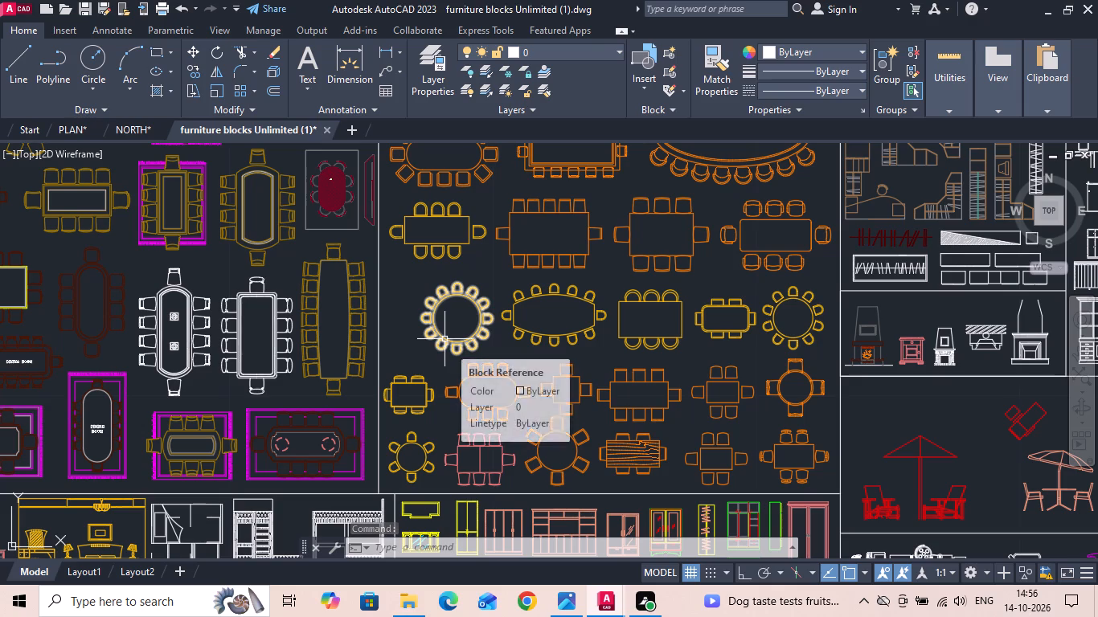
Select the orange rectangular six-chair dining table with two chairs on each long side and one at each end.
scroll(737, 456, up, 2)
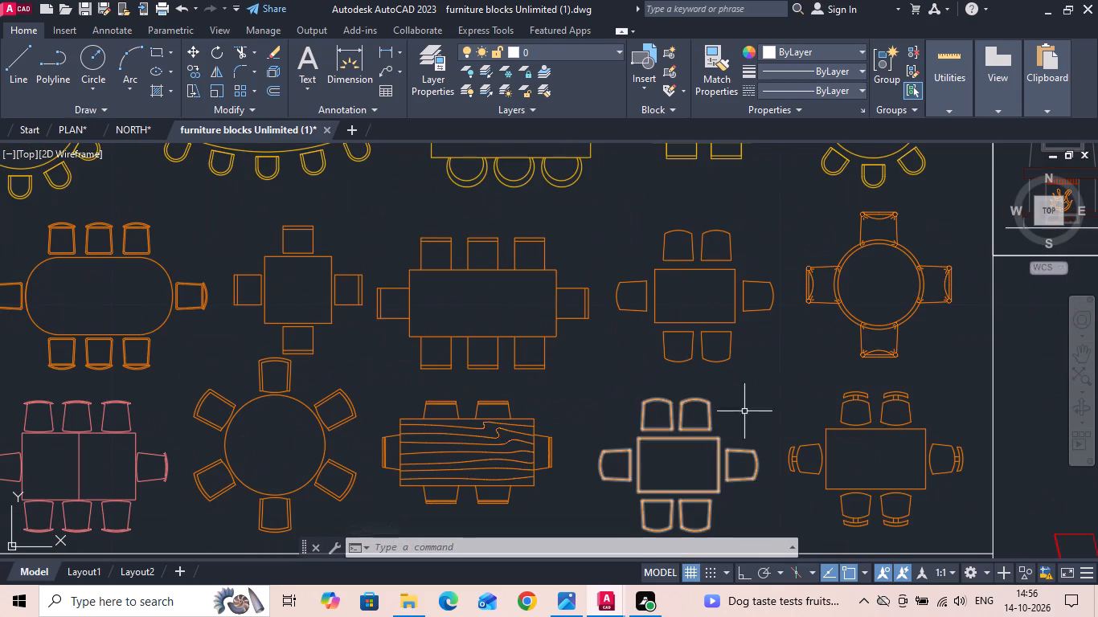
drag(747, 397, 744, 386)
click(689, 290)
Examine the other dining and conference table sets in the library for six-chair tables like the one in the reference plan.
scroll(718, 354, down, 3)
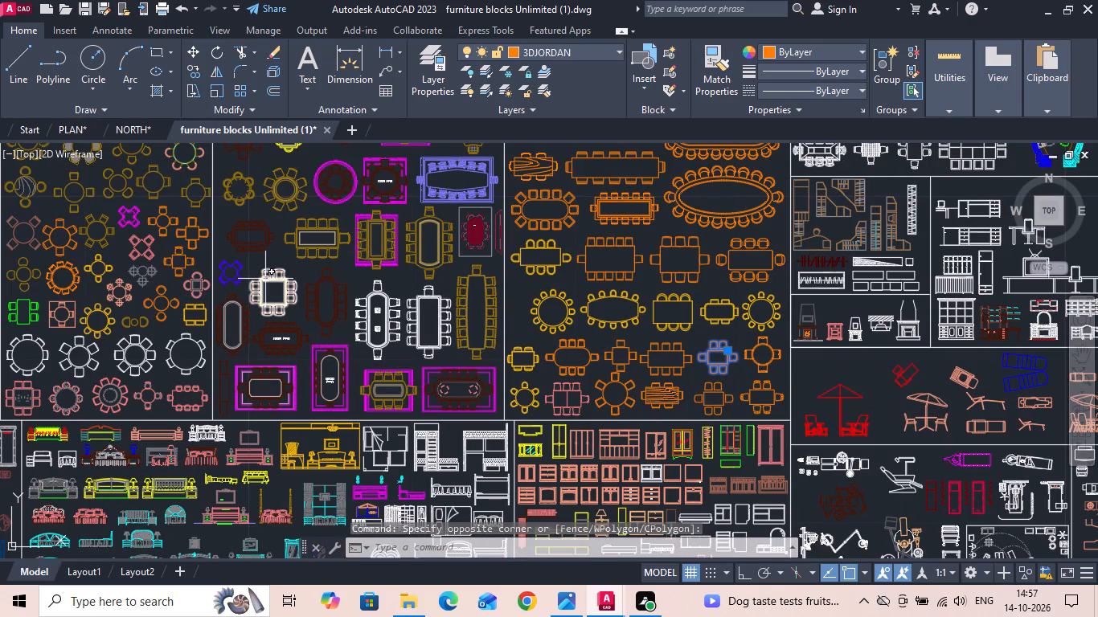
middle_drag(267, 283, 355, 444)
middle_drag(408, 291, 410, 372)
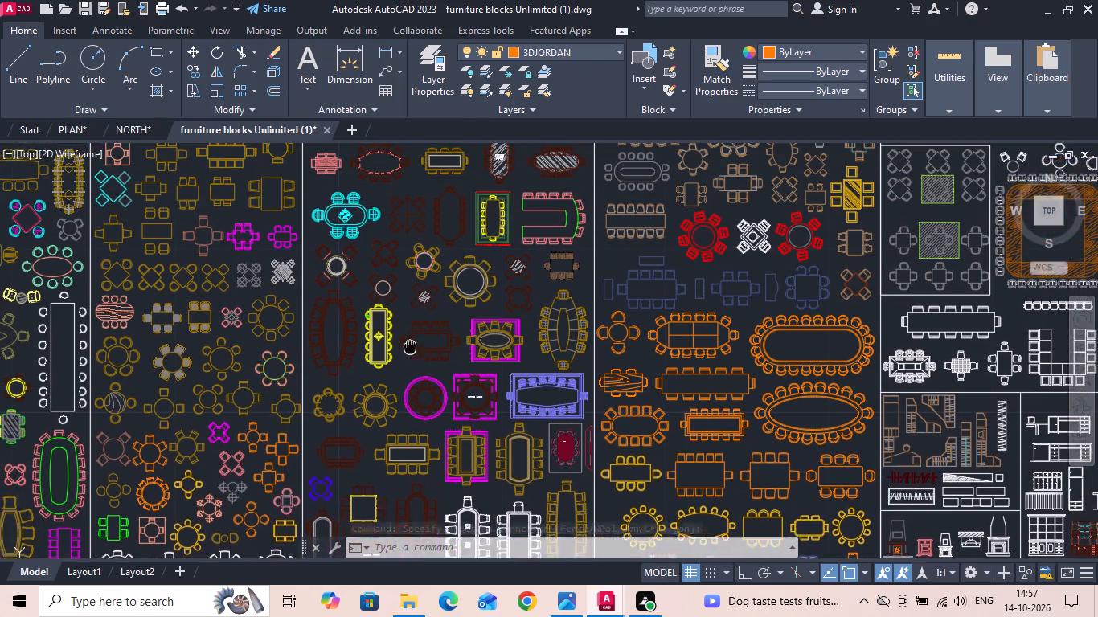
middle_drag(410, 372, 410, 411)
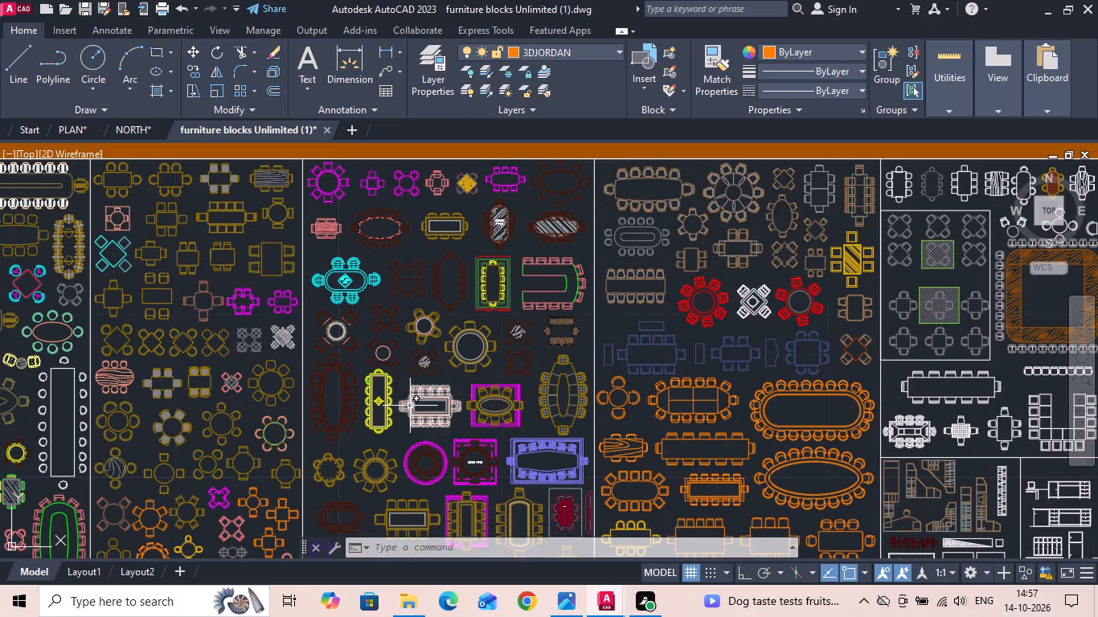
scroll(780, 259, up, 4)
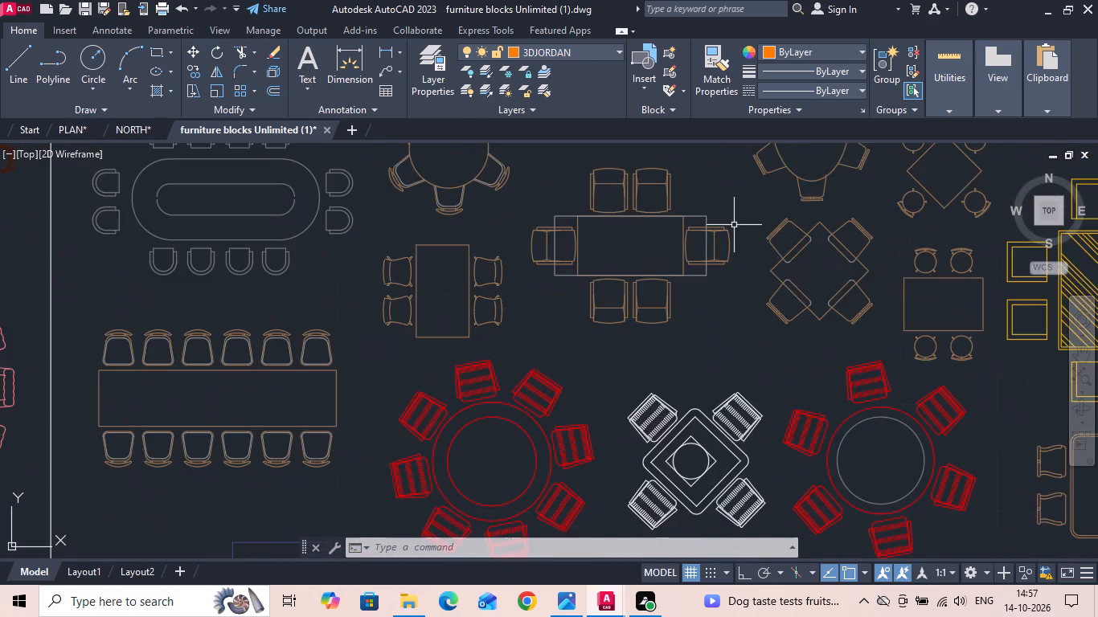
scroll(513, 320, down, 2)
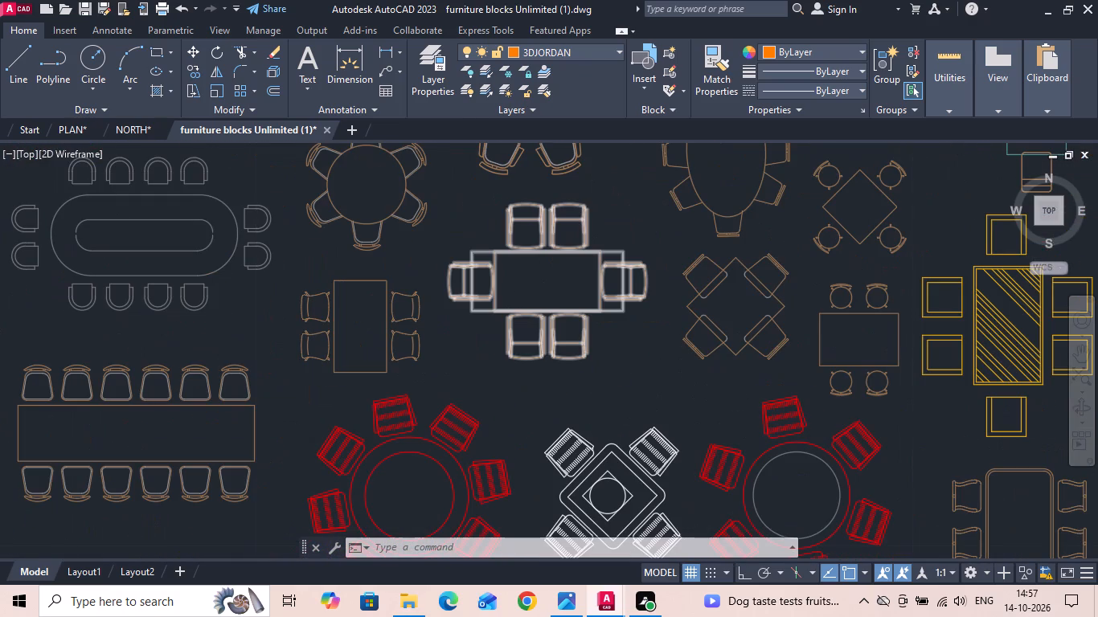
scroll(549, 322, down, 1)
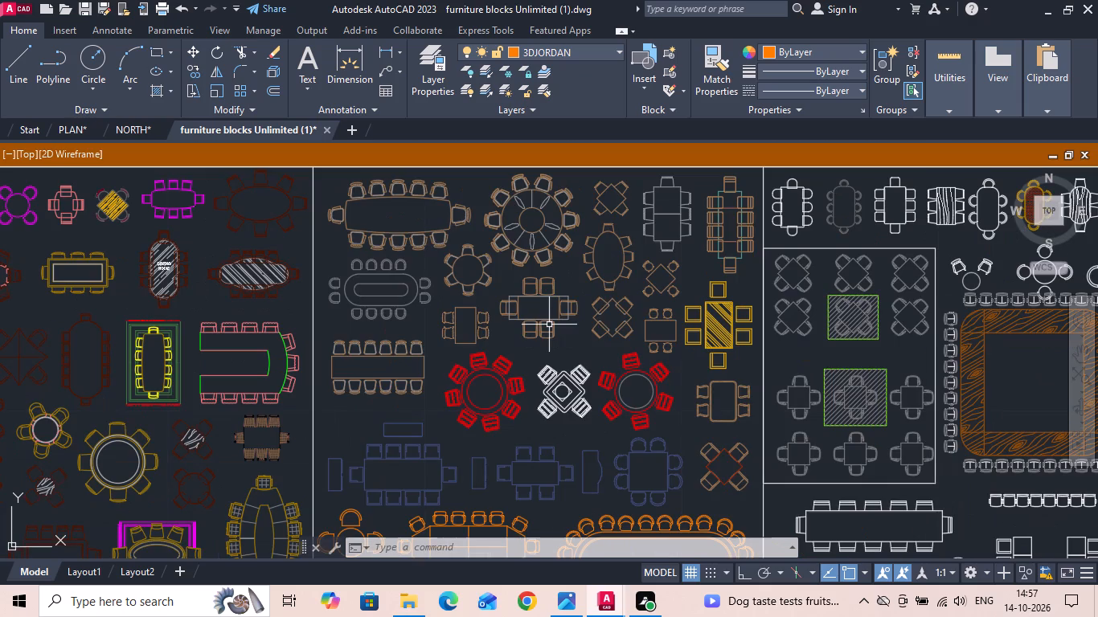
middle_drag(526, 414, 519, 401)
middle_drag(519, 401, 474, 217)
middle_drag(471, 374, 472, 254)
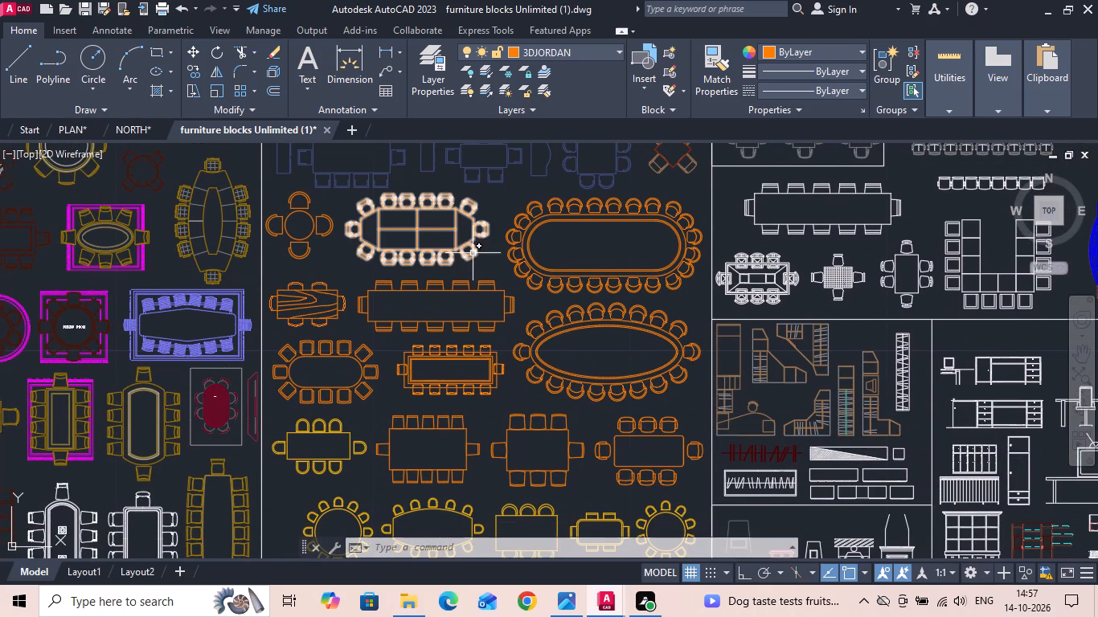
scroll(473, 237, down, 1)
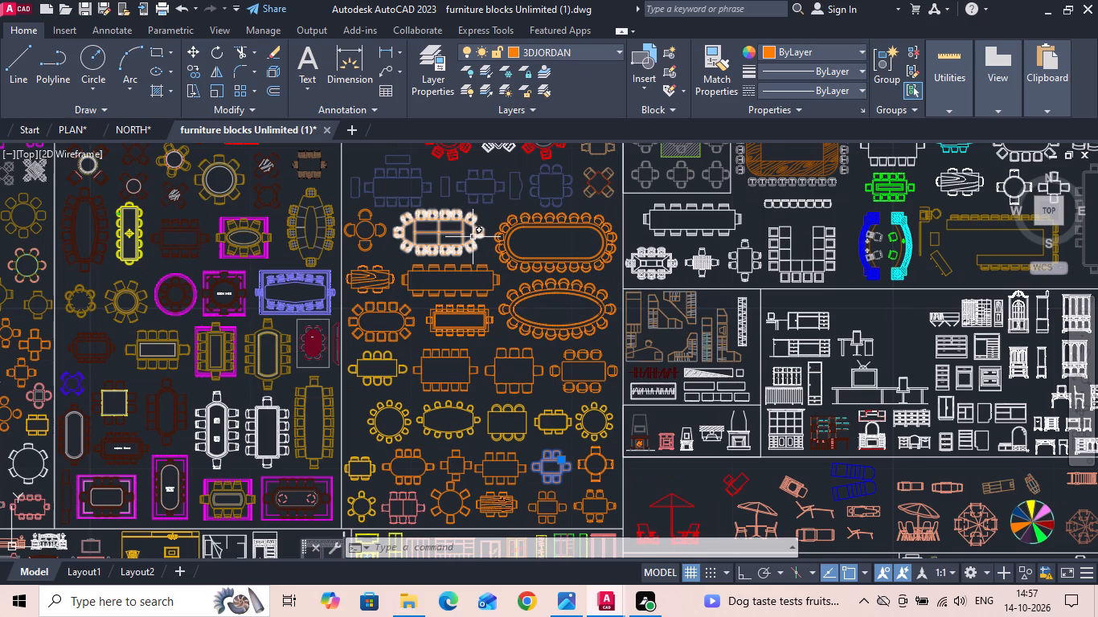
Compare the dining table sets in the furniture library with the dining area furniture in the PLAN.dwg reference image.
middle_drag(445, 276, 434, 202)
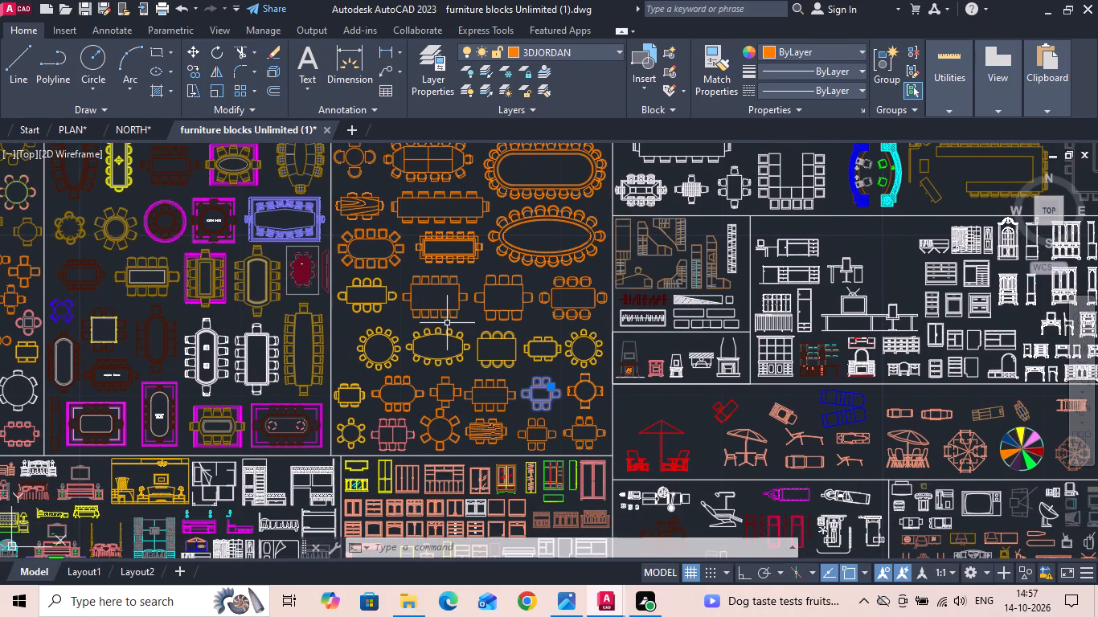
scroll(576, 360, down, 2)
click(76, 132)
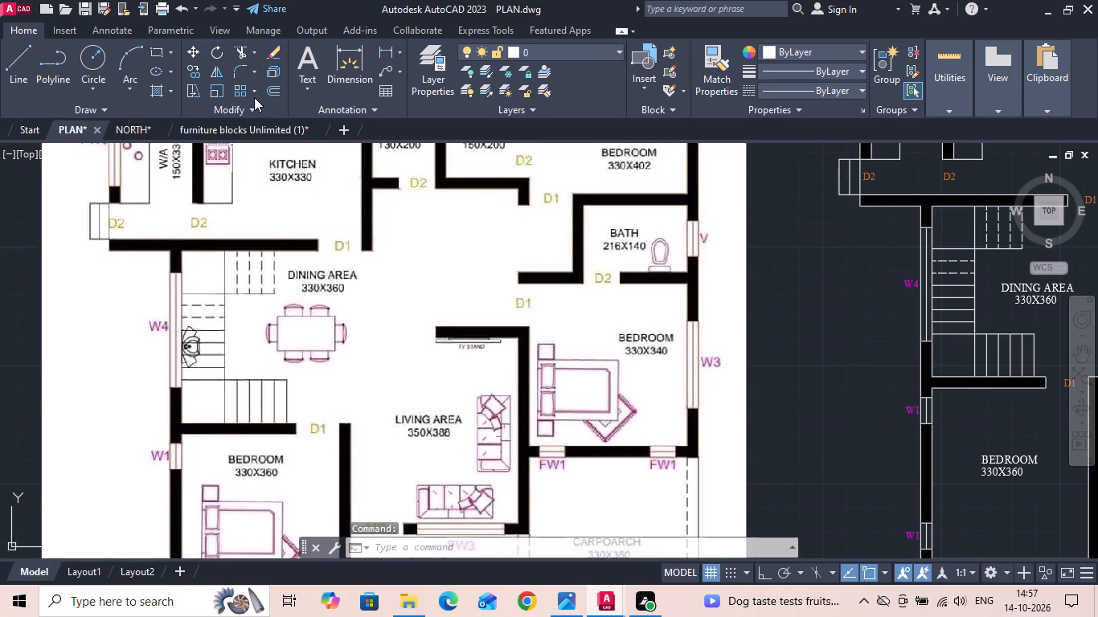
click(228, 129)
scroll(213, 330, up, 1)
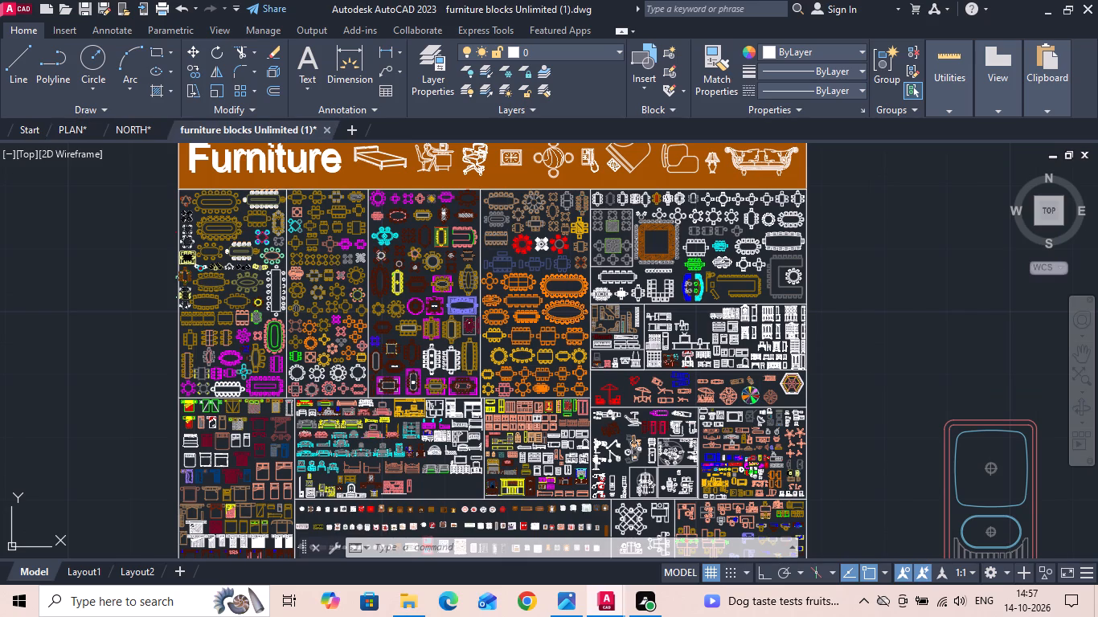
scroll(212, 330, up, 2)
click(78, 128)
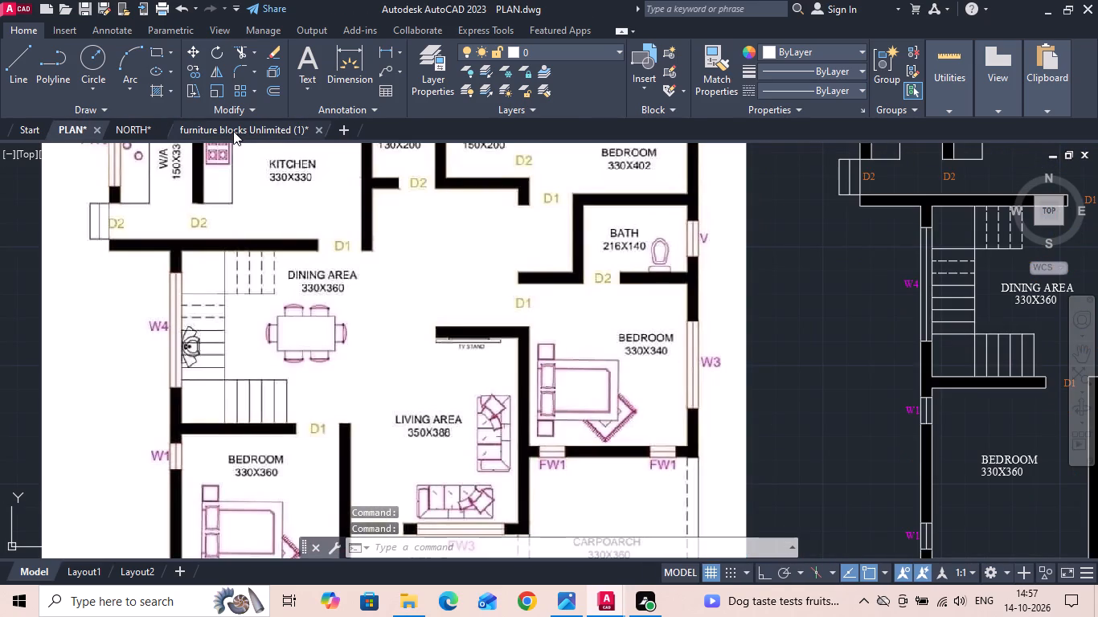
click(239, 135)
Examine the plan-view bed blocks in the furniture library and check them against the bedroom furniture in the PLAN.dwg reference image.
scroll(367, 356, down, 1)
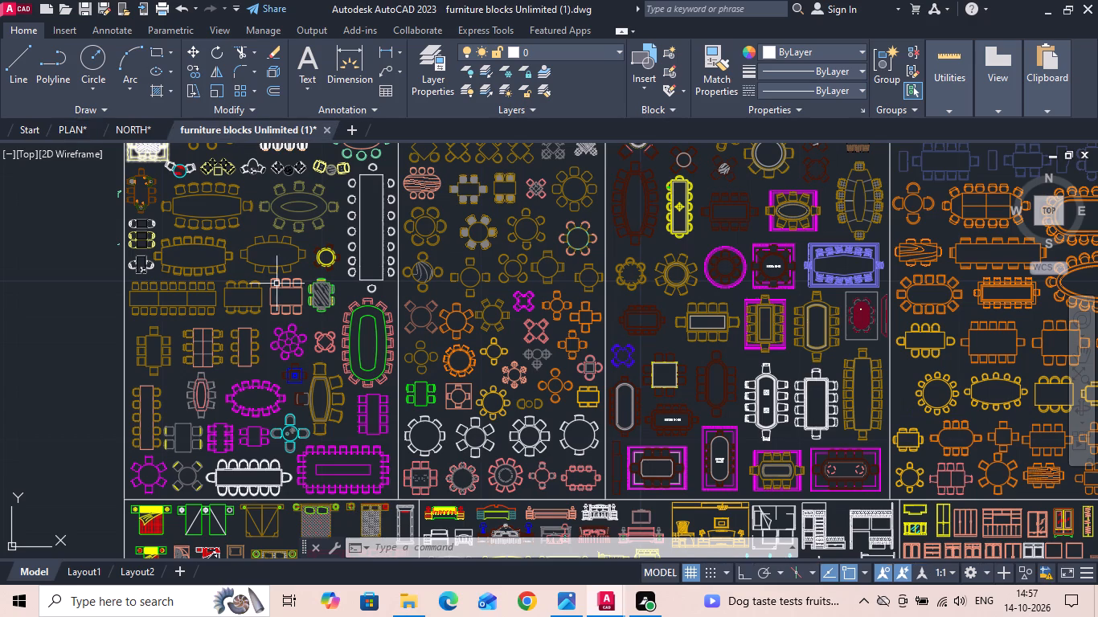
scroll(371, 361, down, 1)
middle_drag(333, 452, 329, 399)
scroll(329, 420, up, 3)
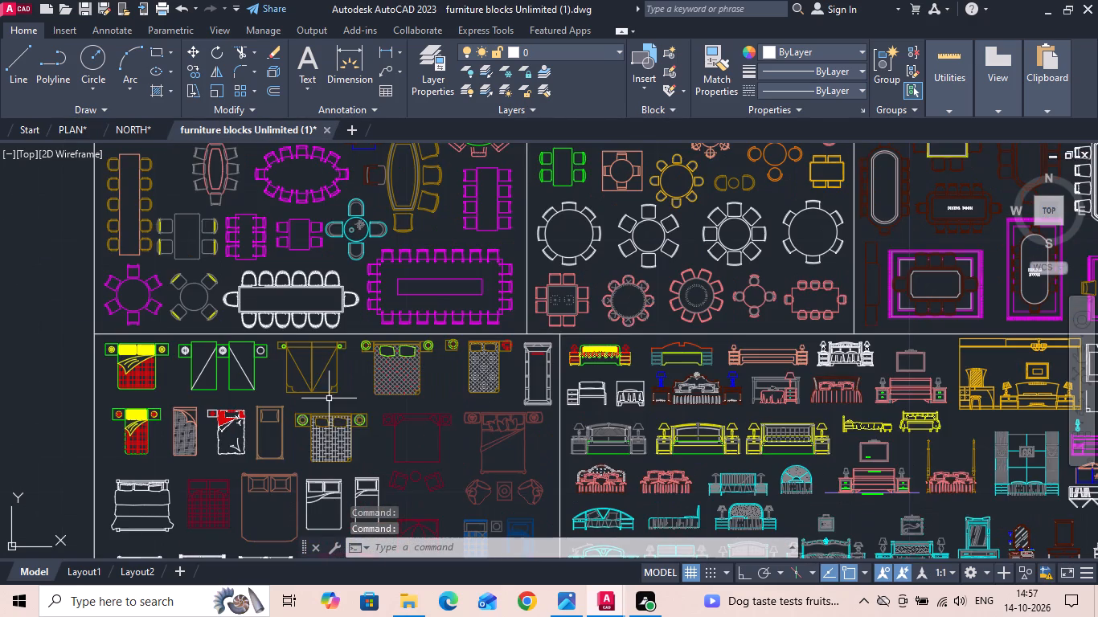
middle_drag(322, 416, 375, 181)
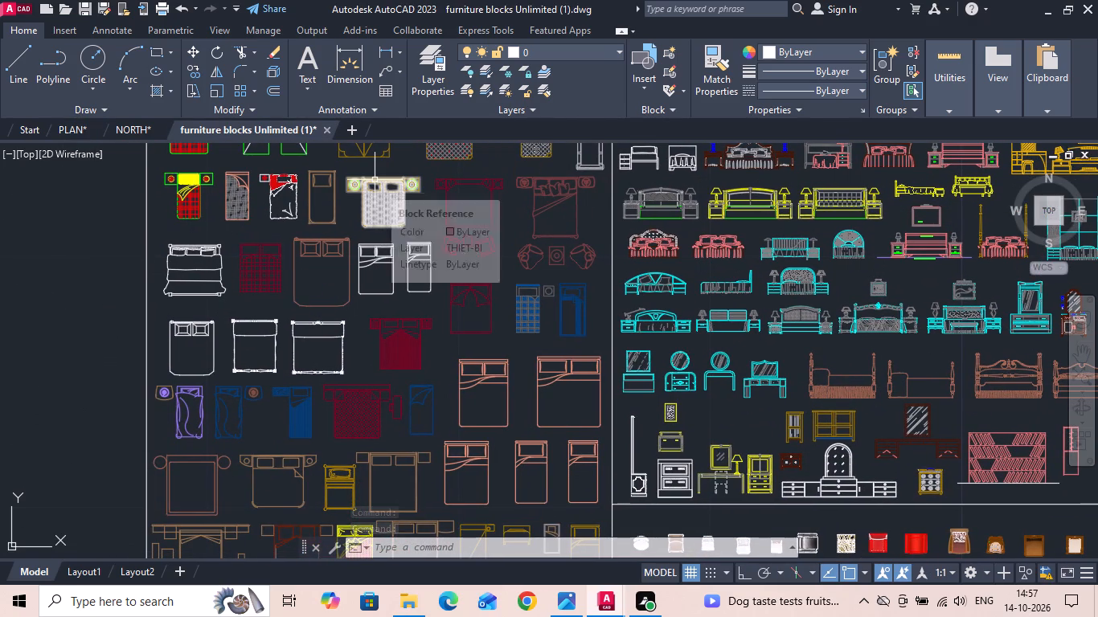
middle_drag(361, 316, 398, 227)
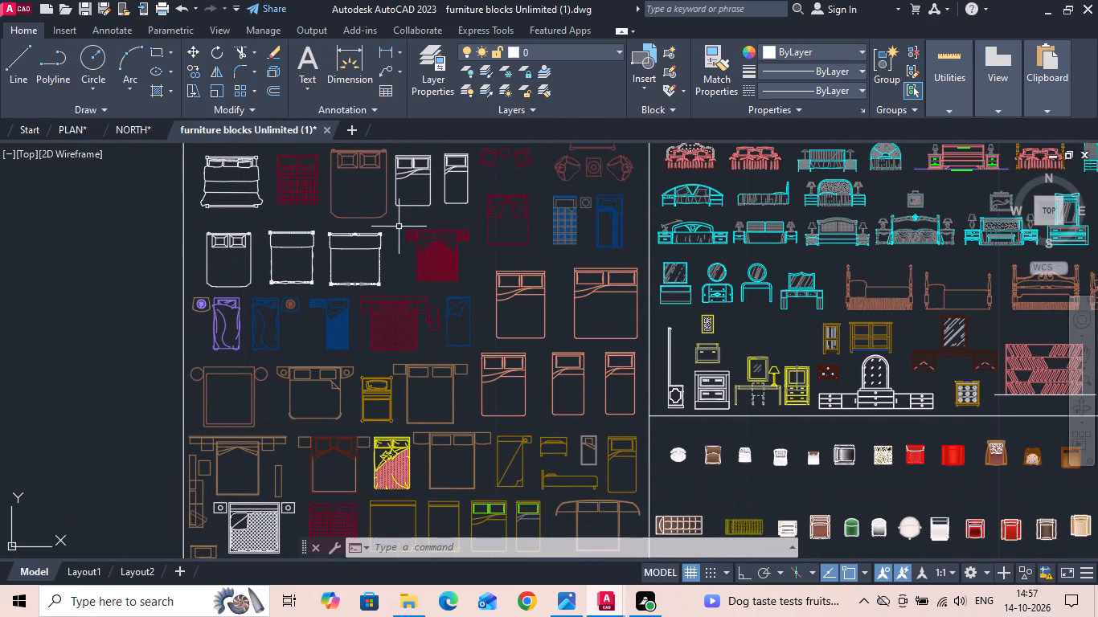
middle_drag(400, 366, 395, 272)
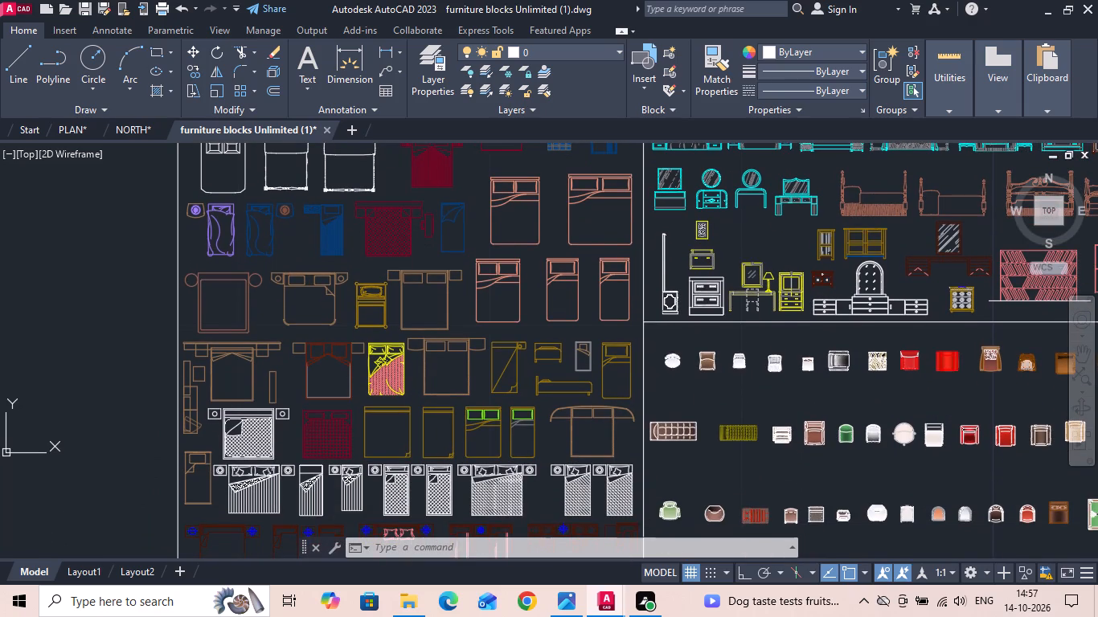
middle_drag(389, 362, 398, 260)
middle_drag(424, 376, 425, 313)
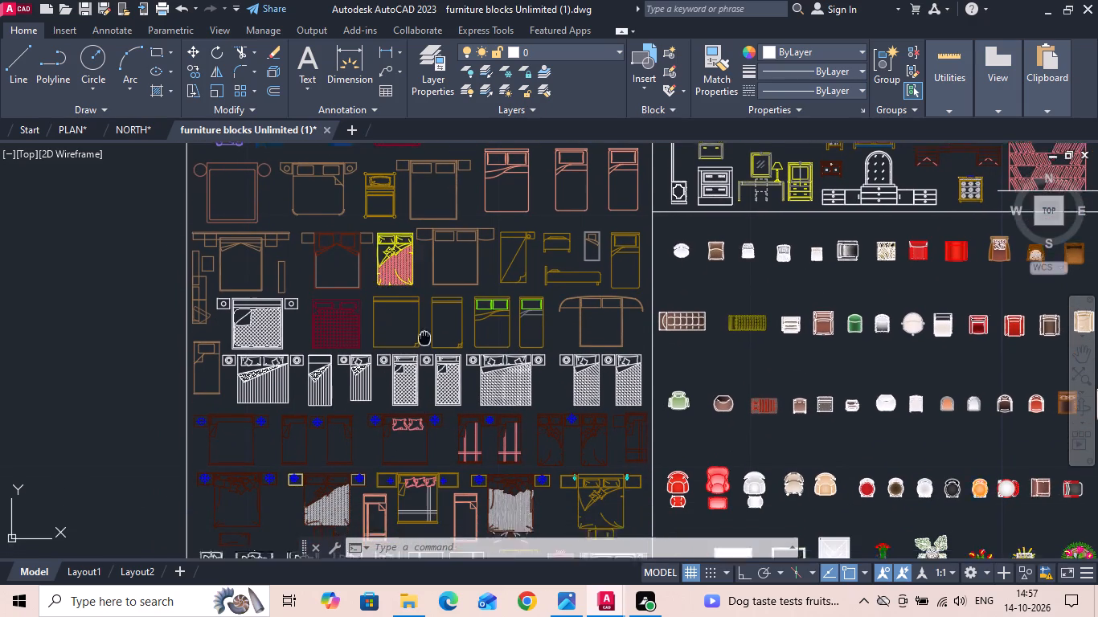
middle_drag(425, 313, 438, 184)
scroll(426, 275, up, 1)
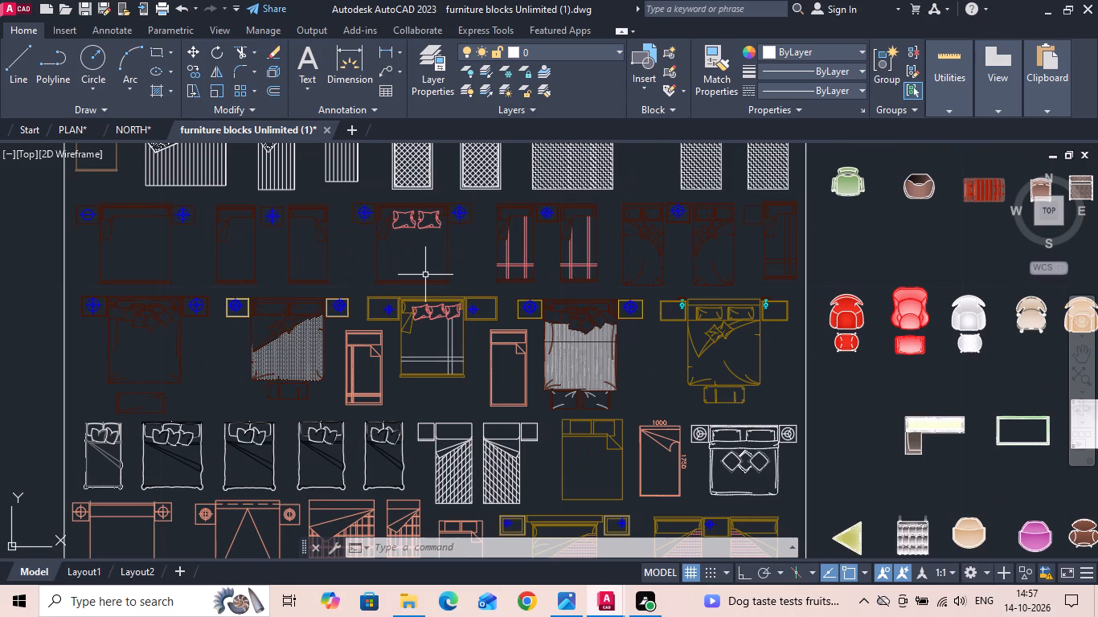
click(68, 133)
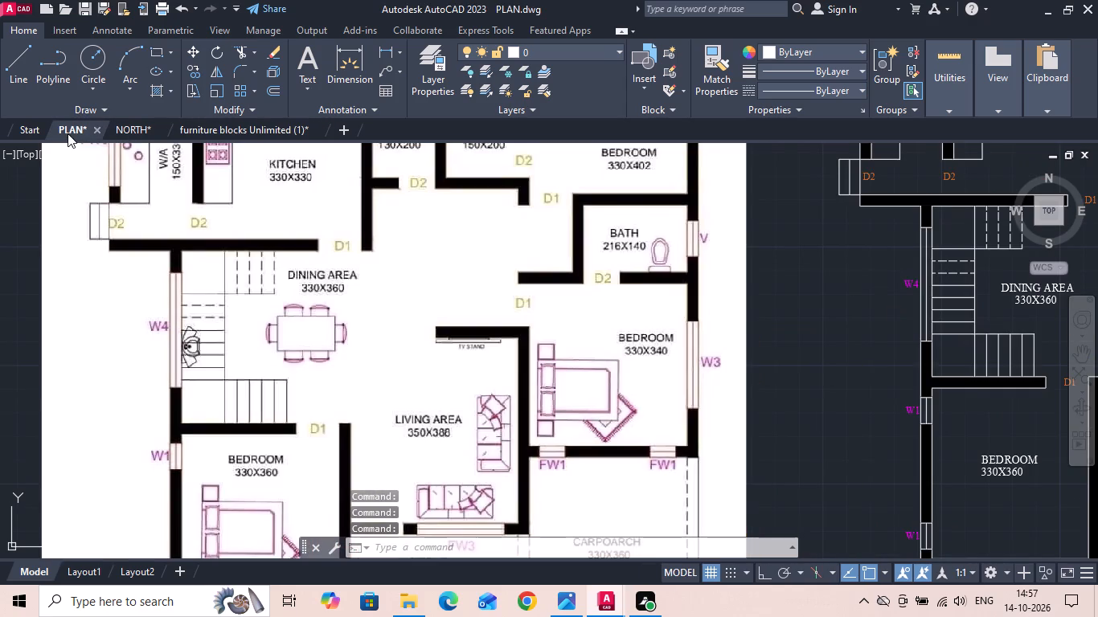
click(225, 127)
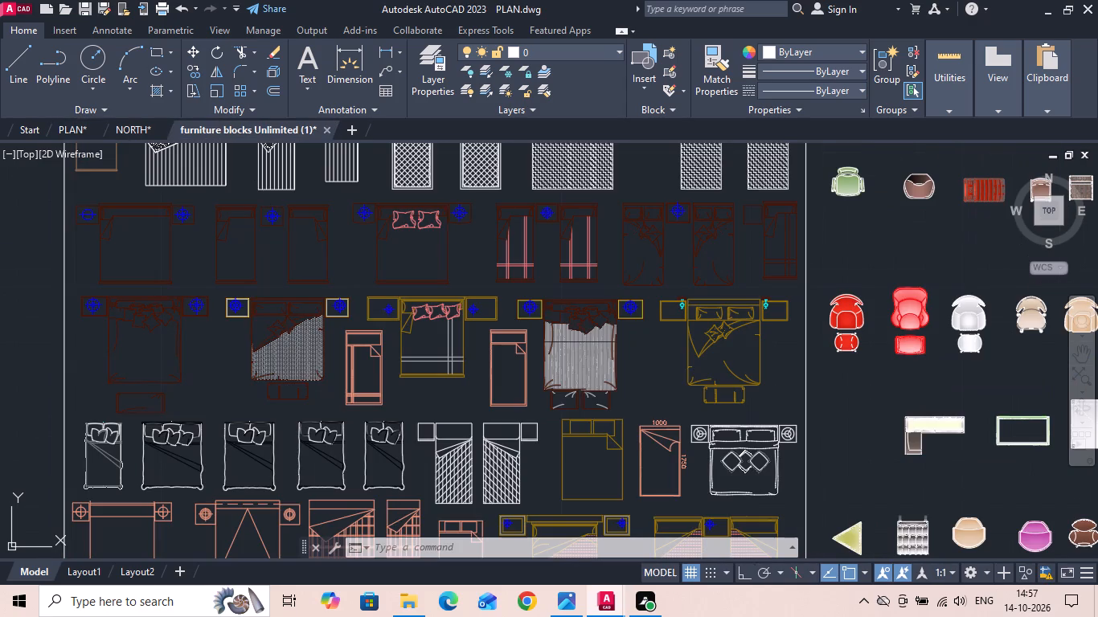
middle_drag(410, 361, 422, 259)
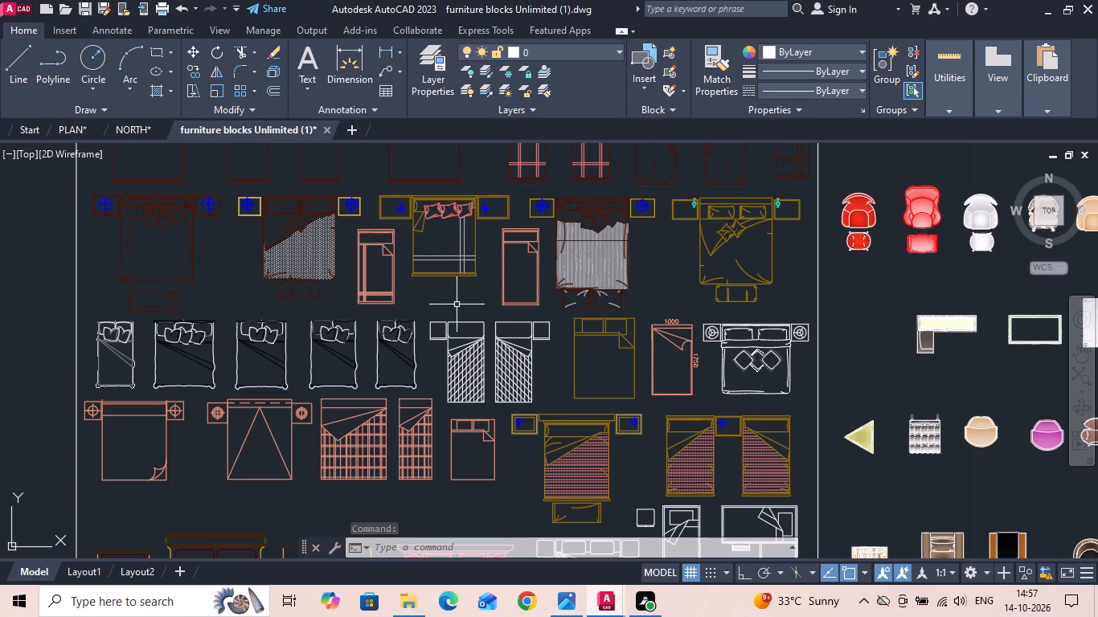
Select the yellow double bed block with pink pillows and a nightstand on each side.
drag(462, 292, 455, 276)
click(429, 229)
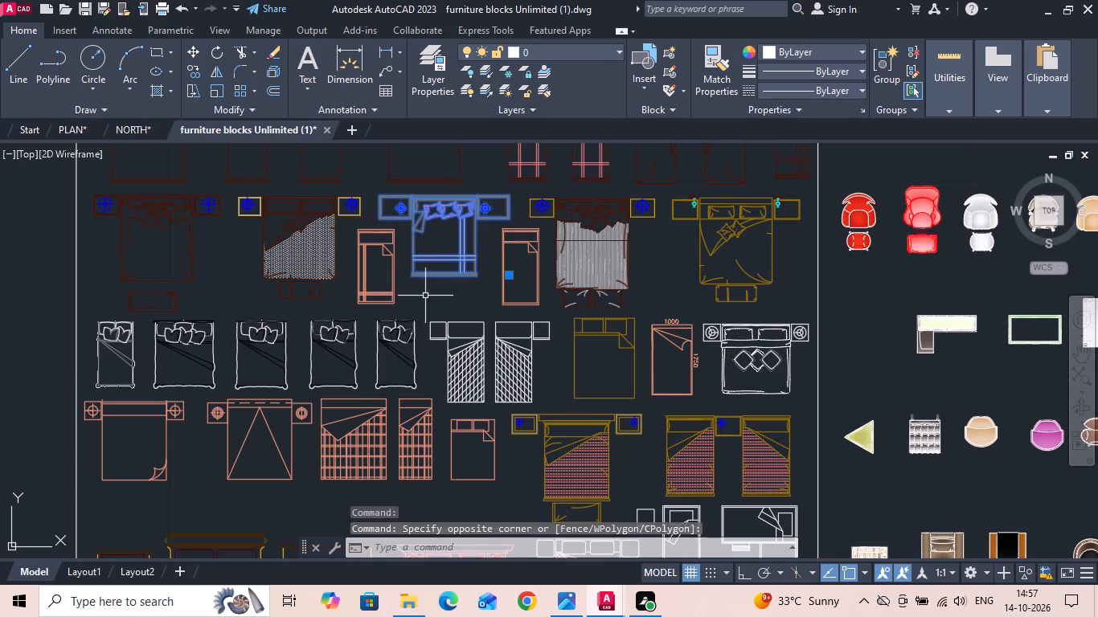
Examine the further bed blocks in the library, including the orange and purple double beds with nightstands.
middle_drag(417, 311, 413, 229)
scroll(418, 239, down, 1)
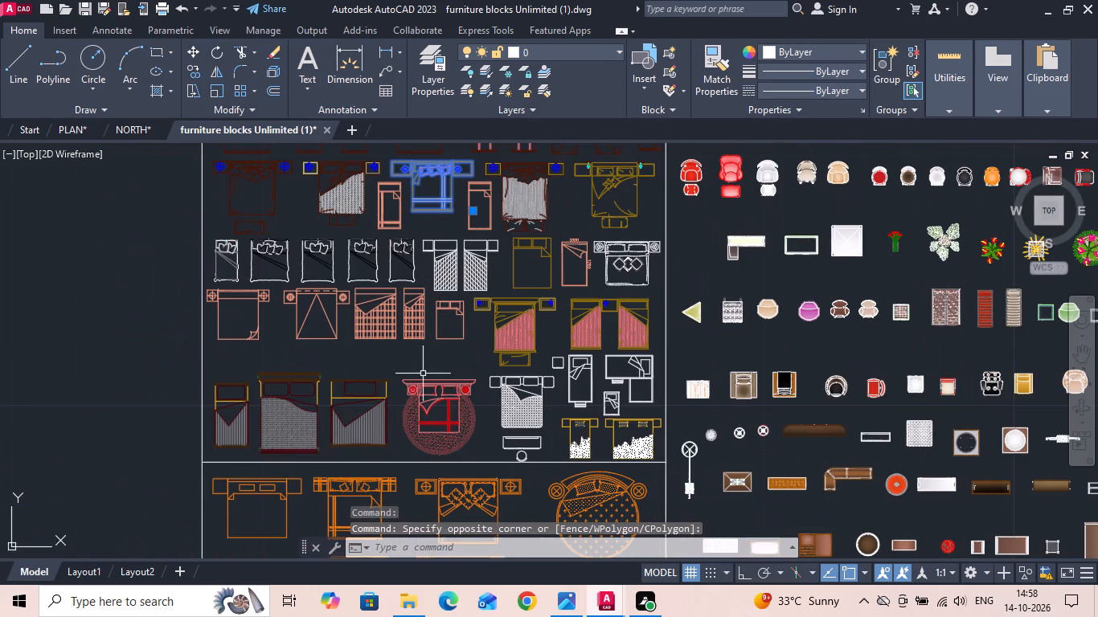
middle_drag(390, 411, 411, 260)
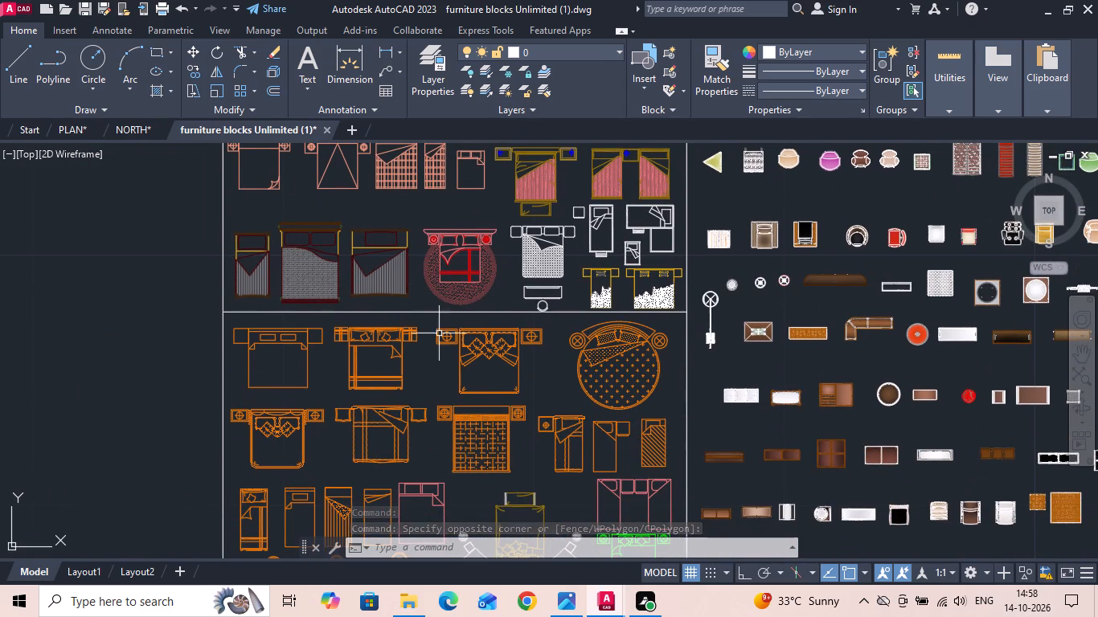
middle_drag(460, 326, 467, 215)
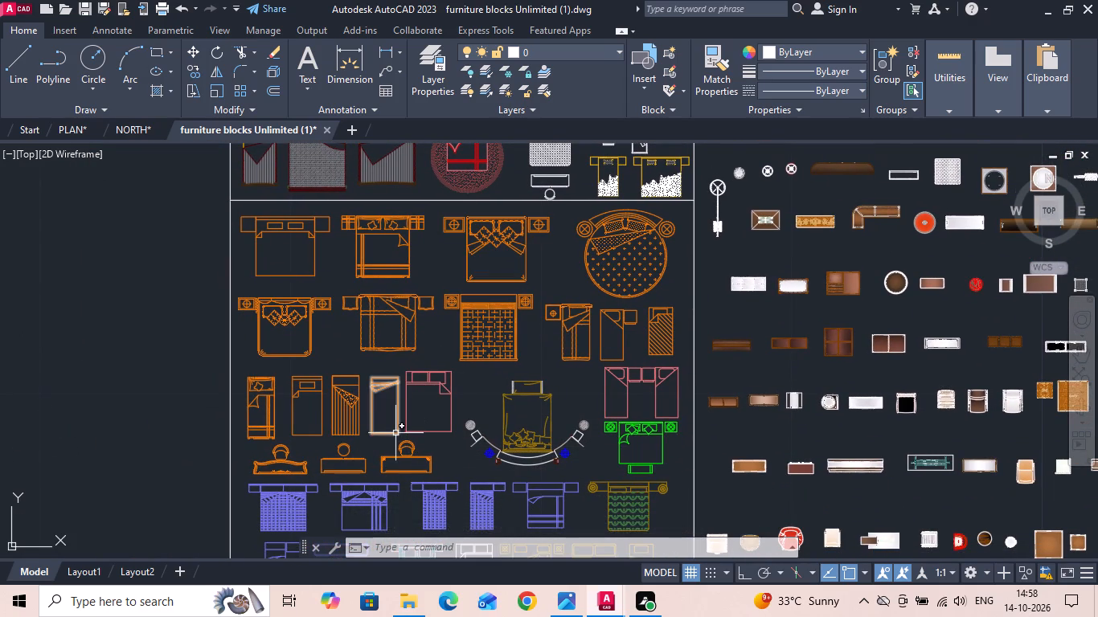
middle_drag(391, 408, 393, 363)
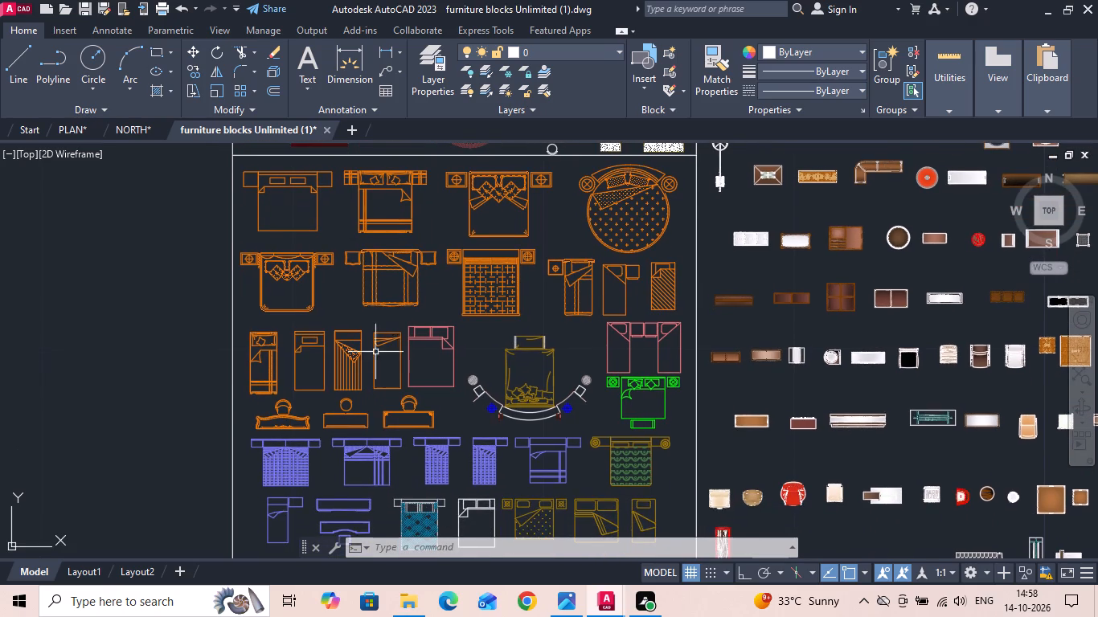
scroll(370, 345, down, 1)
scroll(371, 452, up, 2)
middle_drag(367, 428, 367, 234)
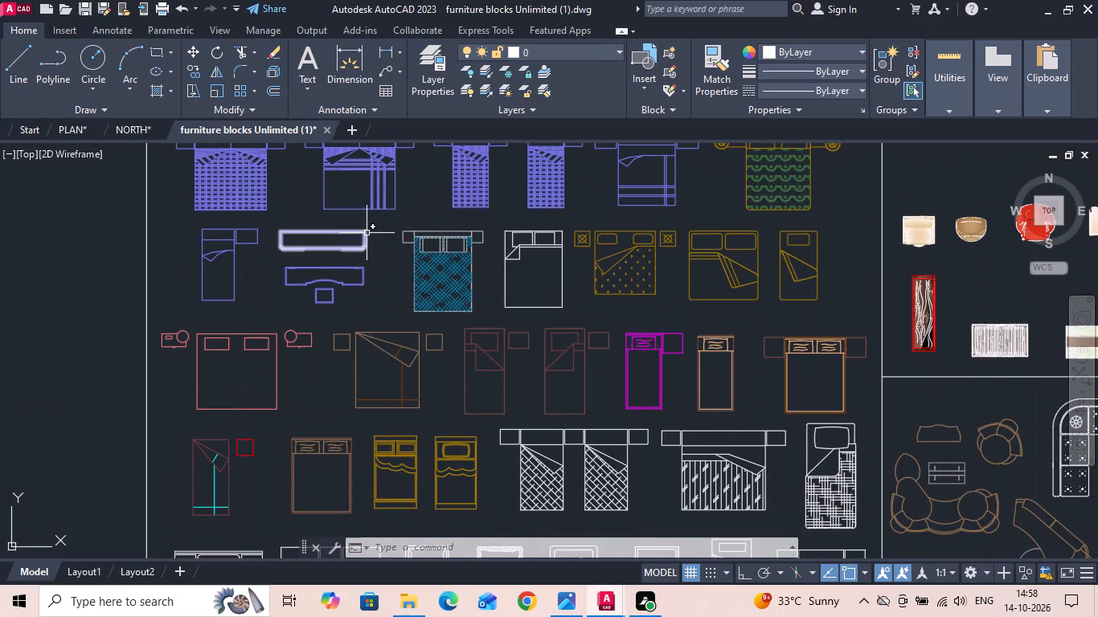
scroll(363, 257, down, 1)
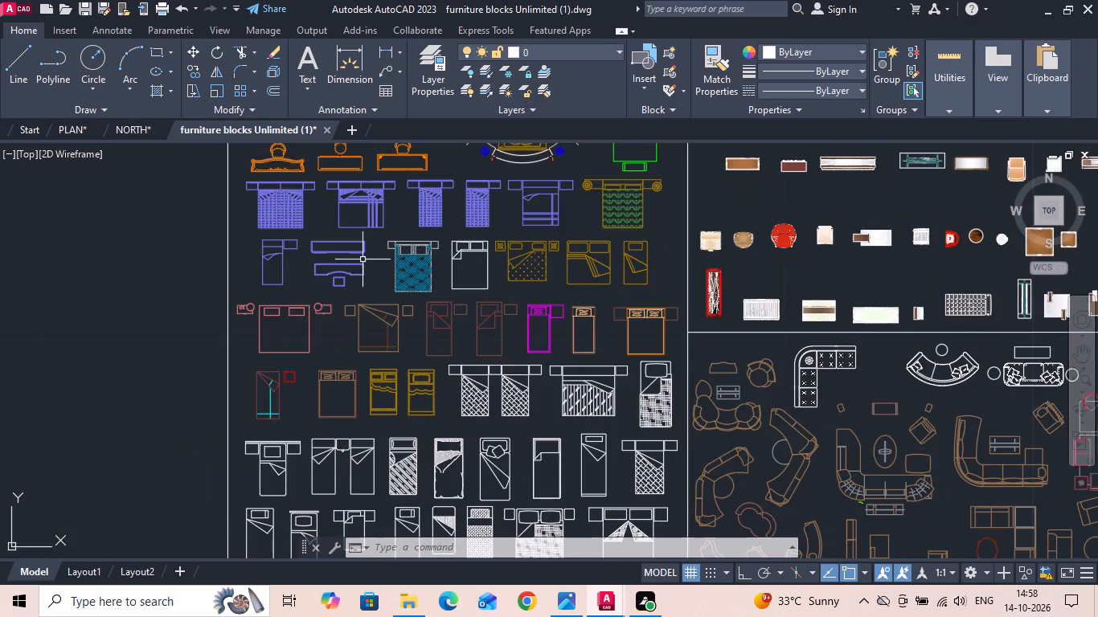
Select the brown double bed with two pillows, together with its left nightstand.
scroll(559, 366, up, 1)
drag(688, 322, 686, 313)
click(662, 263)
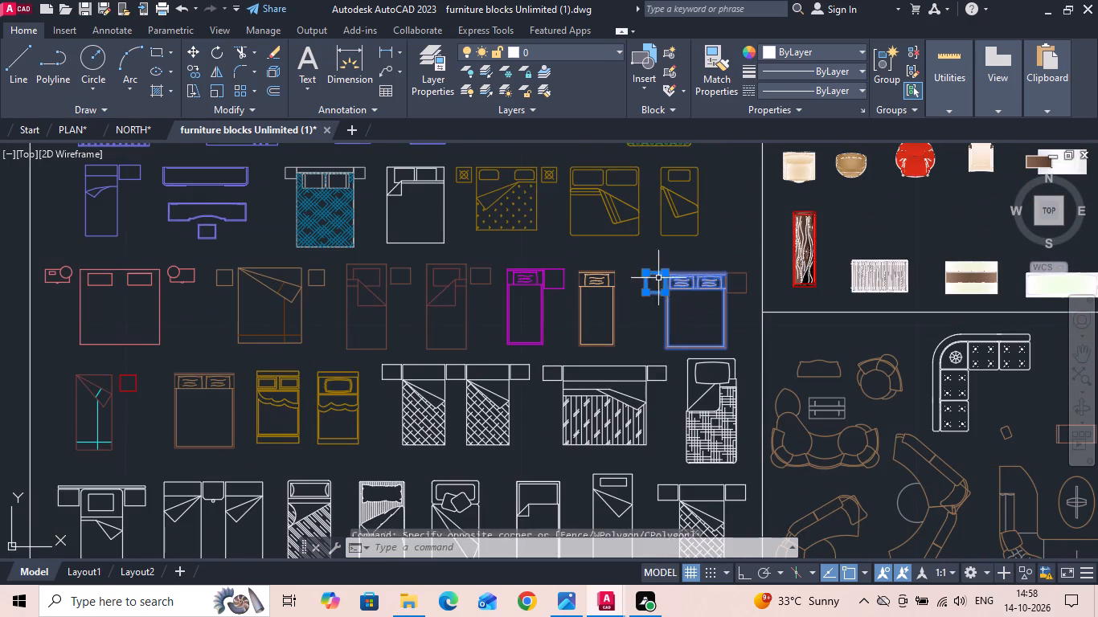
Examine the remaining white single and double bed blocks in the library for beds like those in the reference plan.
middle_drag(565, 378, 576, 217)
middle_drag(495, 384, 496, 337)
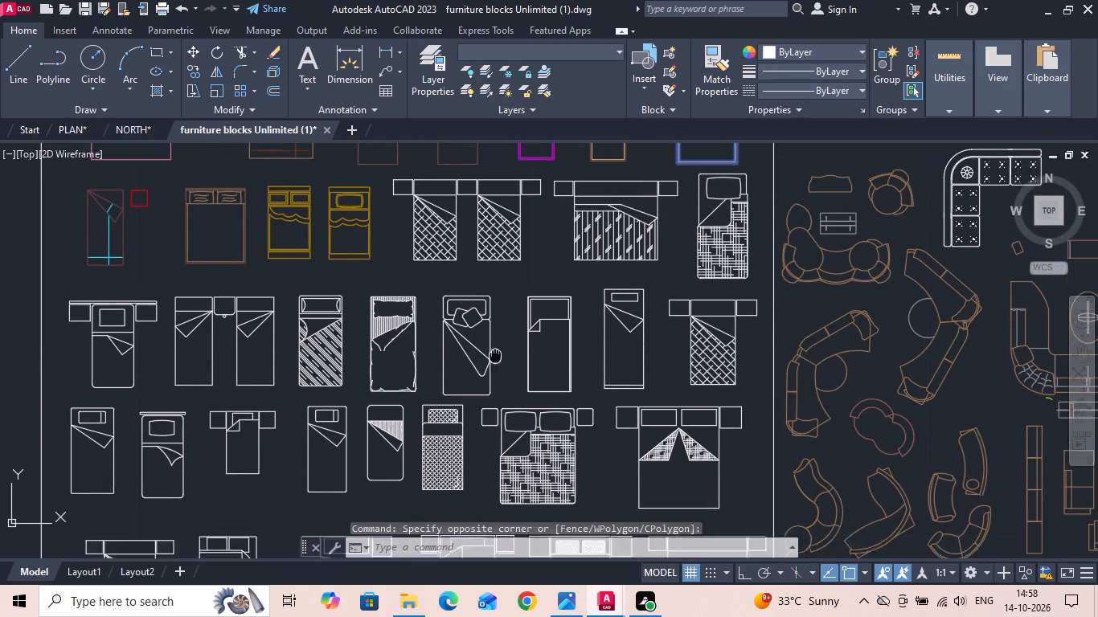
middle_drag(496, 337, 522, 211)
scroll(522, 210, down, 1)
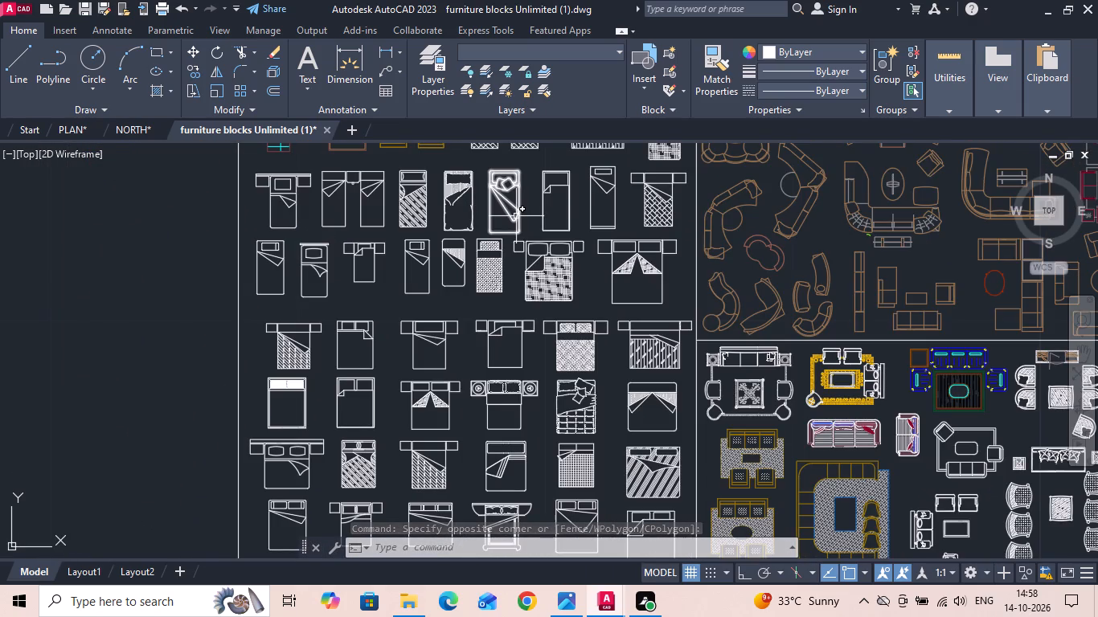
middle_drag(493, 422, 522, 344)
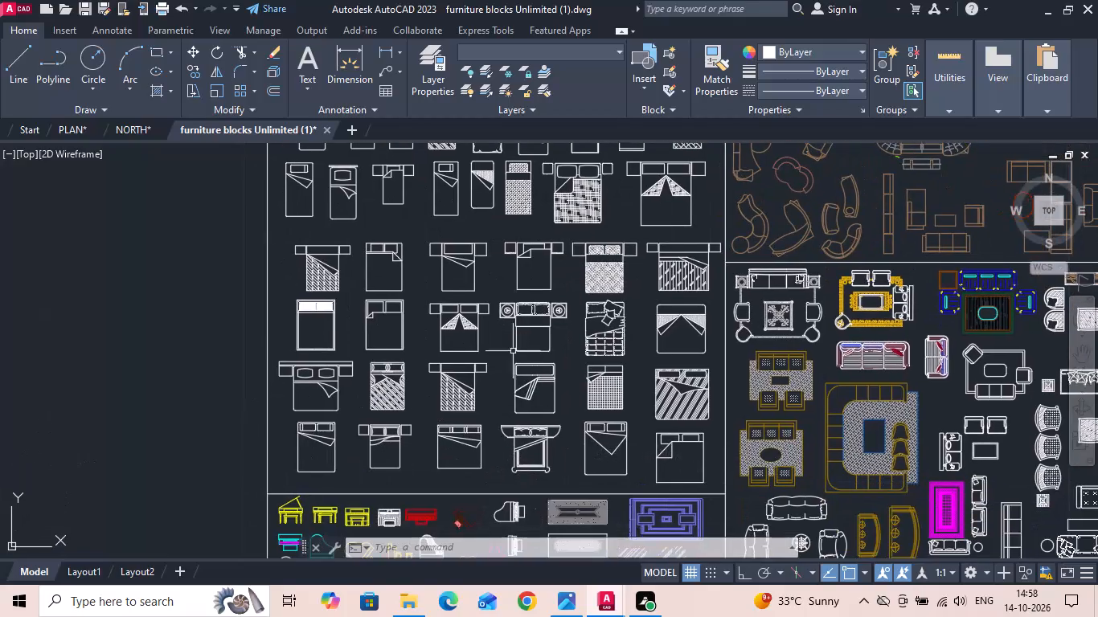
scroll(348, 410, up, 2)
scroll(488, 276, down, 1)
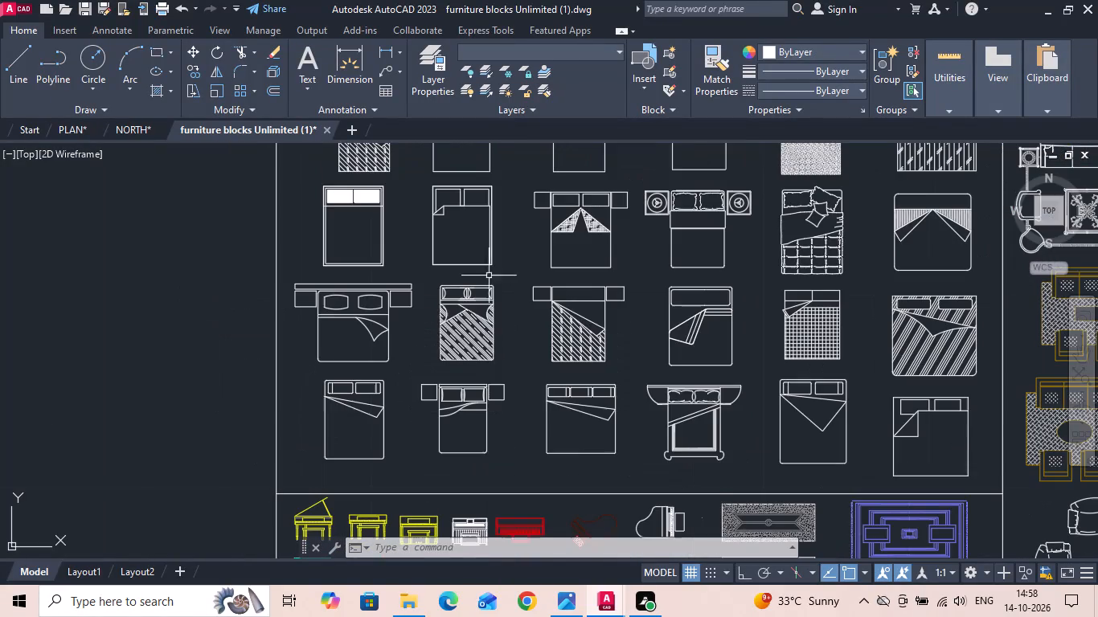
middle_drag(525, 400, 484, 297)
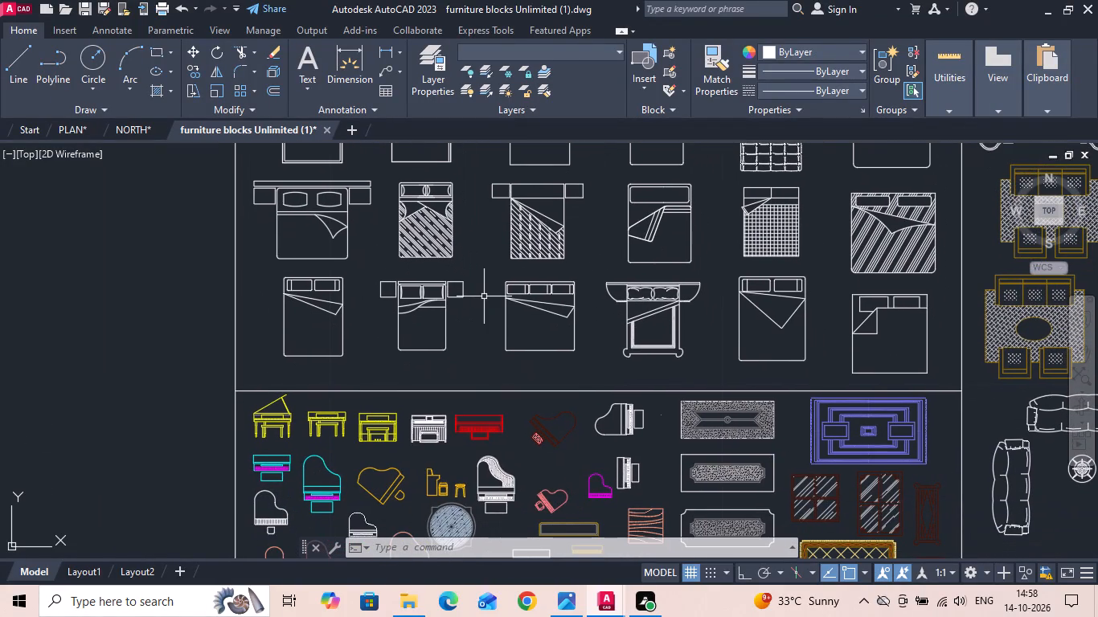
Examine the piano, carpet and small table blocks in the library, checking the furniture in the PLAN.dwg reference image against them.
scroll(484, 296, down, 1)
middle_drag(537, 459, 509, 289)
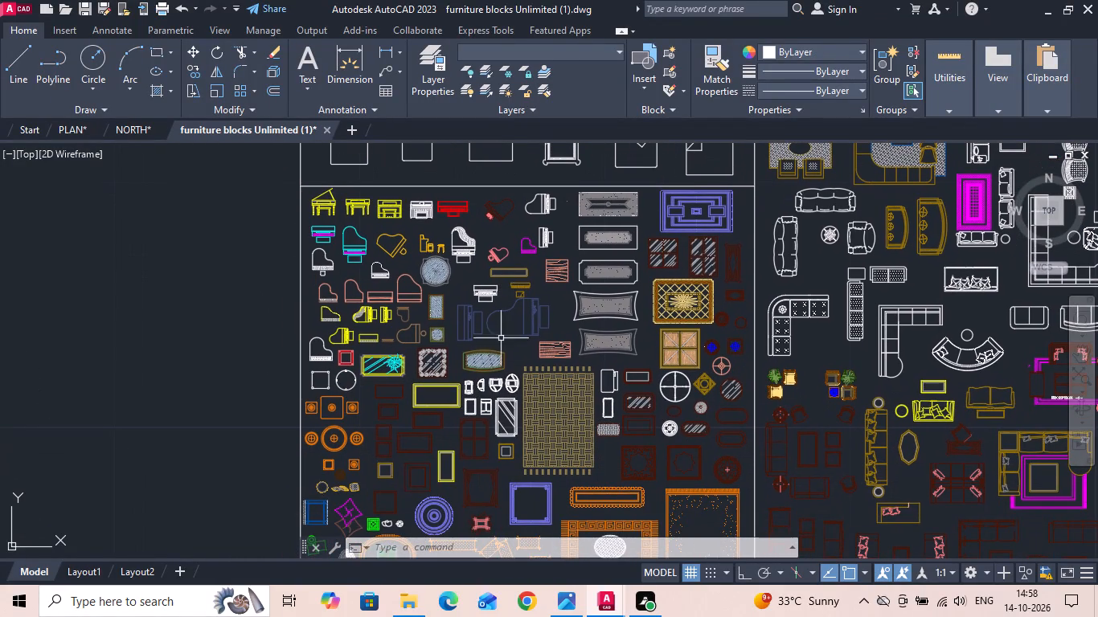
middle_drag(507, 426, 474, 271)
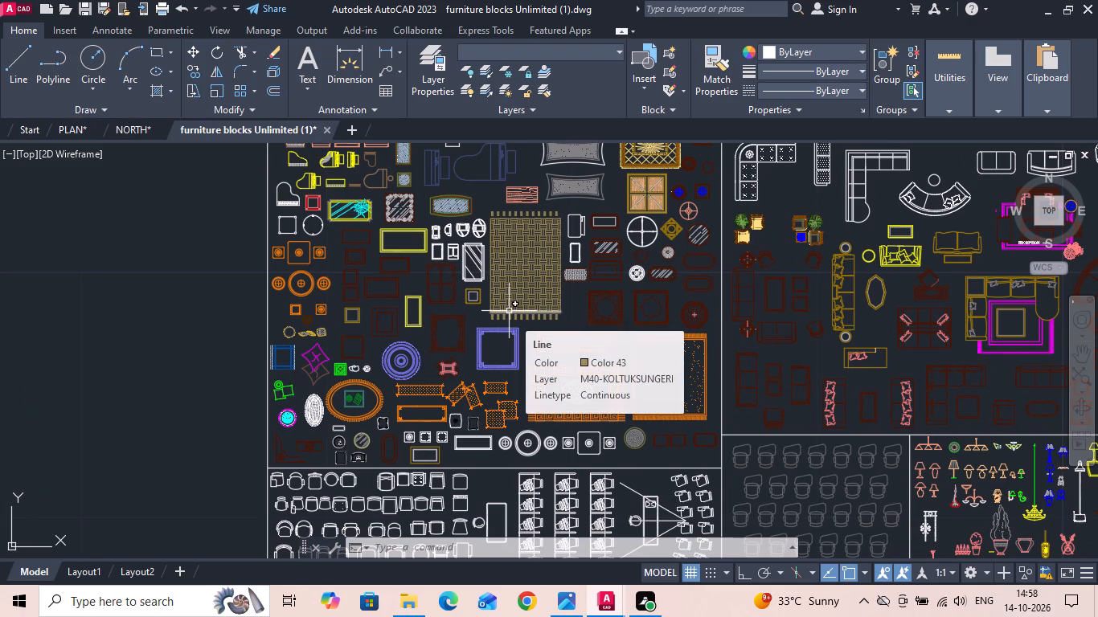
scroll(560, 296, up, 2)
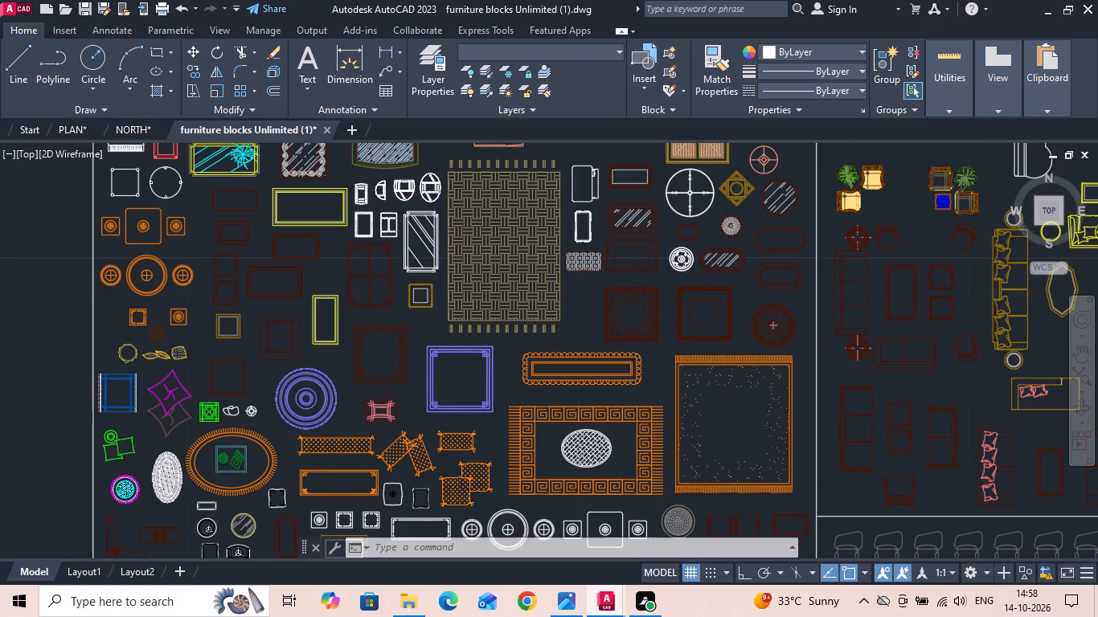
click(68, 130)
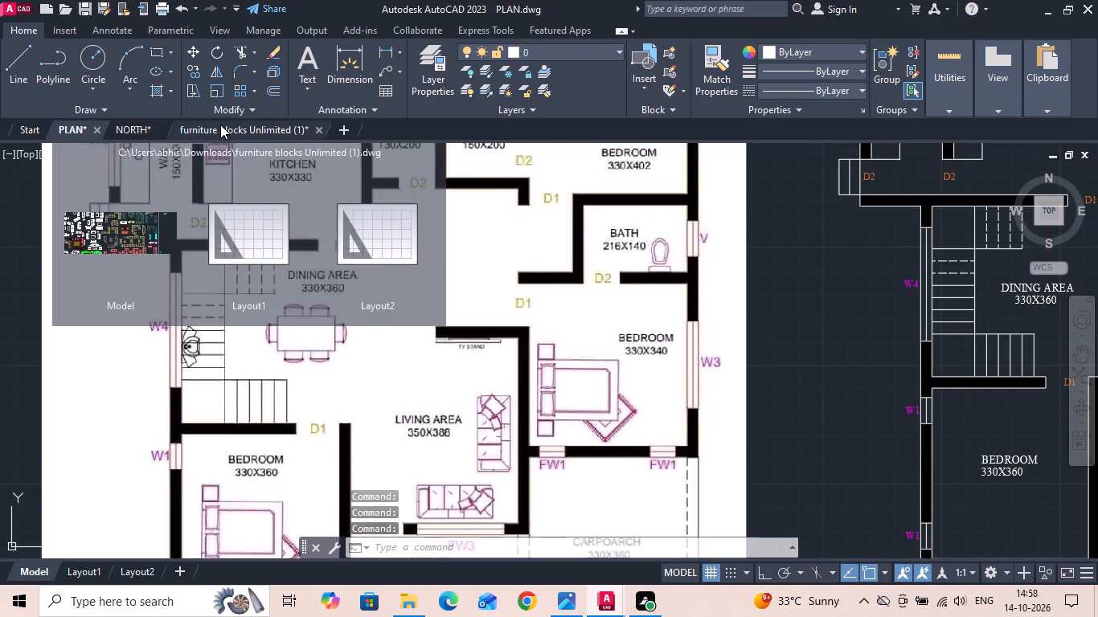
click(220, 125)
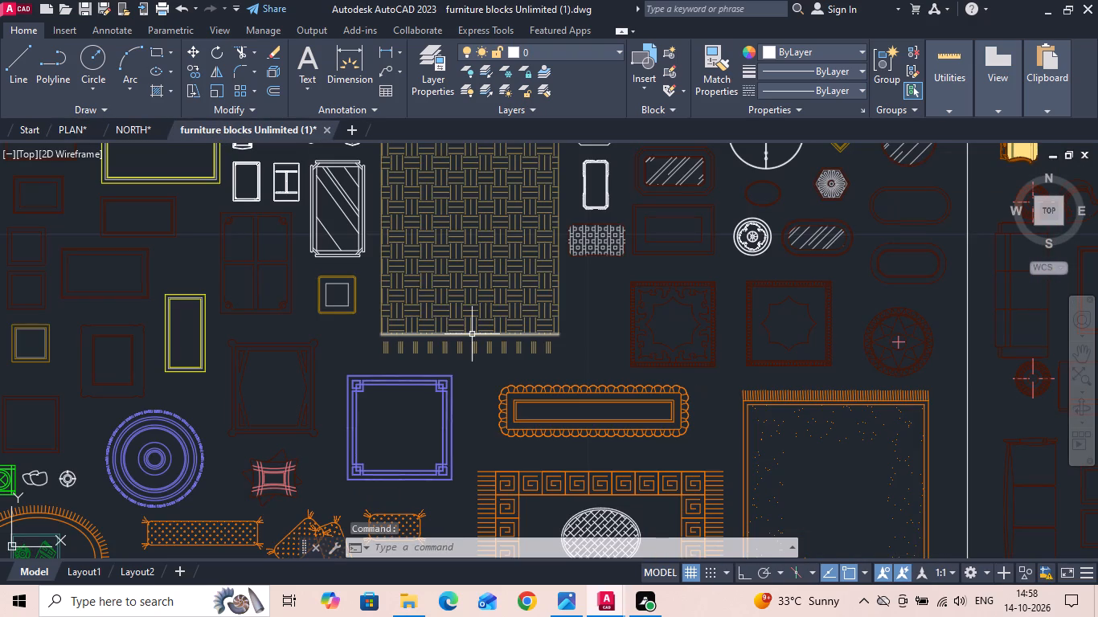
scroll(472, 334, down, 1)
middle_drag(477, 398, 478, 261)
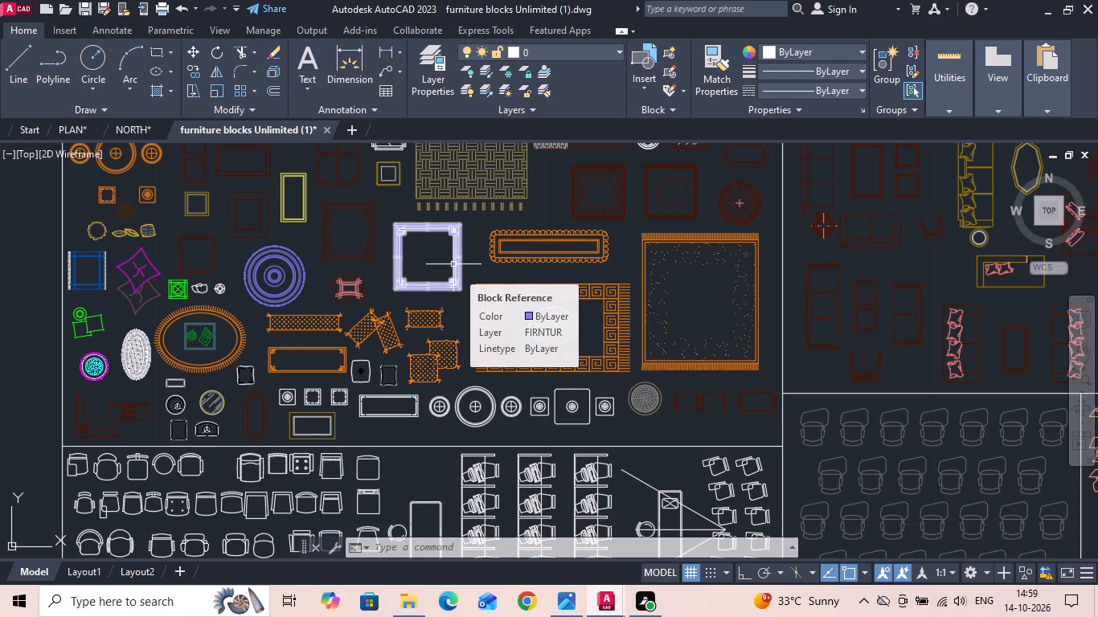
middle_drag(458, 272, 498, 231)
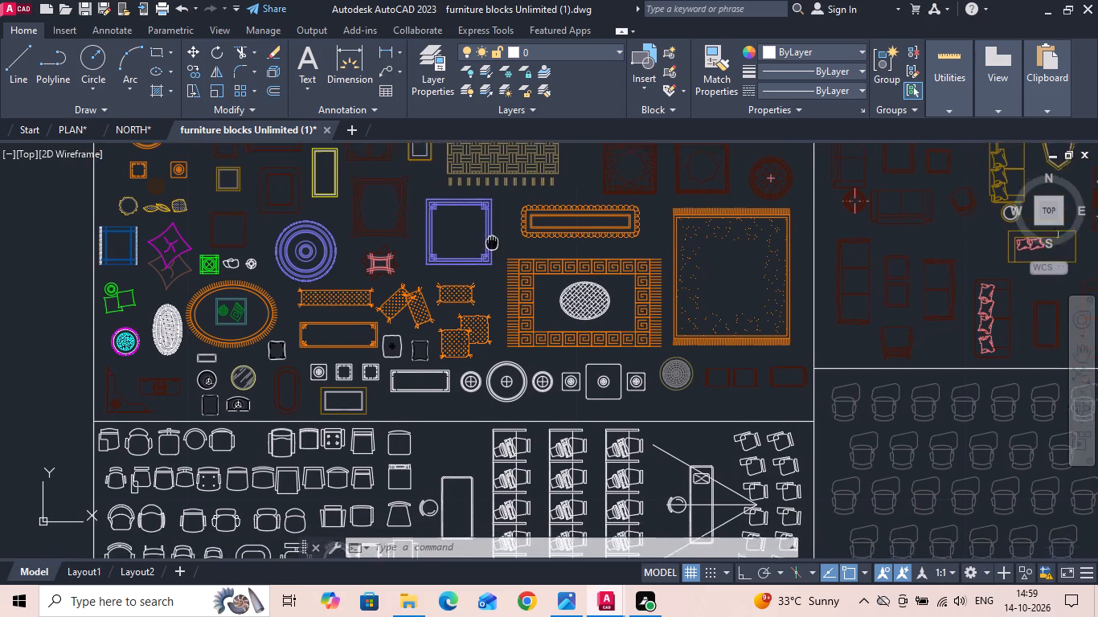
middle_drag(498, 231, 501, 228)
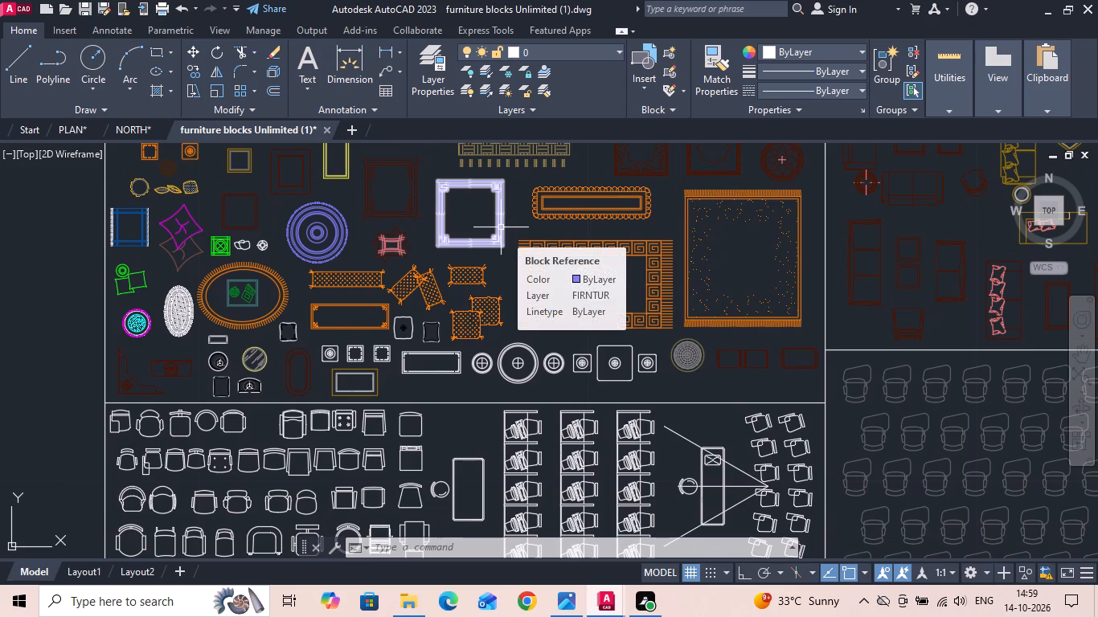
Examine the chair, floor-pattern and sofa elevation blocks in the furniture library, down to the Animals section.
middle_drag(482, 288, 510, 258)
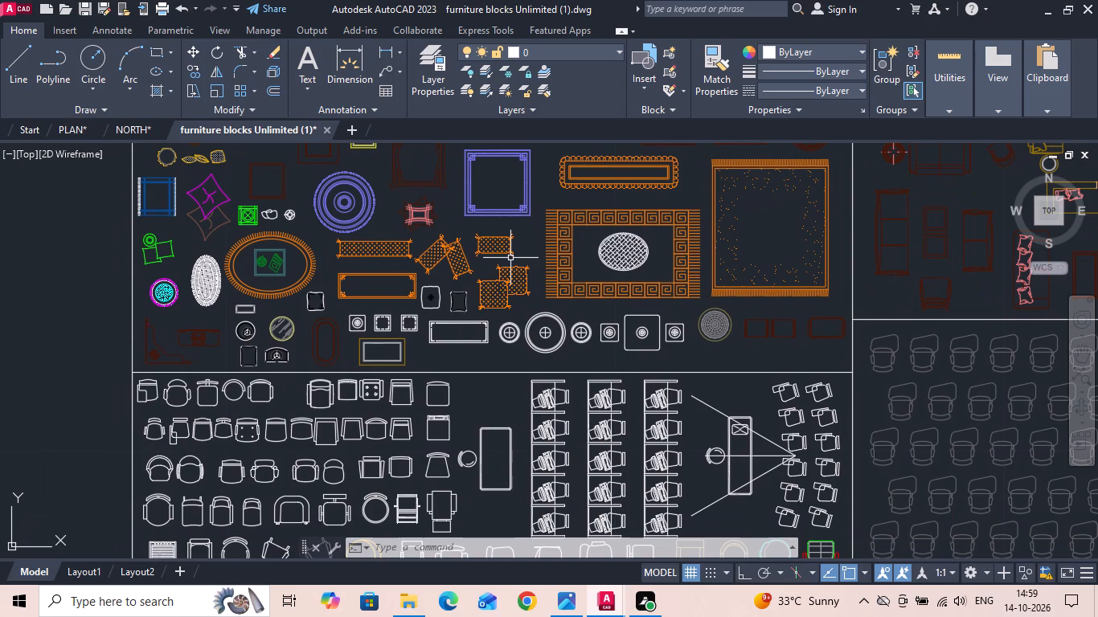
middle_drag(502, 337, 540, 241)
scroll(543, 227, down, 2)
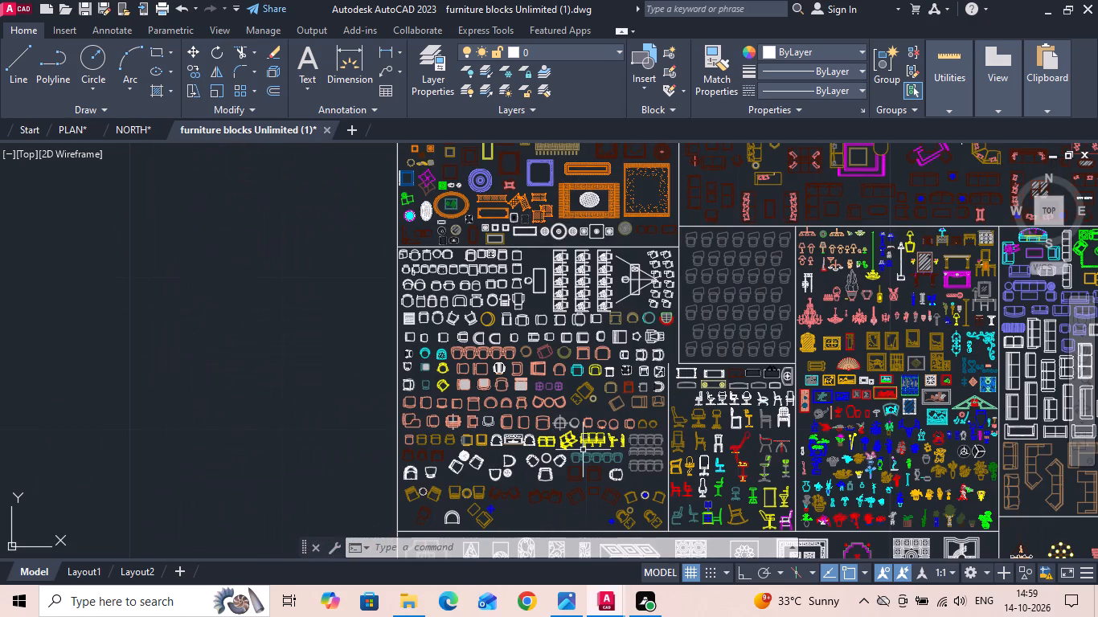
scroll(485, 401, down, 2)
scroll(534, 490, up, 3)
middle_drag(533, 480, 480, 307)
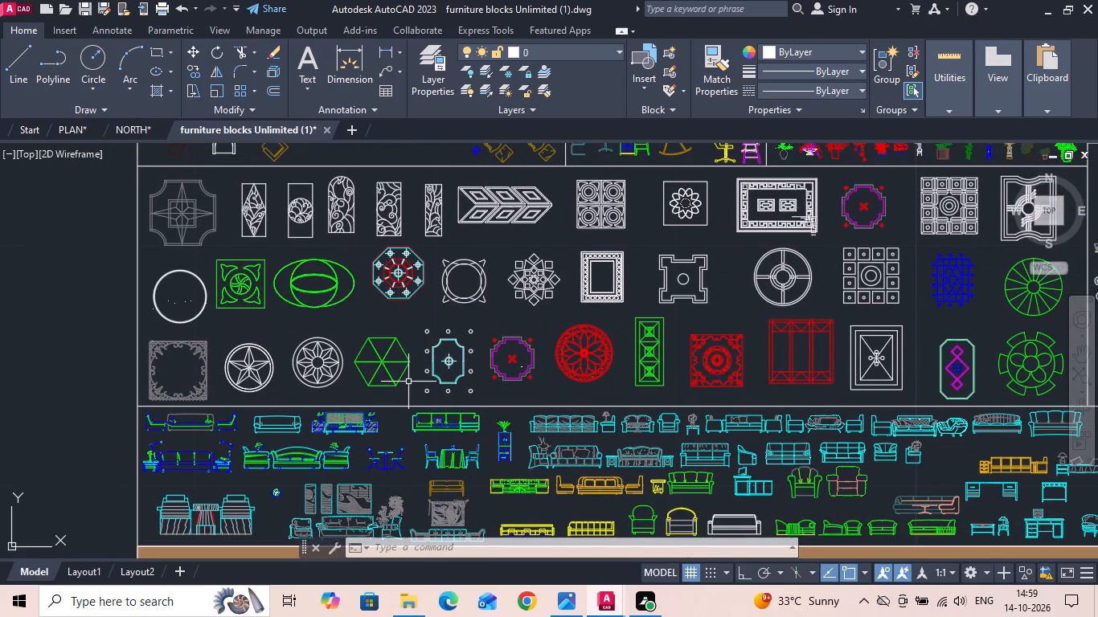
middle_drag(407, 374, 383, 268)
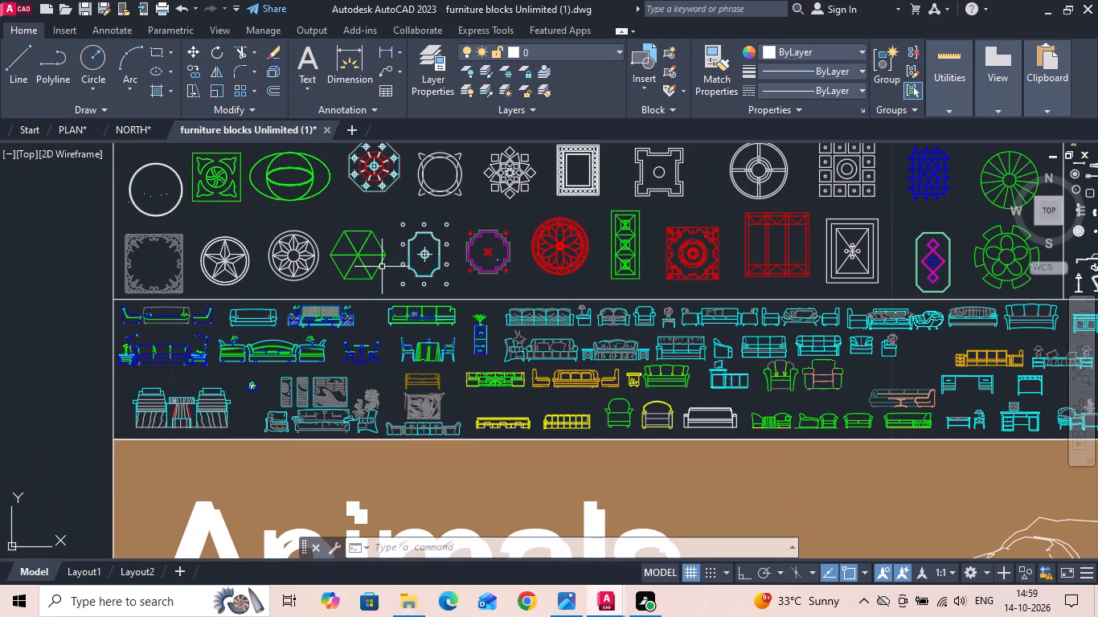
middle_drag(449, 325, 446, 302)
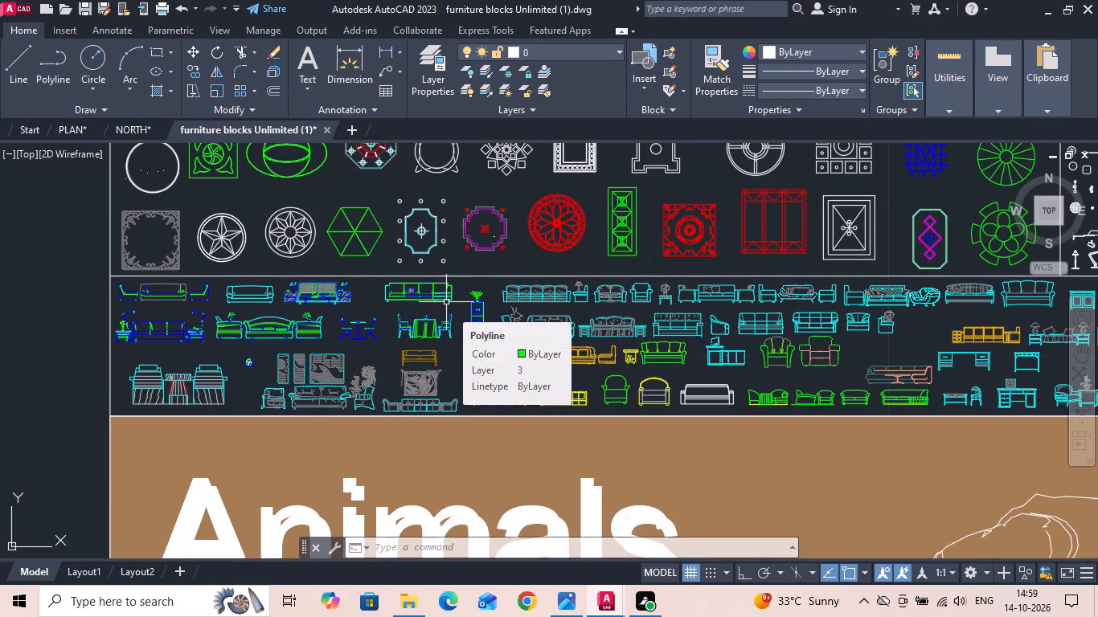
middle_drag(446, 300, 448, 284)
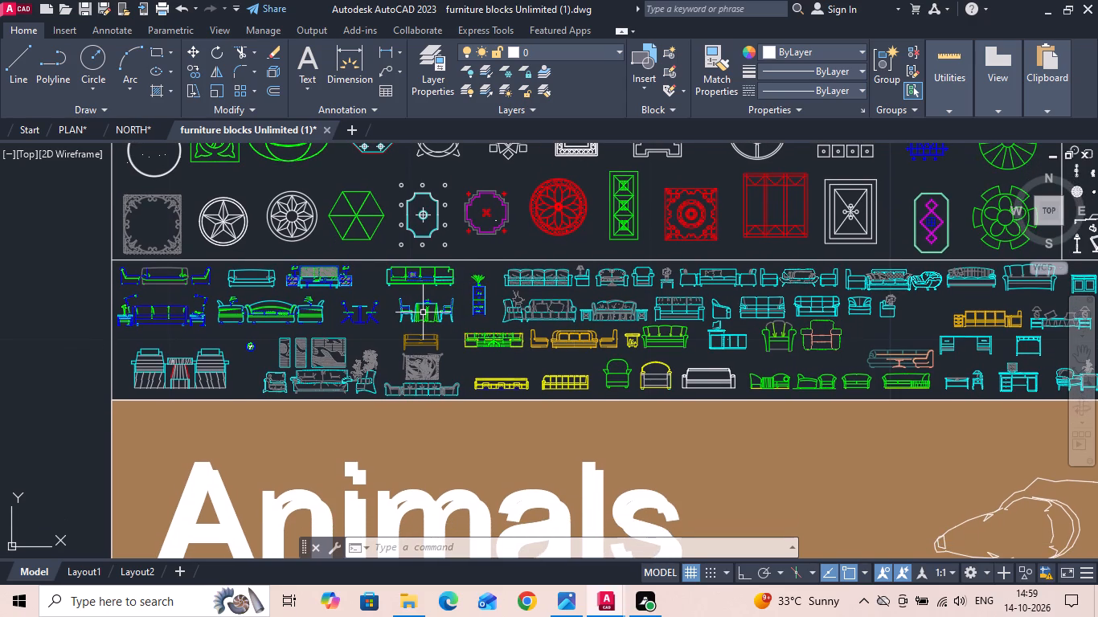
middle_drag(422, 314, 422, 278)
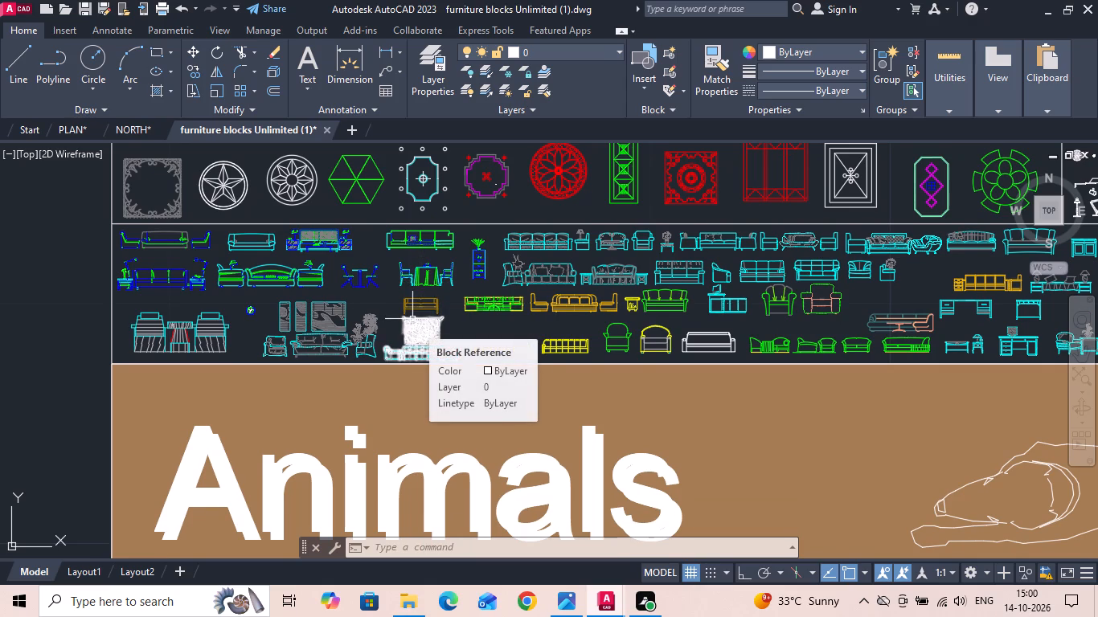
middle_drag(410, 390, 402, 337)
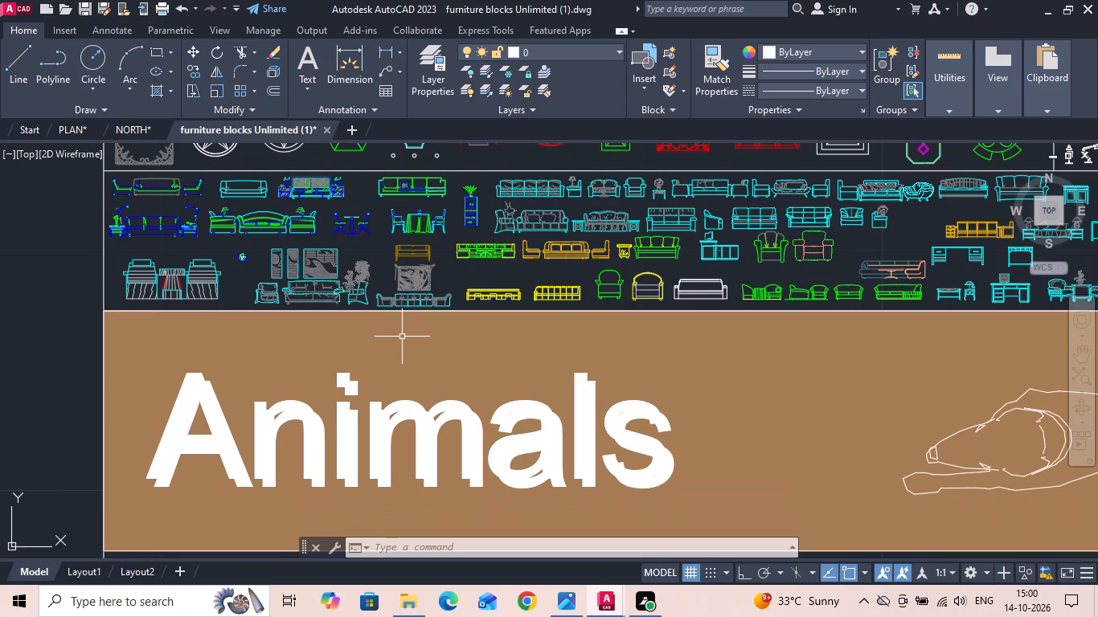
scroll(367, 388, down, 2)
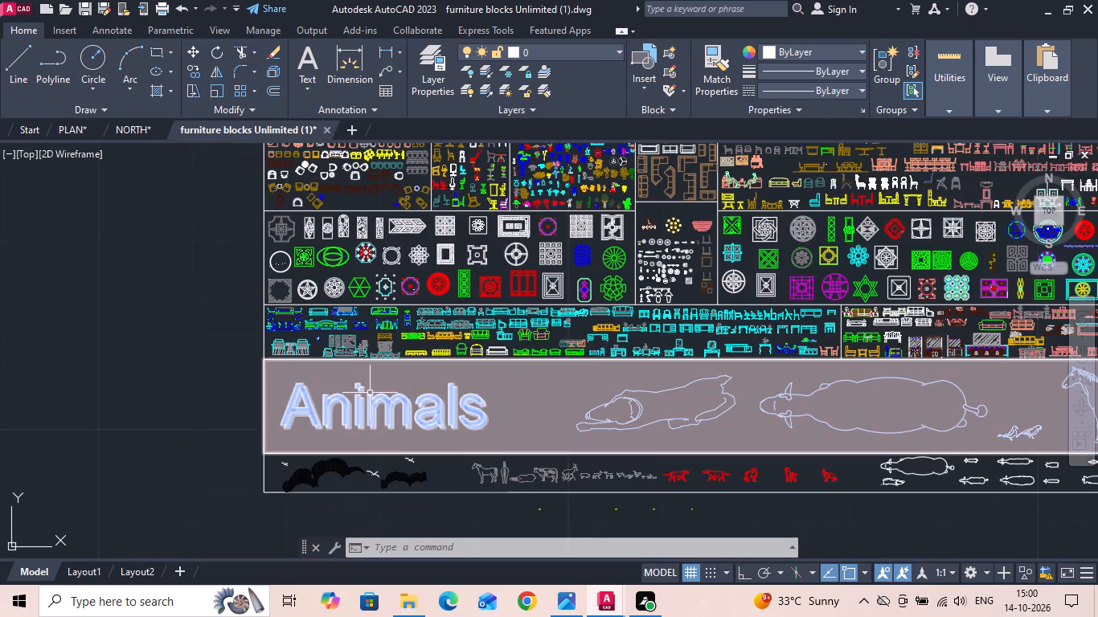
Examine the light fitting, decorative floor-pattern and furniture elevation blocks in the library's lower rows.
scroll(891, 231, up, 2)
middle_drag(867, 264, 813, 264)
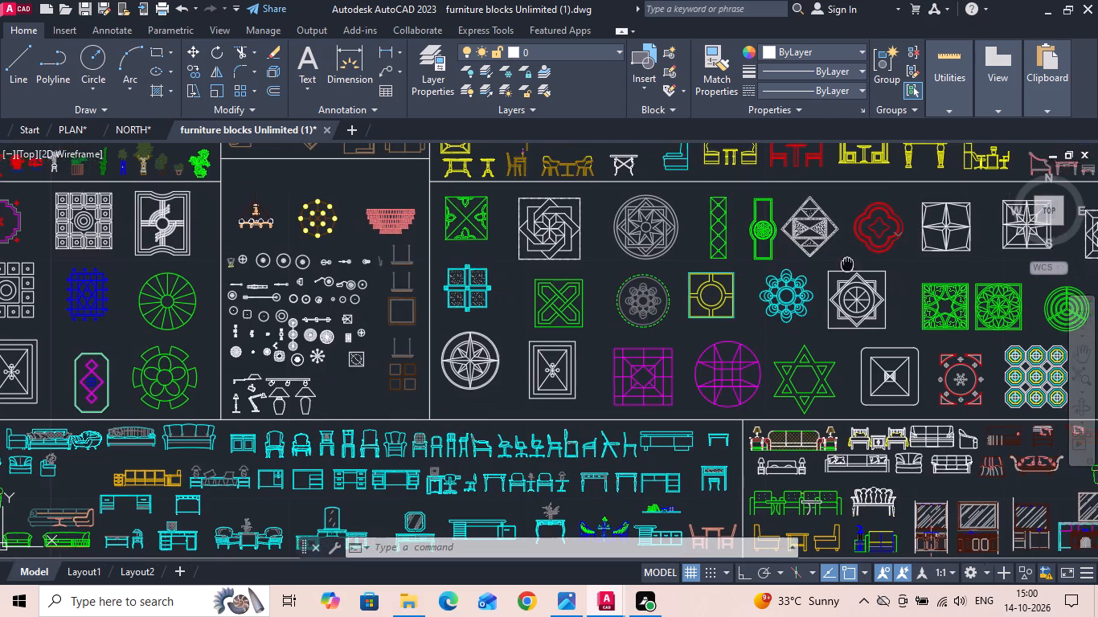
middle_drag(813, 264, 487, 313)
scroll(410, 364, down, 1)
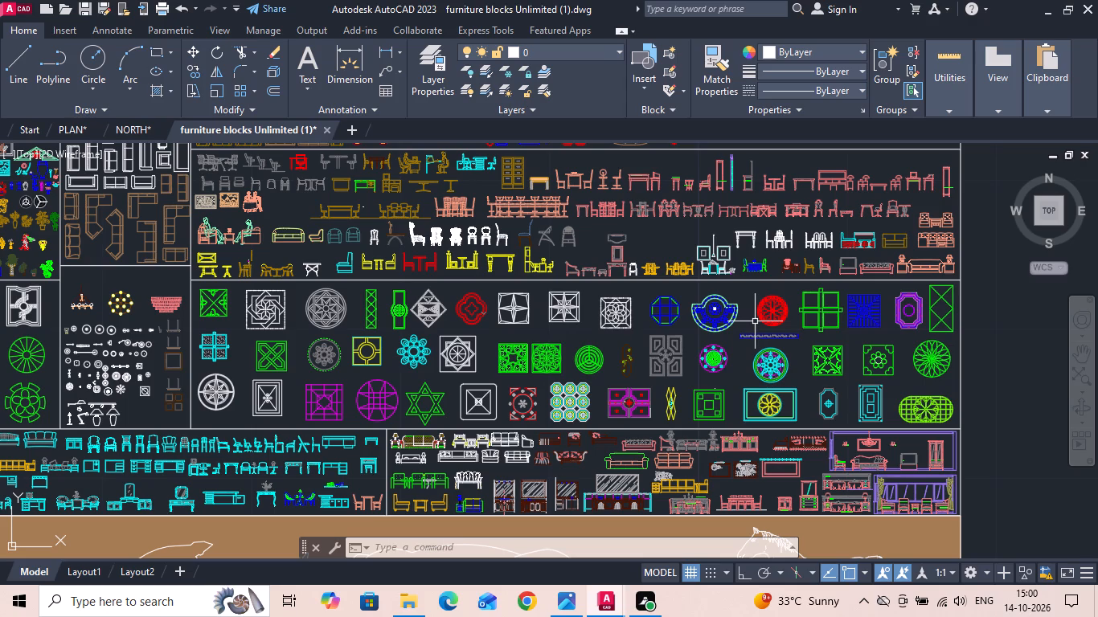
middle_drag(754, 310, 758, 279)
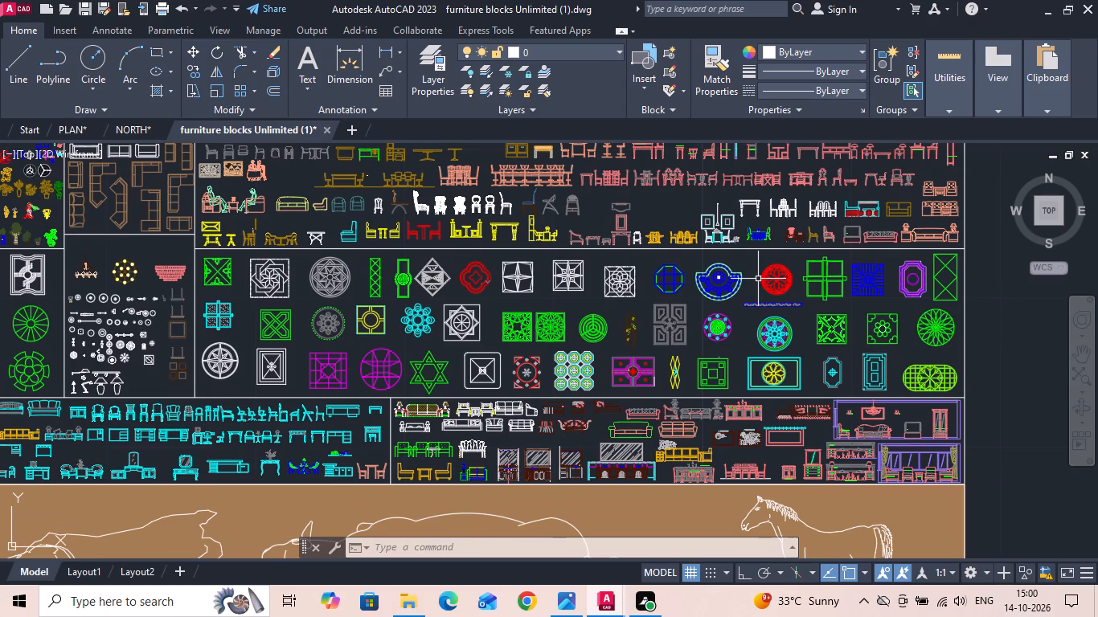
middle_drag(758, 279, 761, 259)
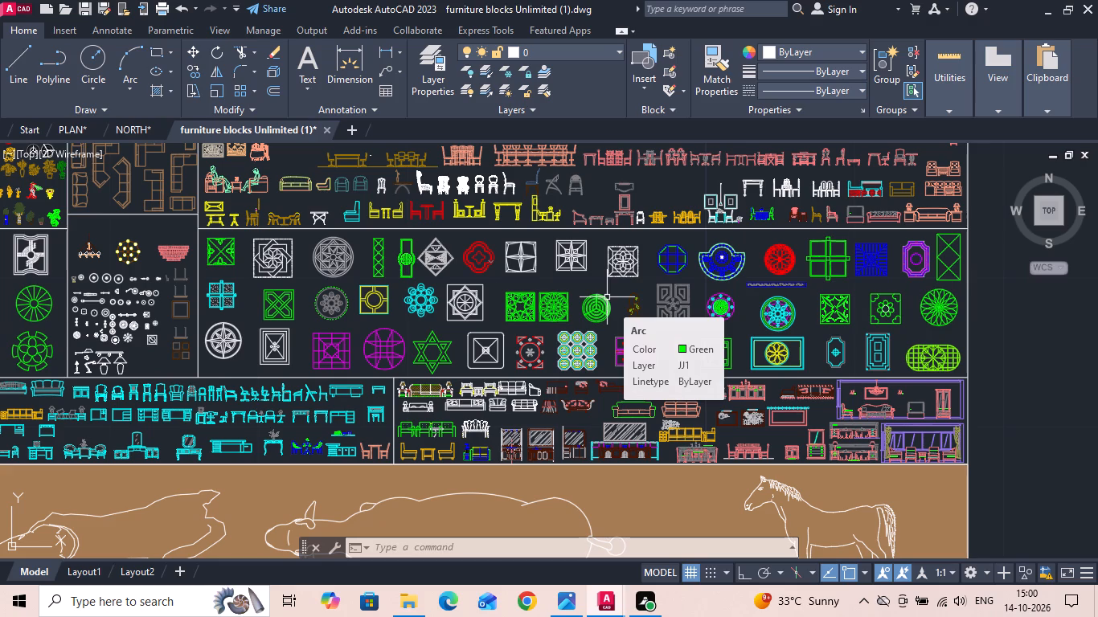
middle_drag(612, 297, 649, 269)
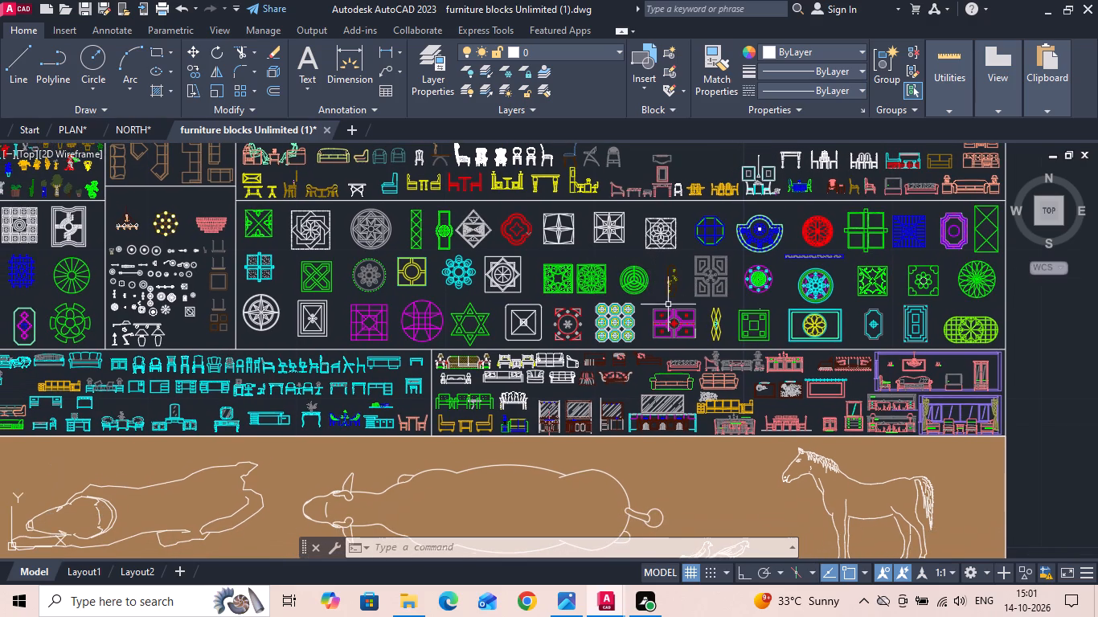
scroll(695, 341, down, 1)
scroll(32, 223, up, 2)
Examine the chair, carpet, cushion and table plan blocks in the library again for pieces that suit the plan.
middle_drag(39, 221, 236, 322)
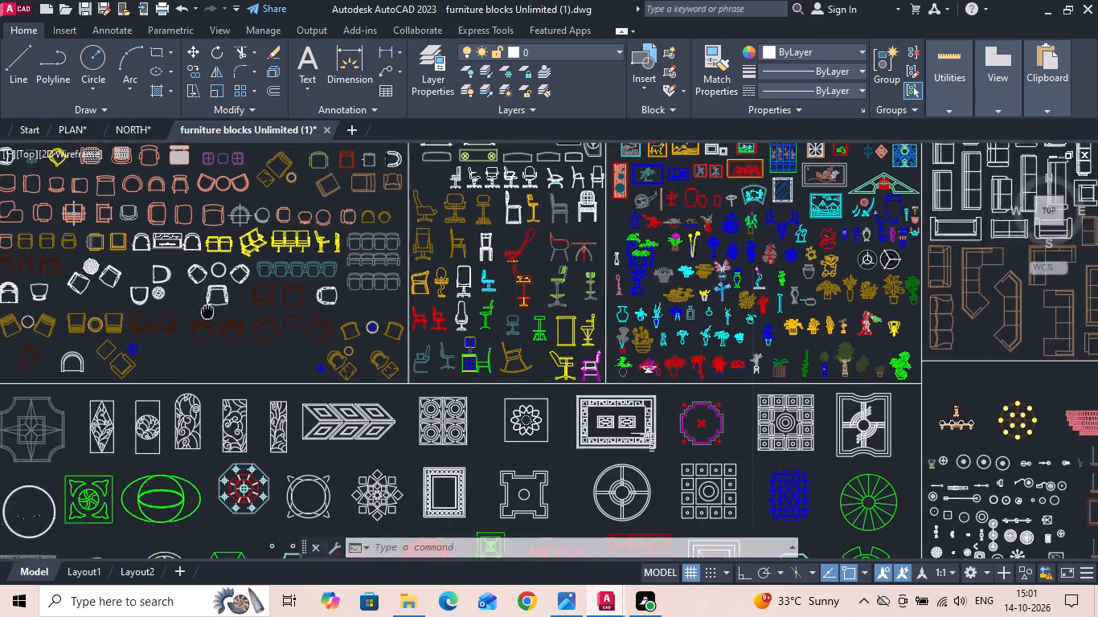
middle_drag(236, 322, 327, 378)
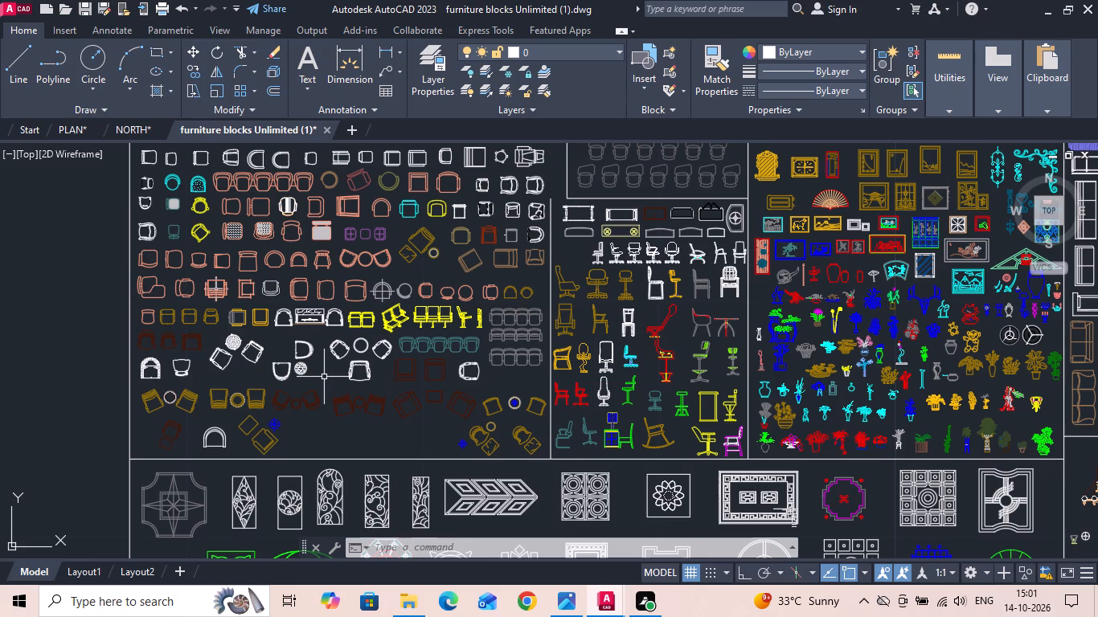
middle_drag(243, 430, 341, 382)
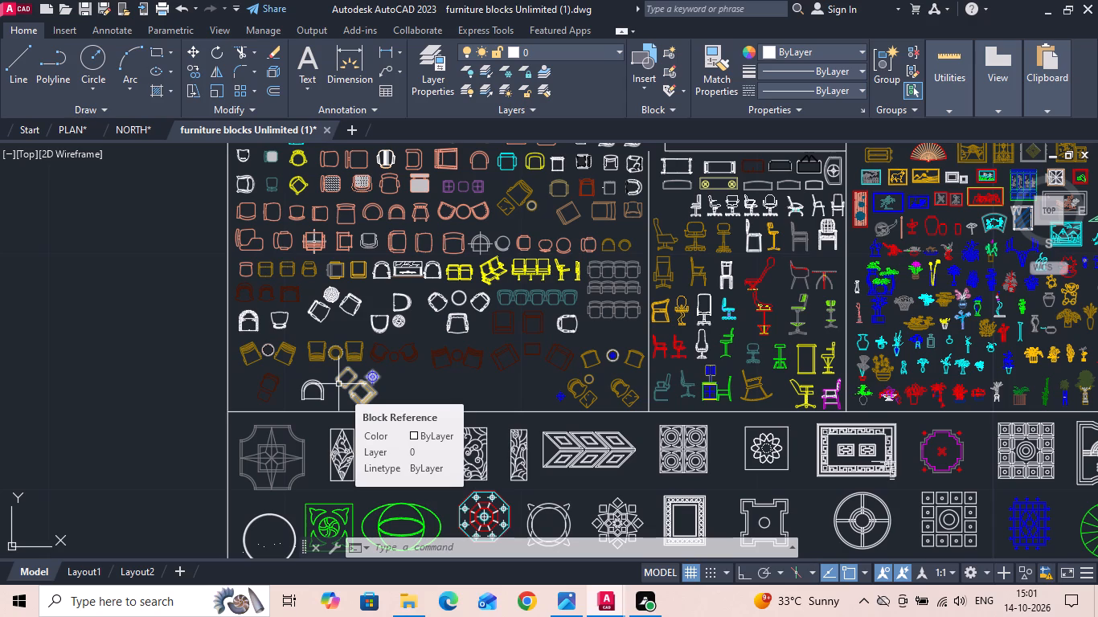
middle_drag(338, 382, 352, 367)
middle_drag(421, 348, 399, 421)
scroll(399, 421, down, 1)
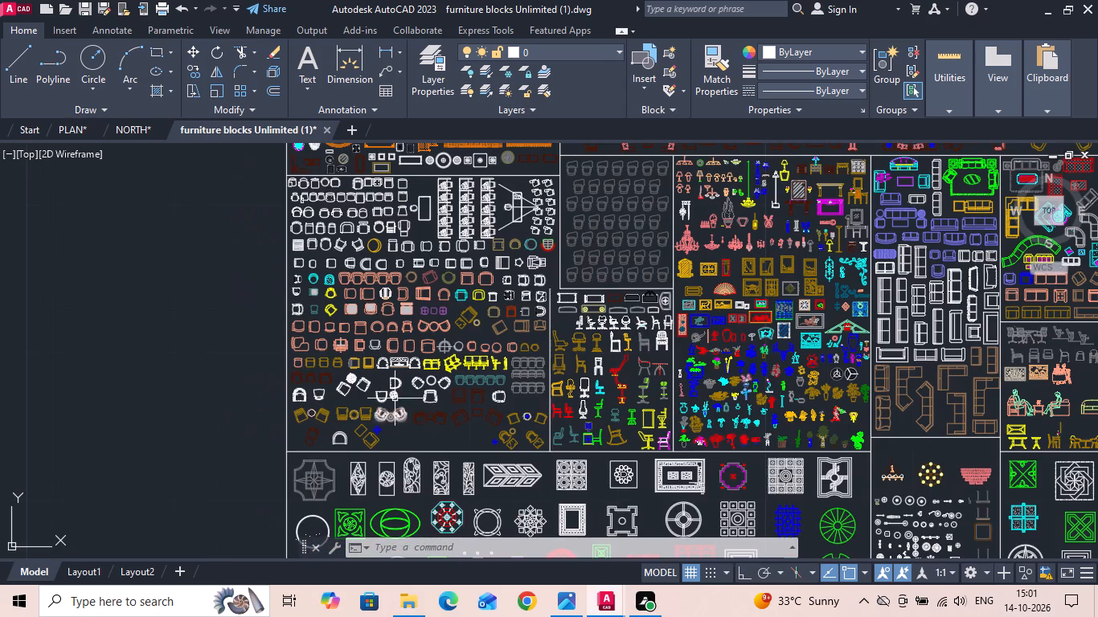
middle_drag(425, 256, 421, 383)
scroll(391, 234, up, 3)
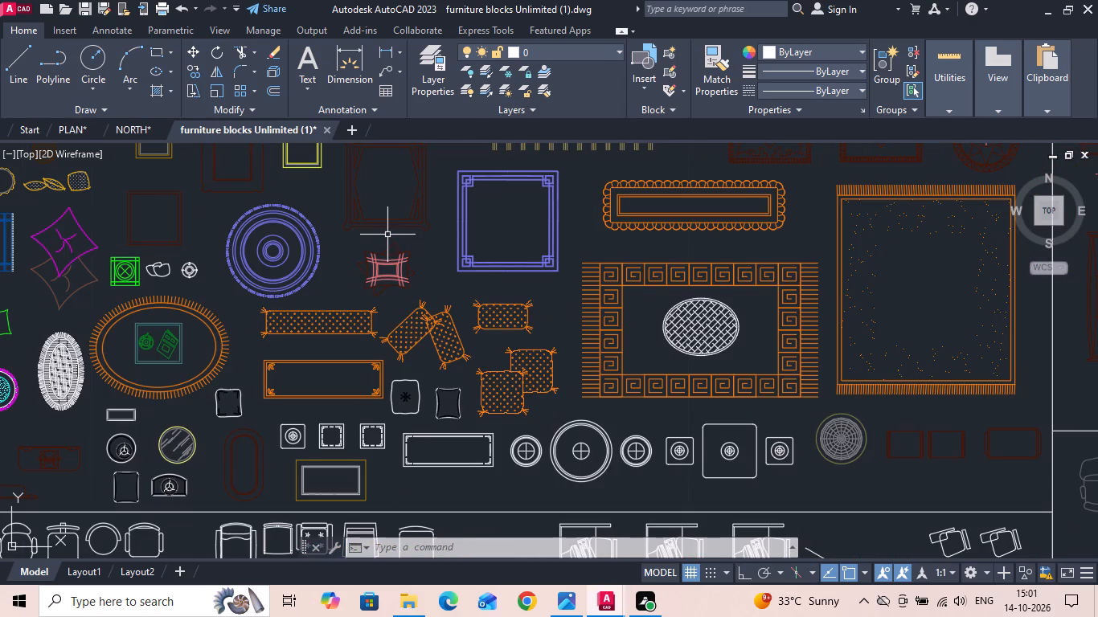
middle_drag(387, 251, 416, 402)
scroll(420, 423, down, 1)
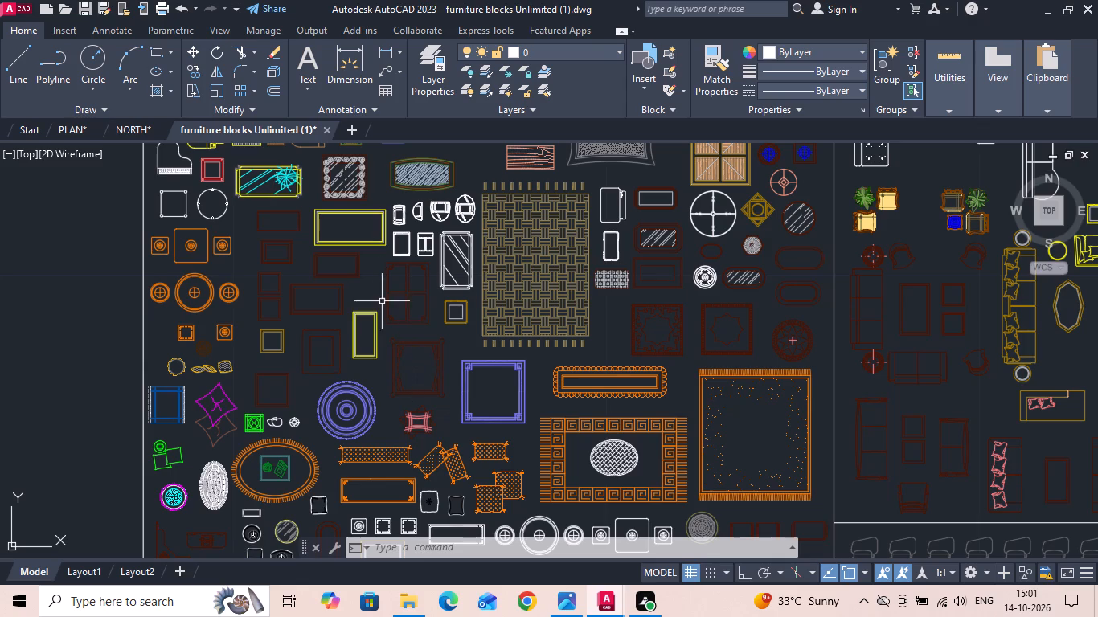
scroll(566, 260, up, 2)
scroll(522, 425, down, 1)
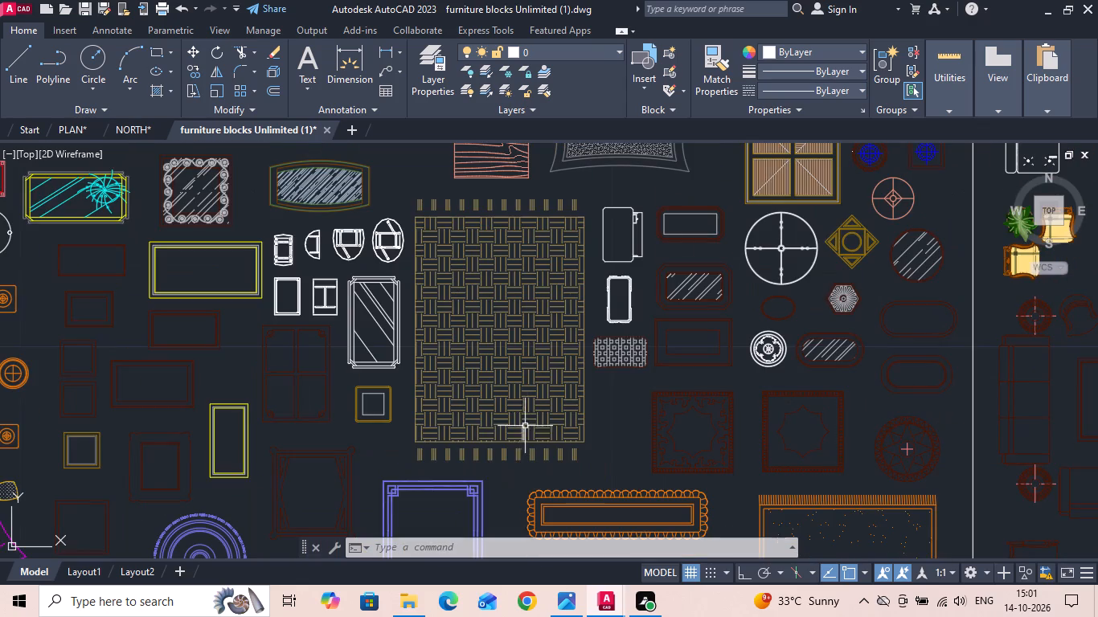
middle_drag(641, 312, 645, 402)
scroll(641, 439, down, 1)
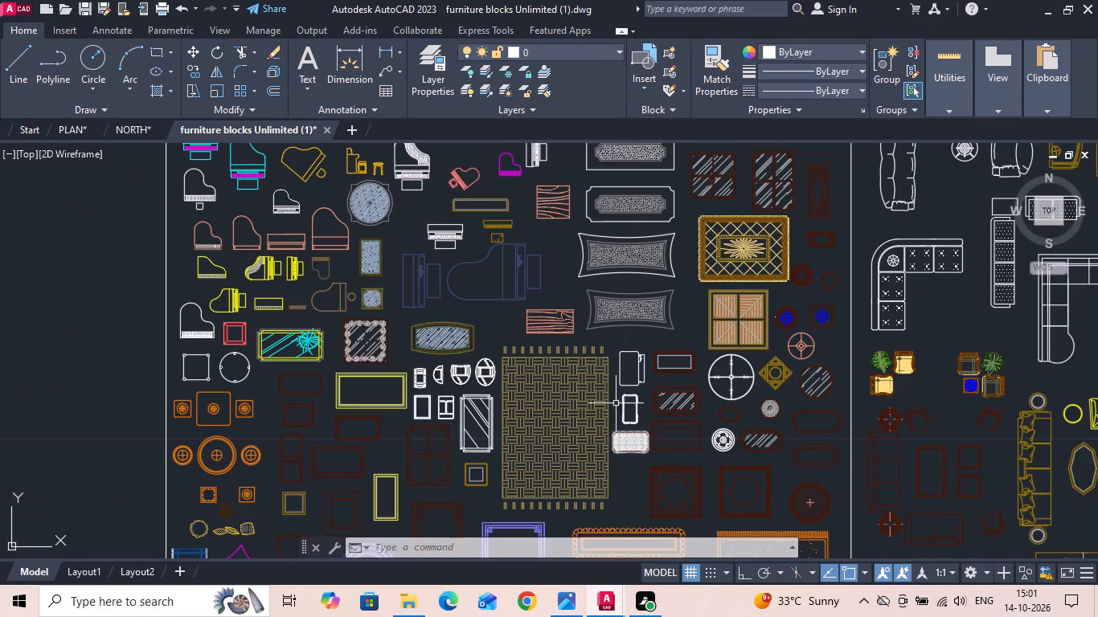
scroll(385, 397, down, 1)
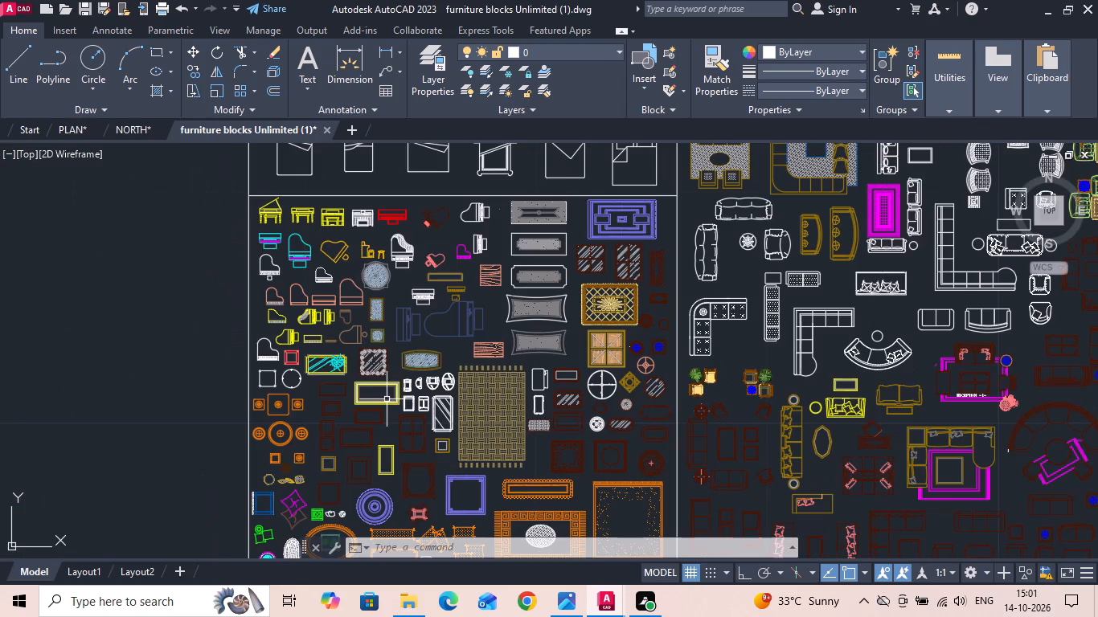
middle_drag(387, 433, 382, 304)
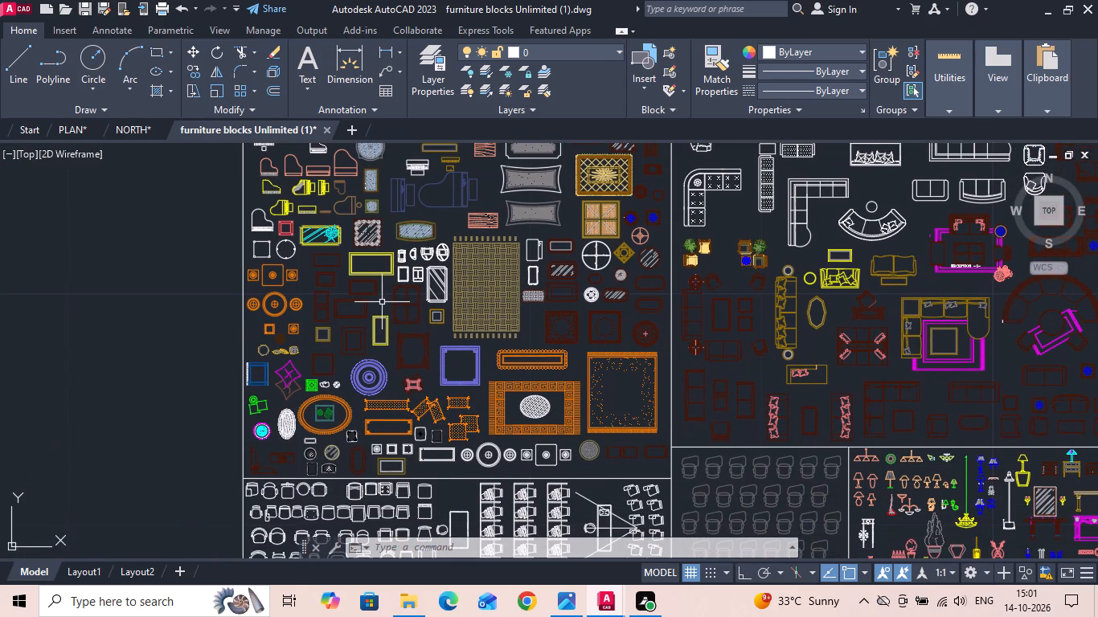
Examine the sofa set blocks and the furniture elevation and floor-pattern sections around them in the library.
scroll(347, 378, down, 3)
scroll(699, 329, up, 2)
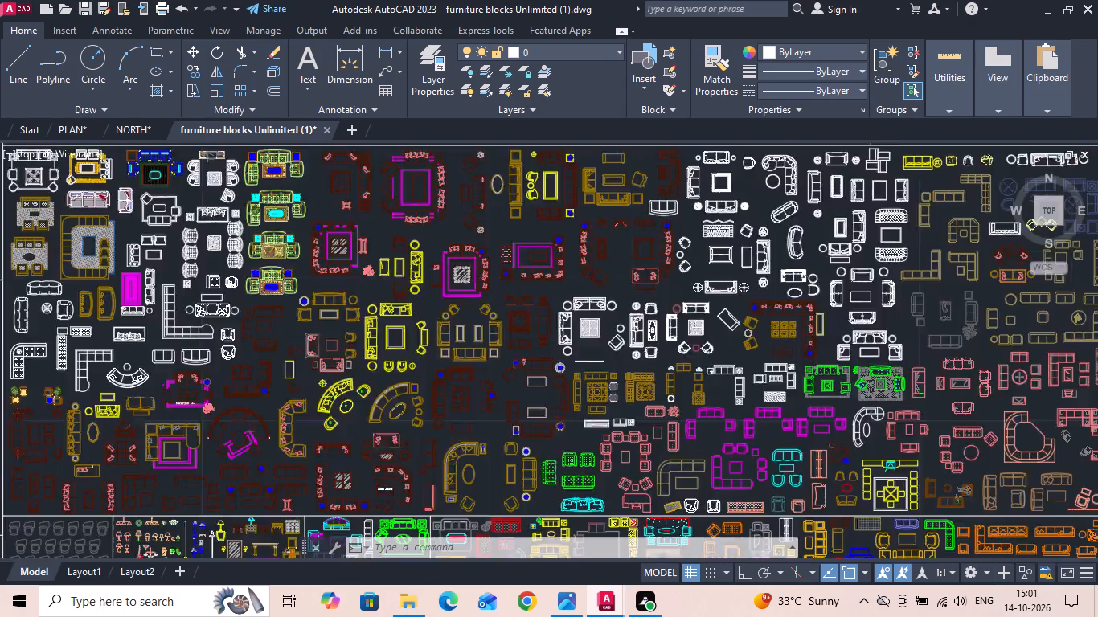
scroll(707, 326, up, 1)
scroll(478, 293, down, 2)
middle_drag(645, 368, 641, 220)
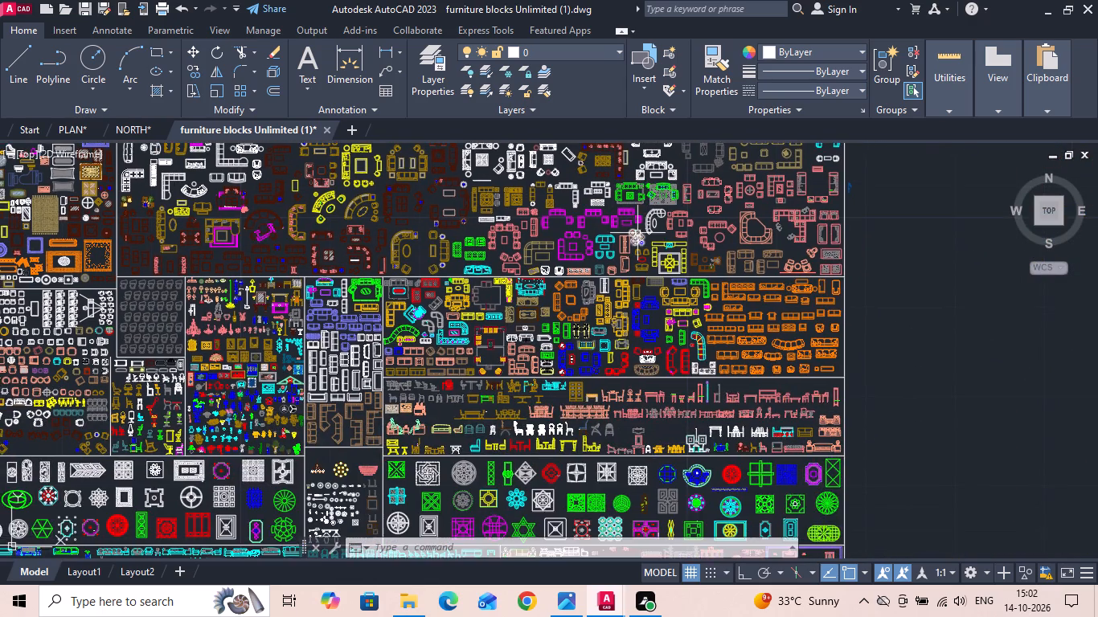
scroll(443, 329, up, 2)
scroll(440, 327, down, 2)
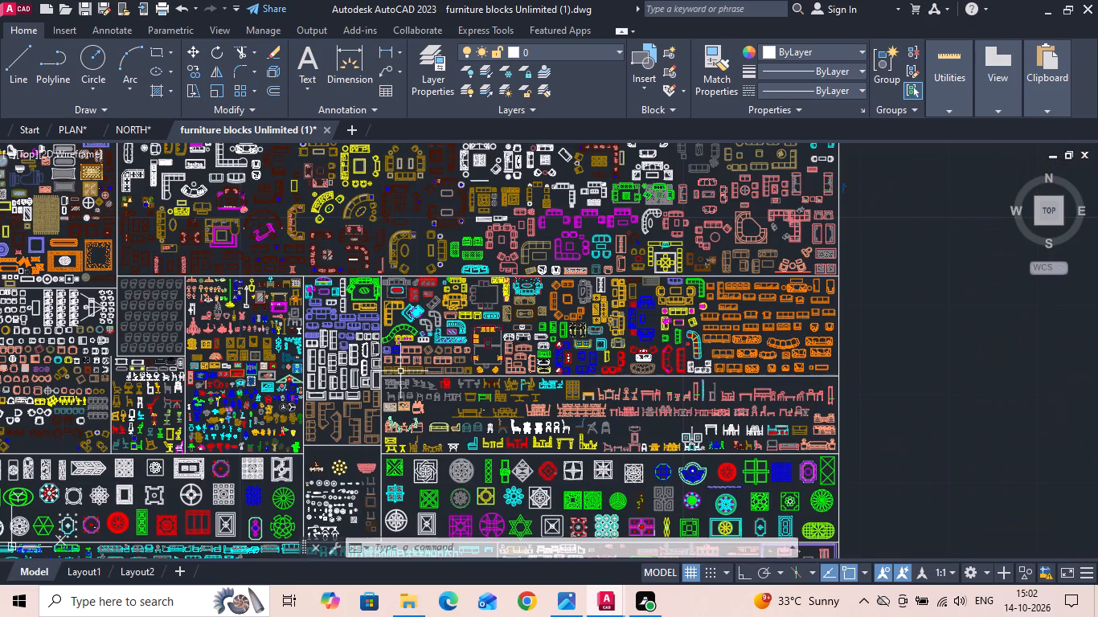
middle_drag(394, 385, 416, 276)
scroll(519, 388, up, 2)
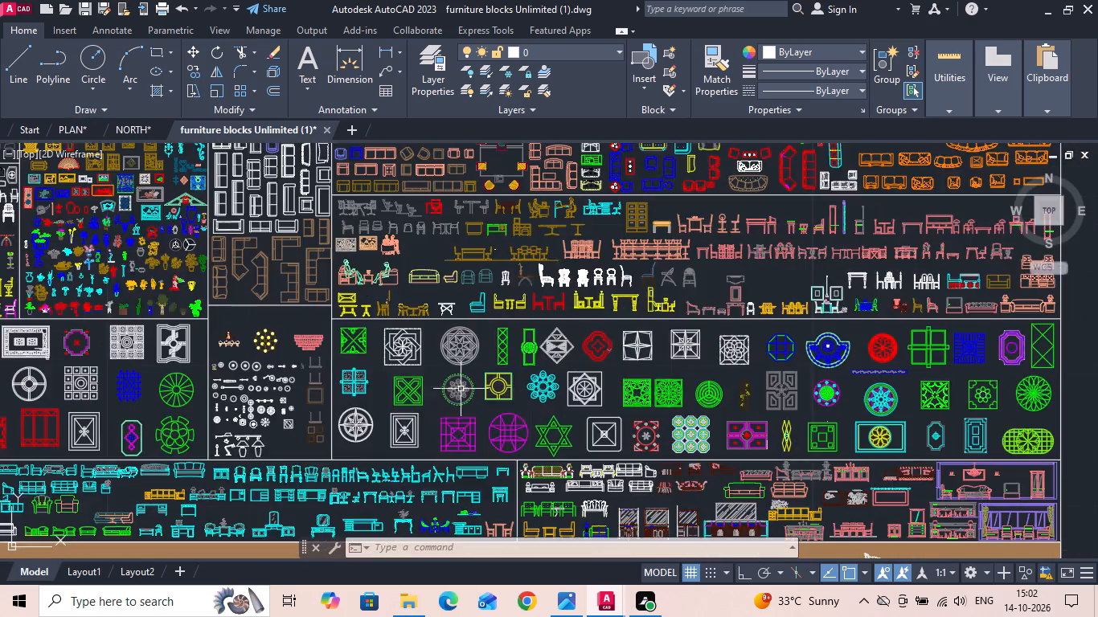
scroll(447, 389, up, 1)
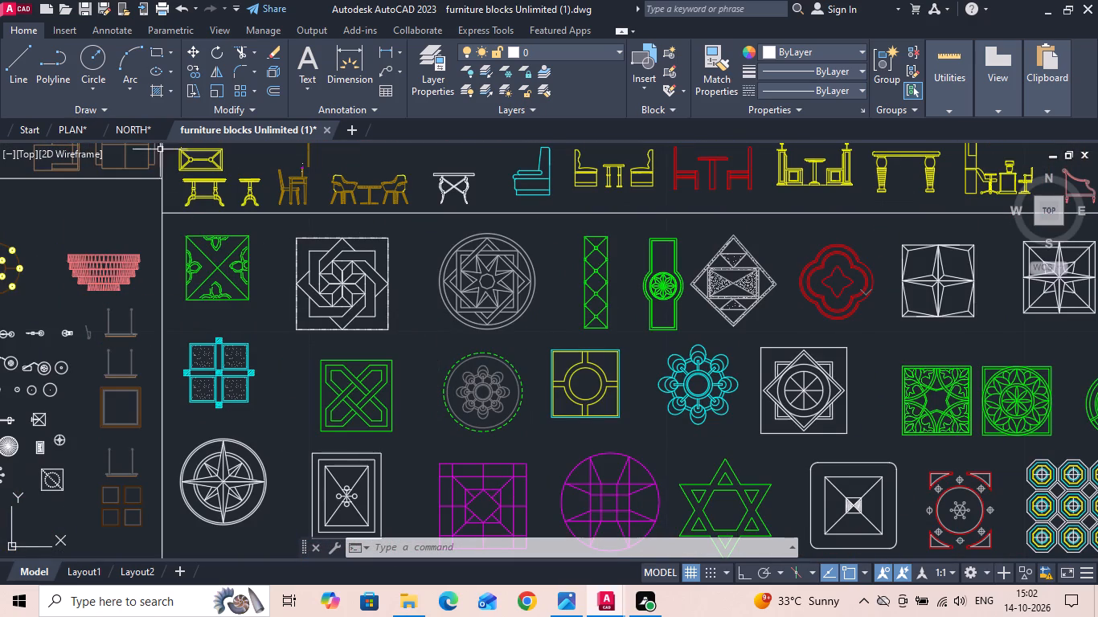
Check the reference image in PLAN.dwg and the furnished plans in NORTH.dwg for furniture blocks that suit the rooms.
click(80, 129)
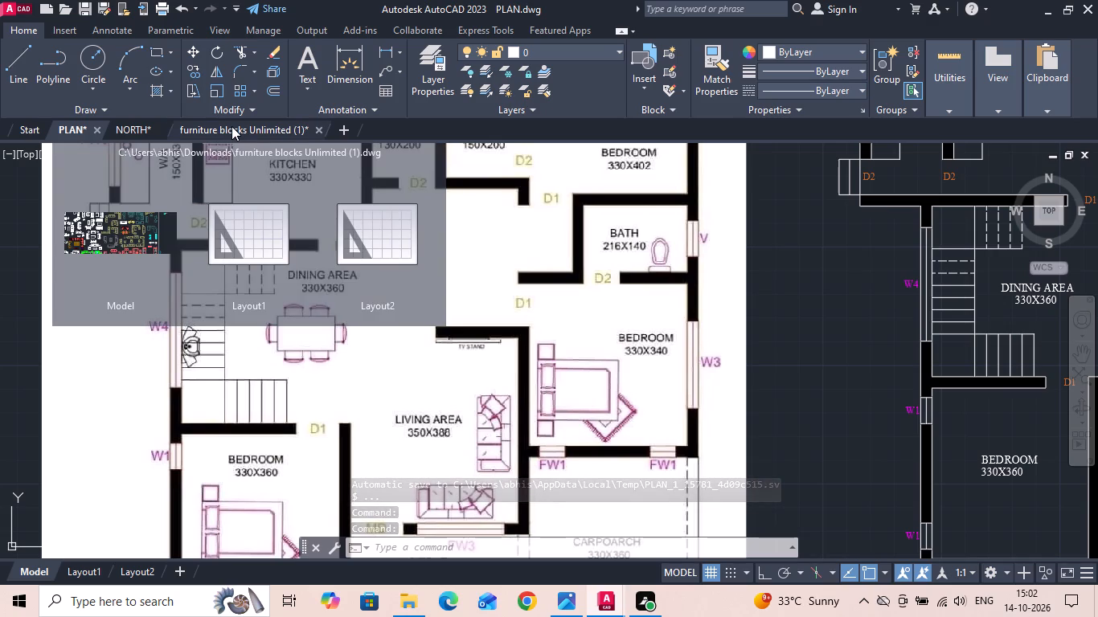
scroll(368, 315, down, 1)
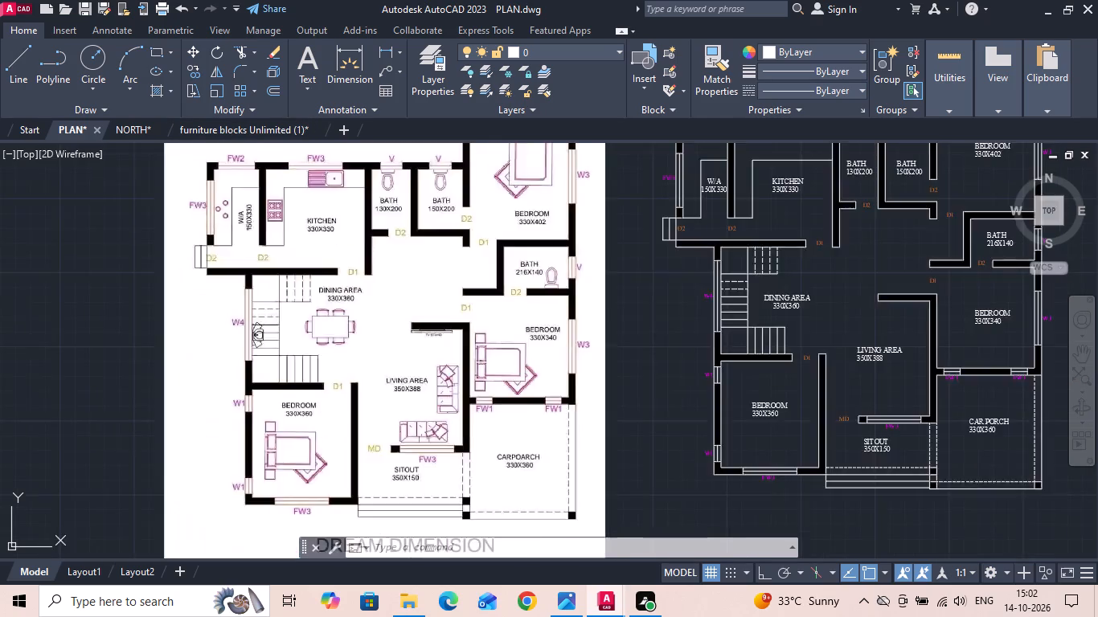
scroll(367, 322, down, 2)
scroll(538, 260, up, 3)
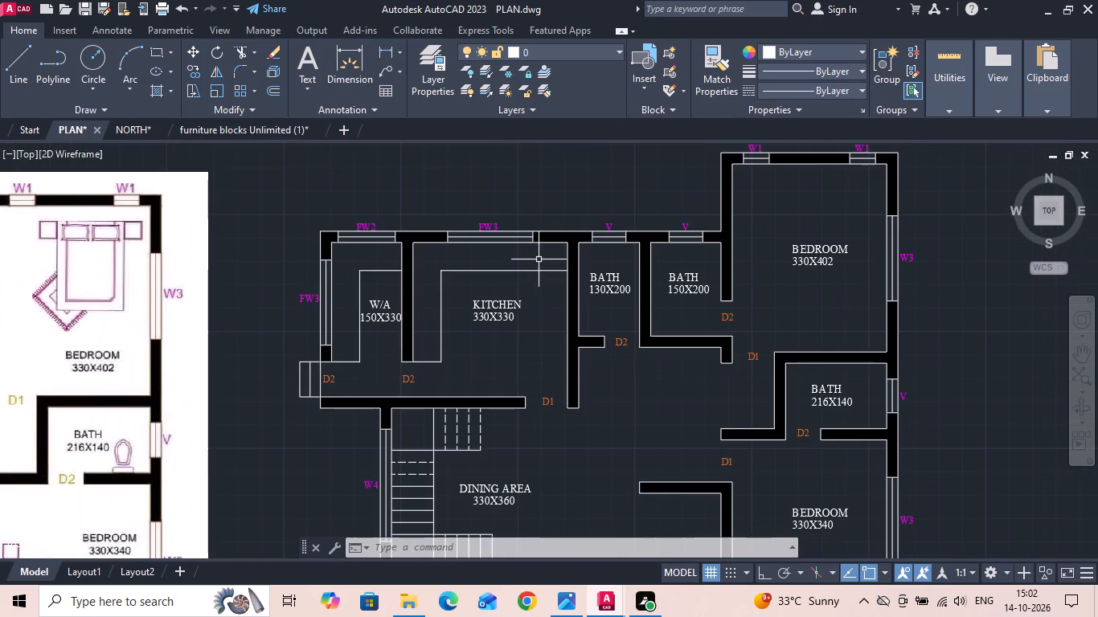
click(133, 127)
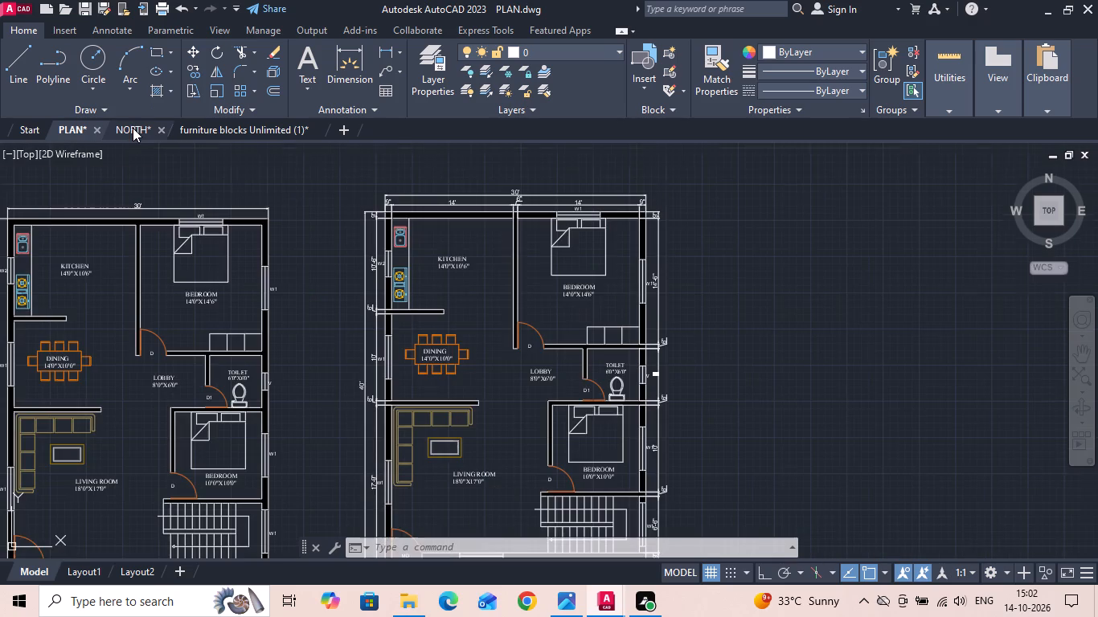
scroll(680, 298, down, 2)
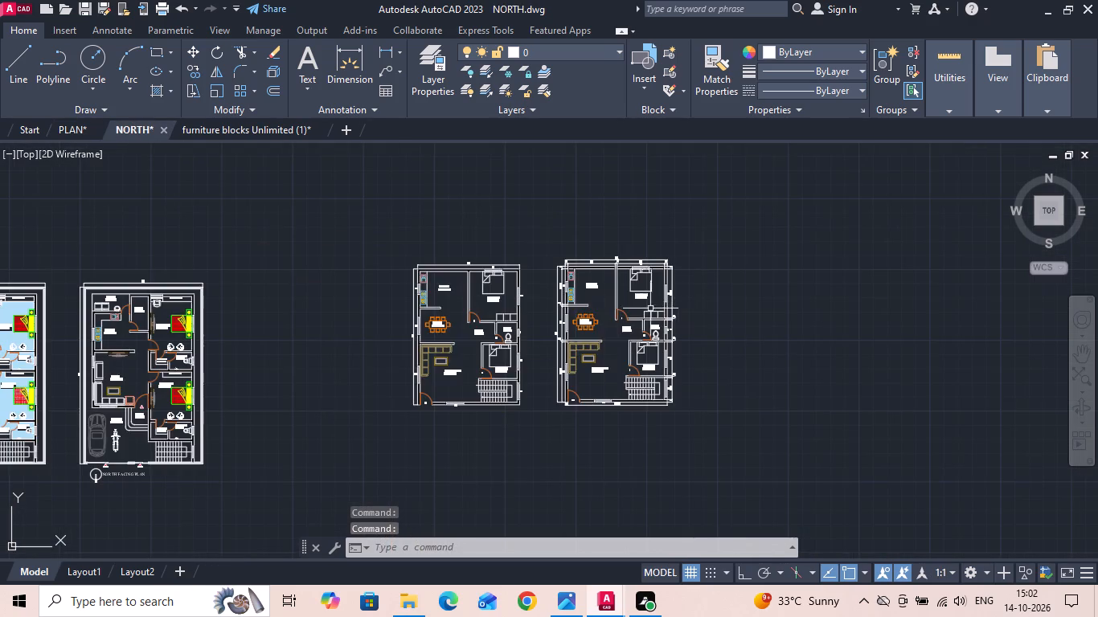
scroll(371, 360, down, 1)
scroll(84, 353, up, 3)
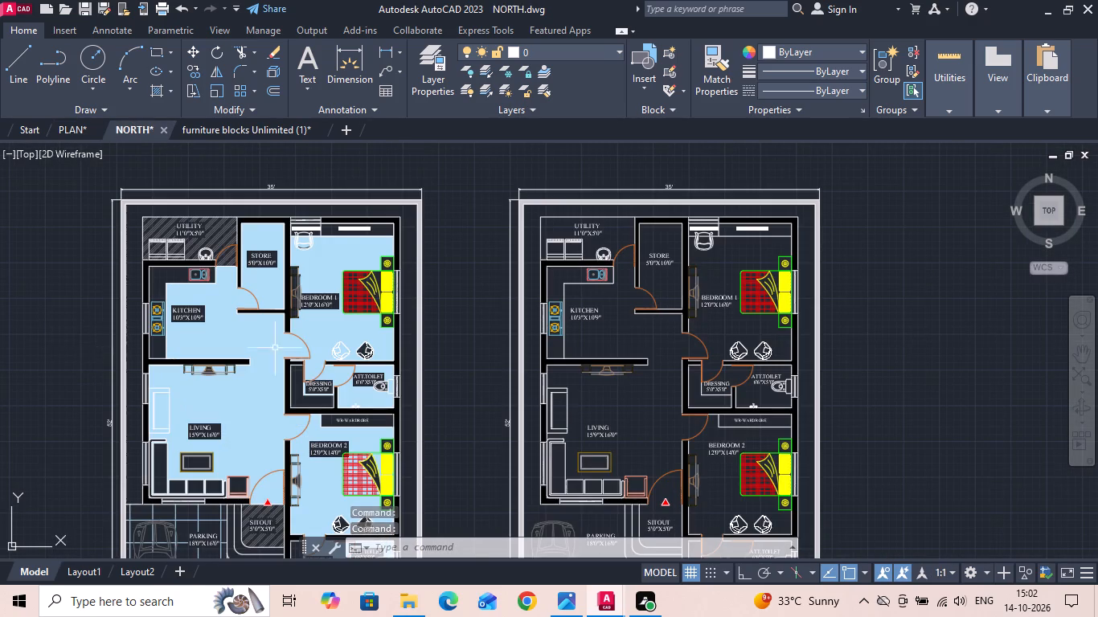
scroll(348, 362, down, 1)
Open the recent drawing 1BHK PLANS.dwg as another source of furniture blocks.
click(12, 1)
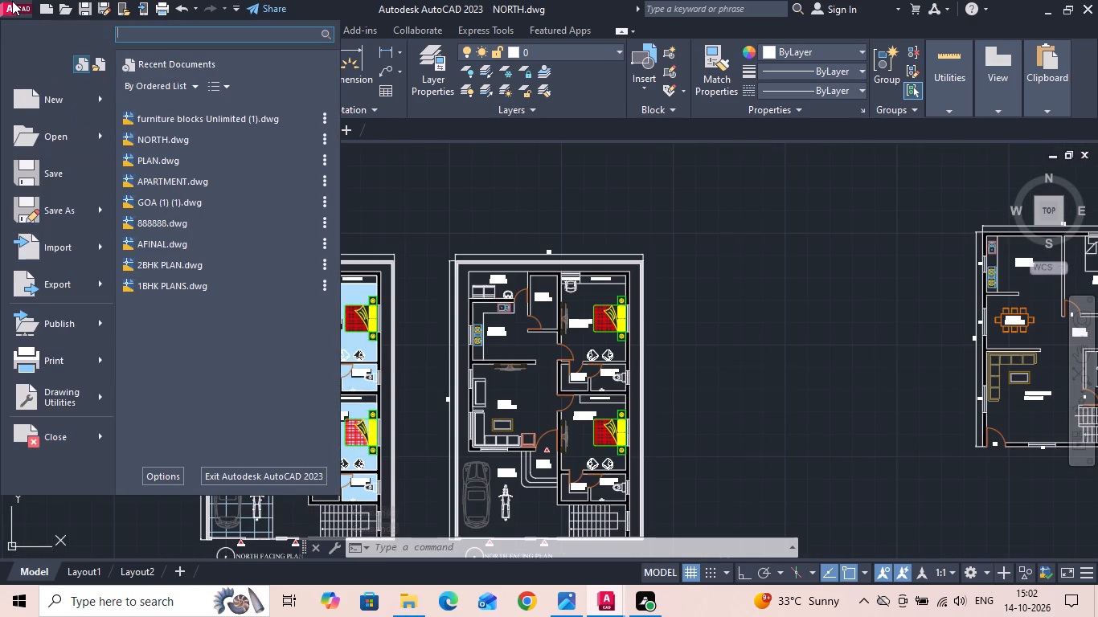
click(155, 288)
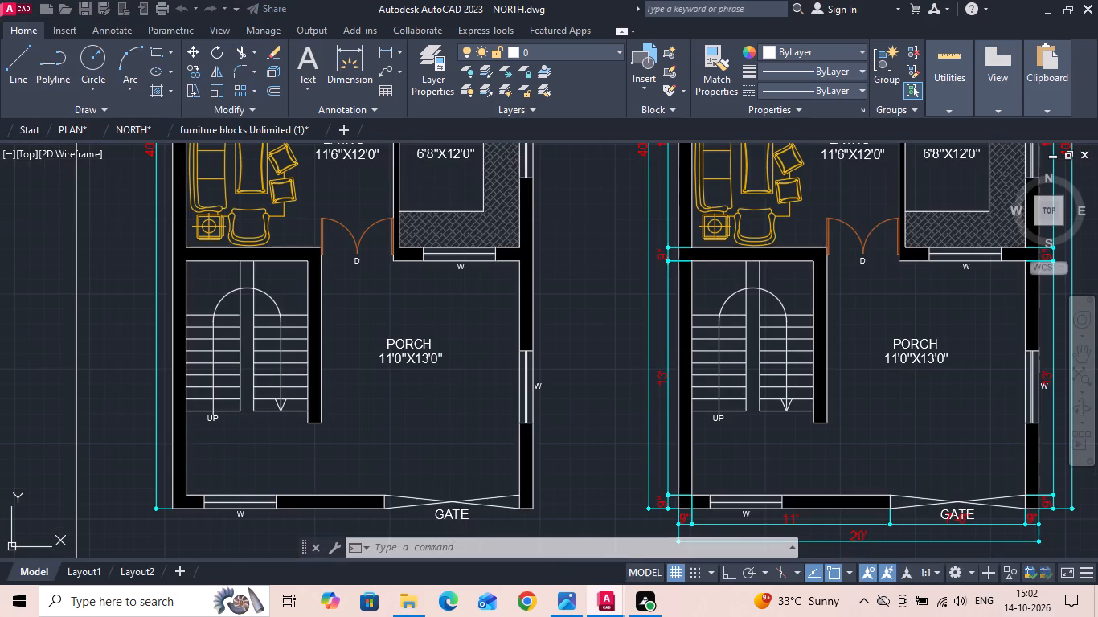
Copy the double bed block with rug from the 1BHK 4 plan into PLAN.dwg, placing it above the BEDROOM 330X402 label.
scroll(326, 391, down, 3)
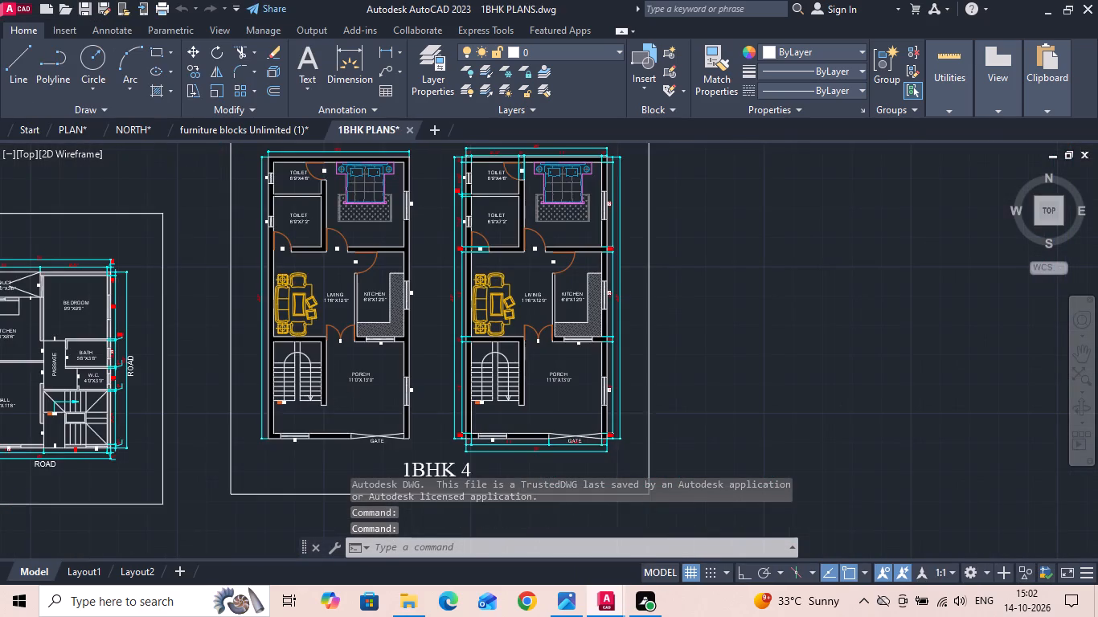
scroll(430, 341, up, 2)
click(536, 186)
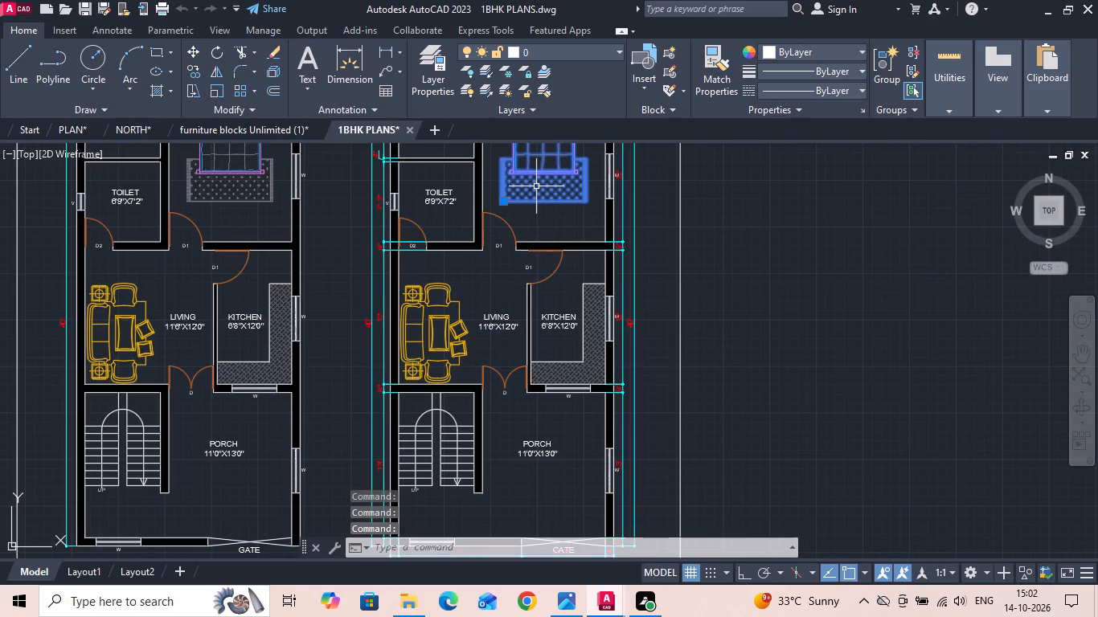
key(ctrl+c)
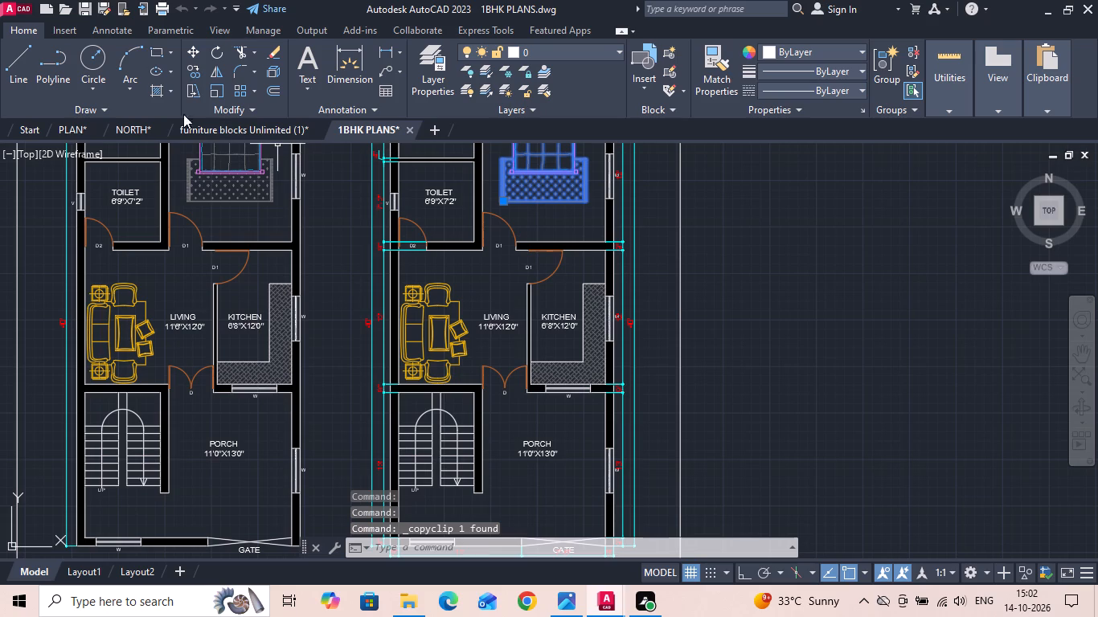
click(76, 136)
key(ctrl+v)
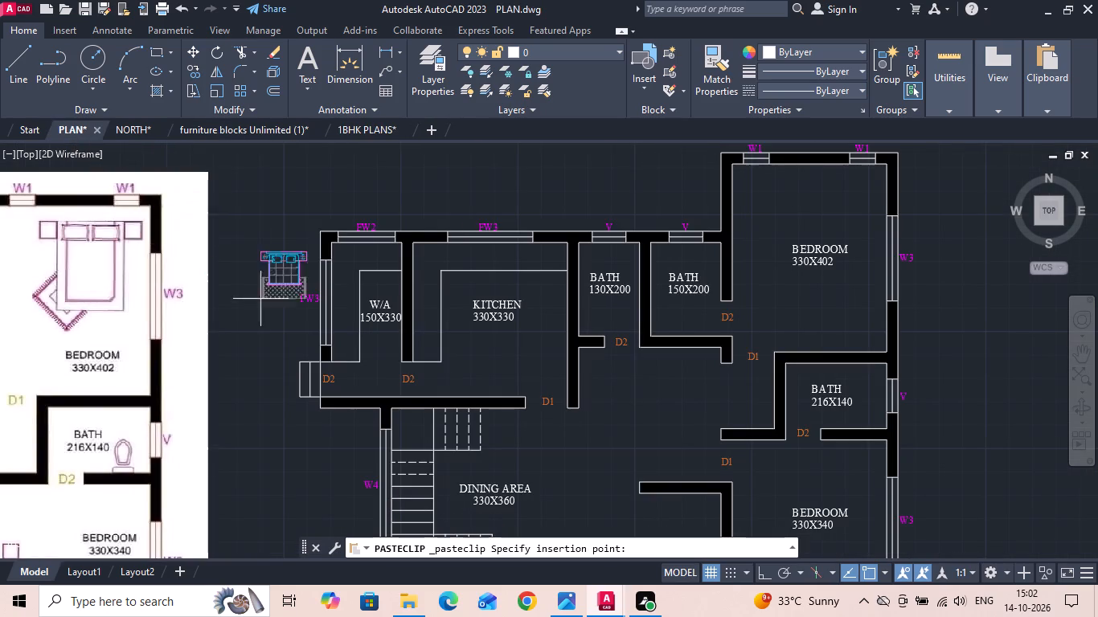
middle_drag(467, 385, 477, 300)
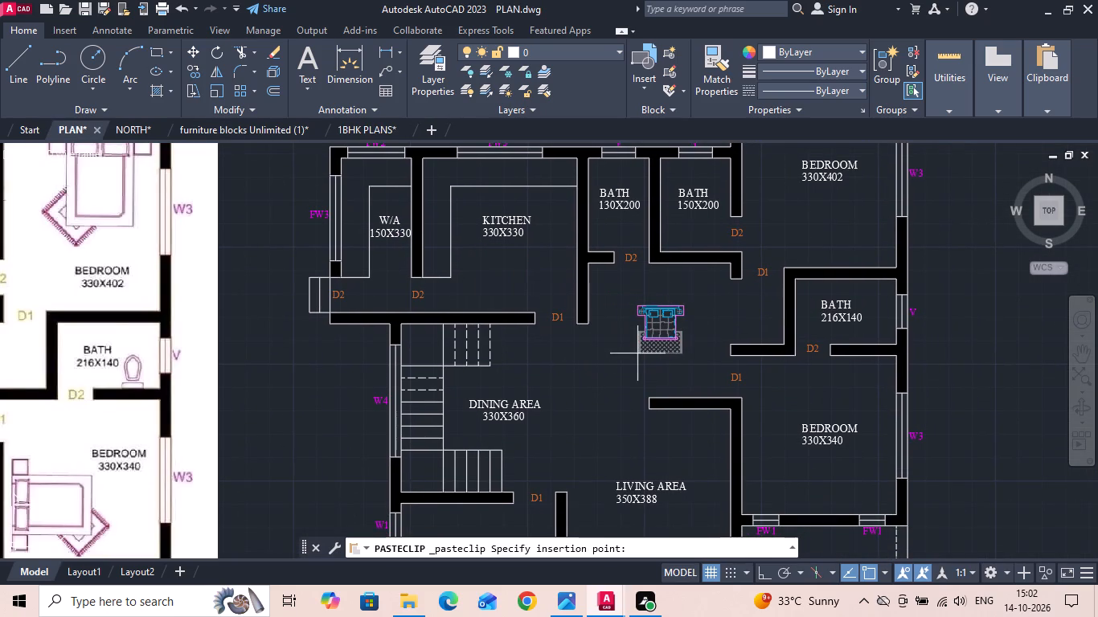
scroll(686, 424, down, 1)
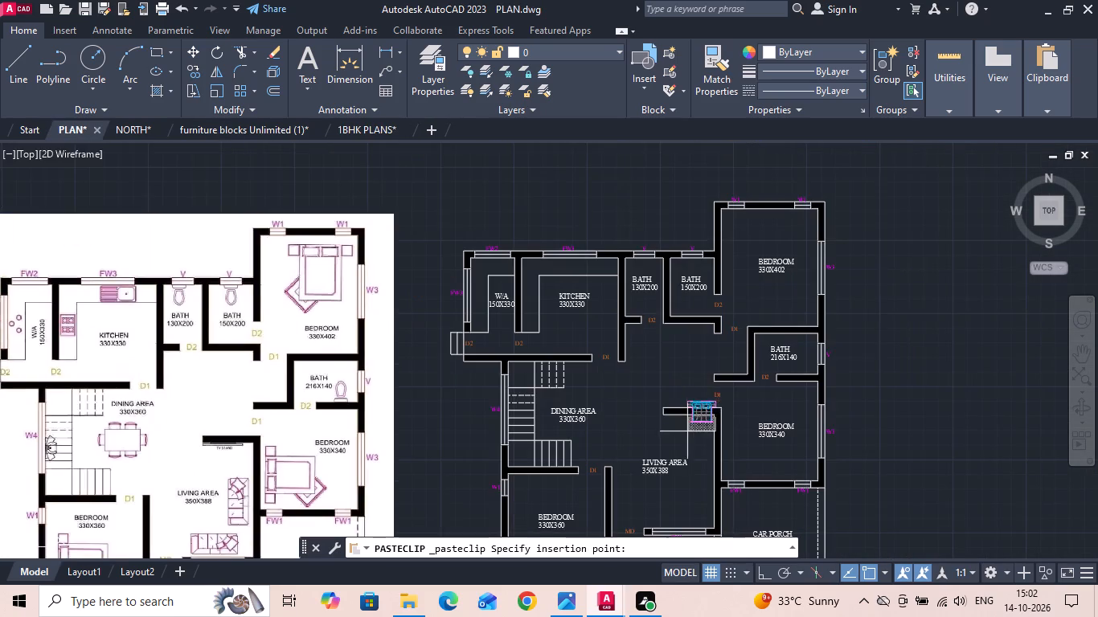
scroll(766, 248, up, 1)
click(765, 247)
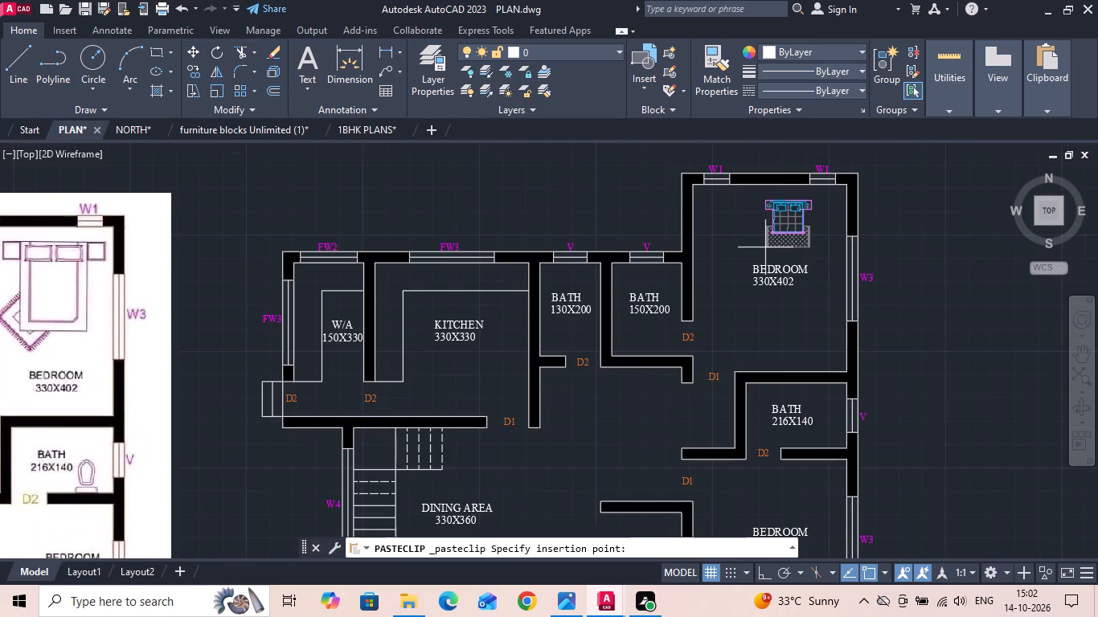
key(Escape)
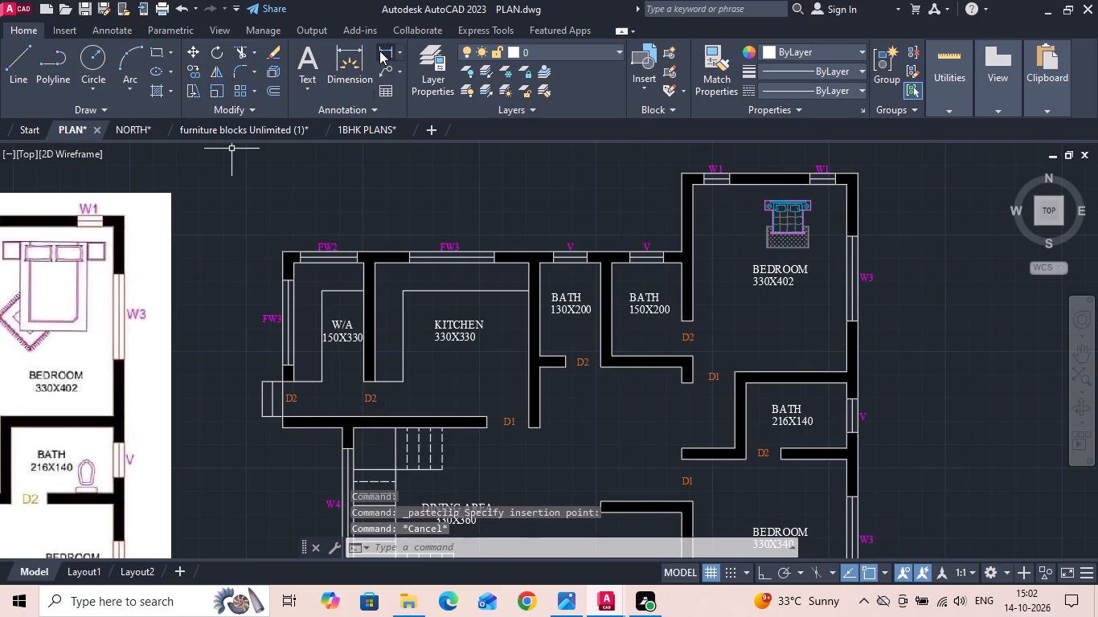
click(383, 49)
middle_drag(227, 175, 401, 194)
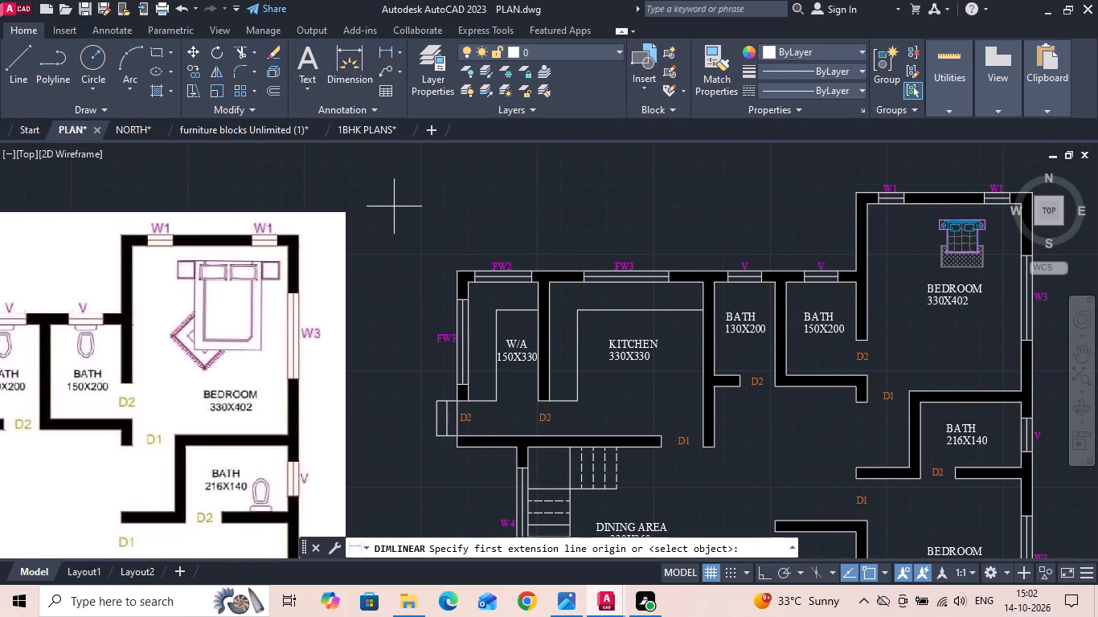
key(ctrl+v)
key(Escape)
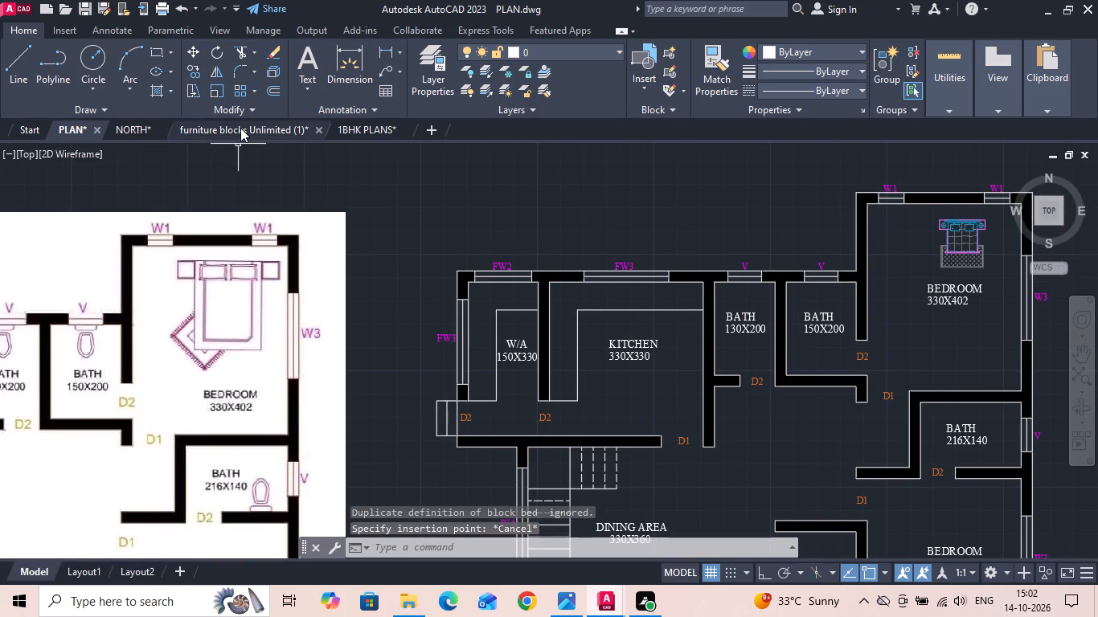
Locate the bed plan blocks in the furniture library and compare them with the reference bedroom in PLAN.dwg.
click(240, 128)
scroll(457, 315, down, 2)
scroll(365, 366, down, 1)
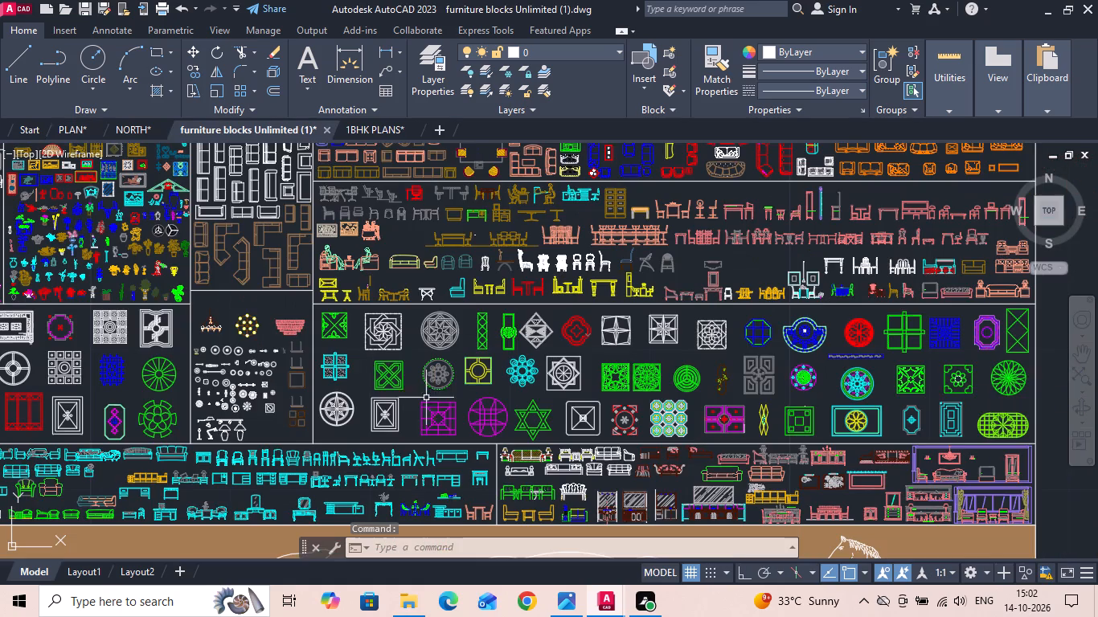
middle_drag(141, 323, 559, 309)
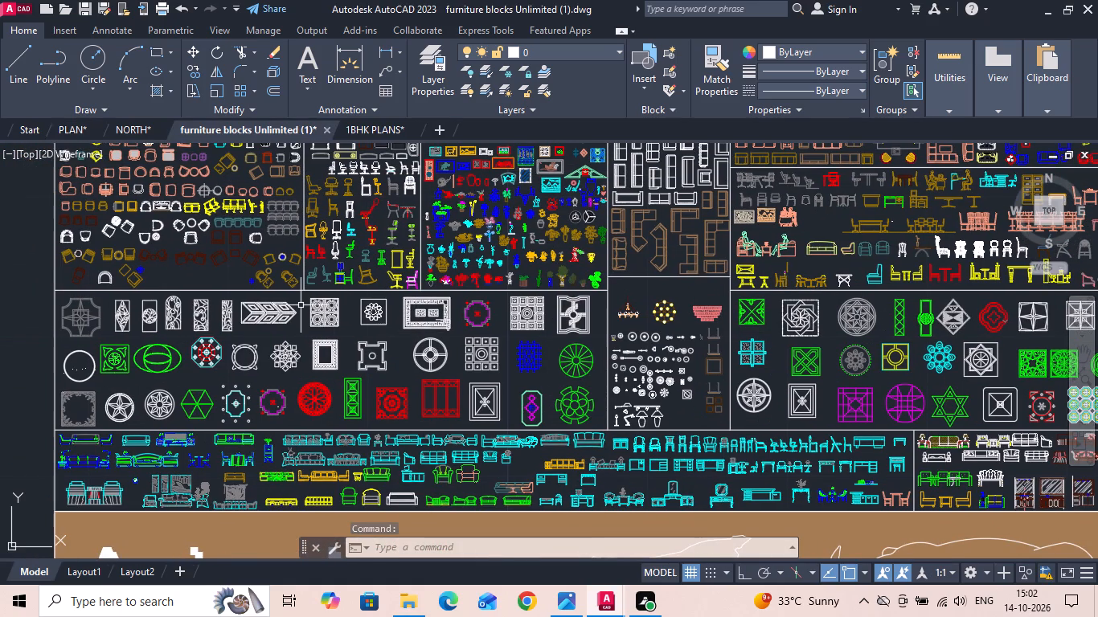
scroll(243, 279, up, 2)
middle_drag(159, 288, 248, 418)
scroll(257, 427, down, 3)
scroll(193, 299, up, 2)
middle_drag(232, 317, 346, 479)
middle_drag(350, 297, 399, 480)
middle_drag(399, 320, 410, 455)
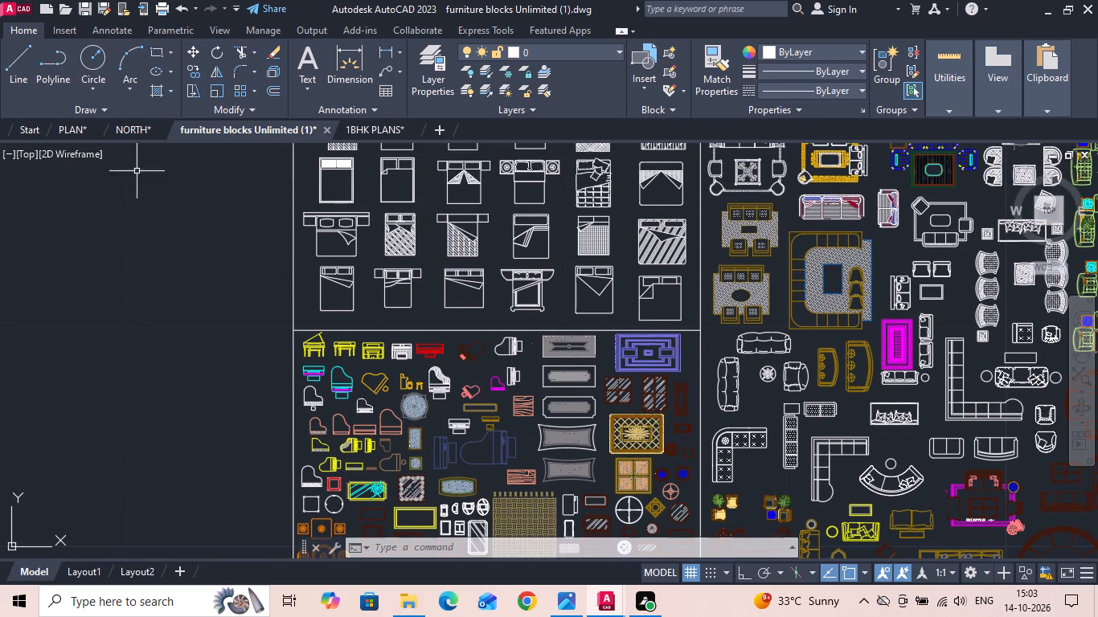
click(76, 131)
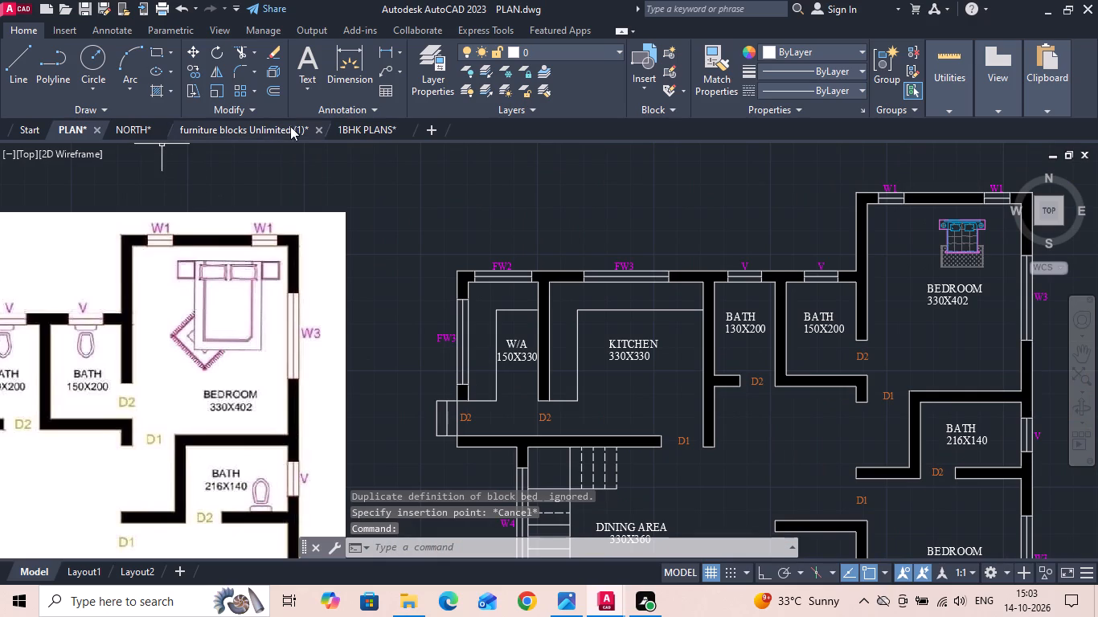
click(262, 126)
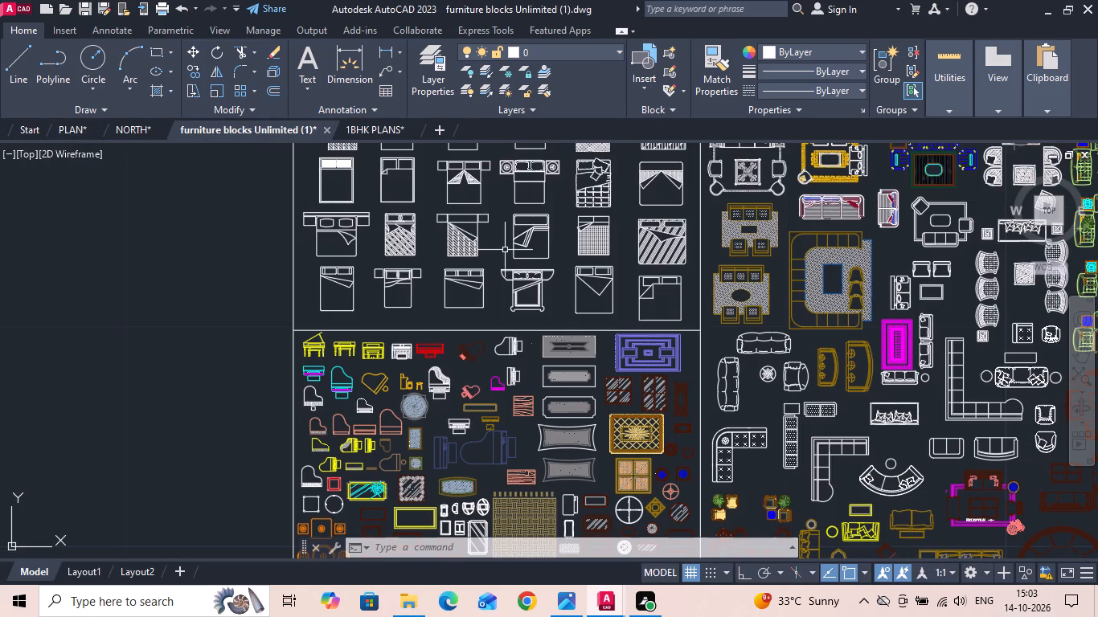
Examine the white, purple and orange bed blocks in the library for one matching the reference double bed with side tables.
scroll(494, 253, up, 1)
middle_drag(492, 255, 497, 452)
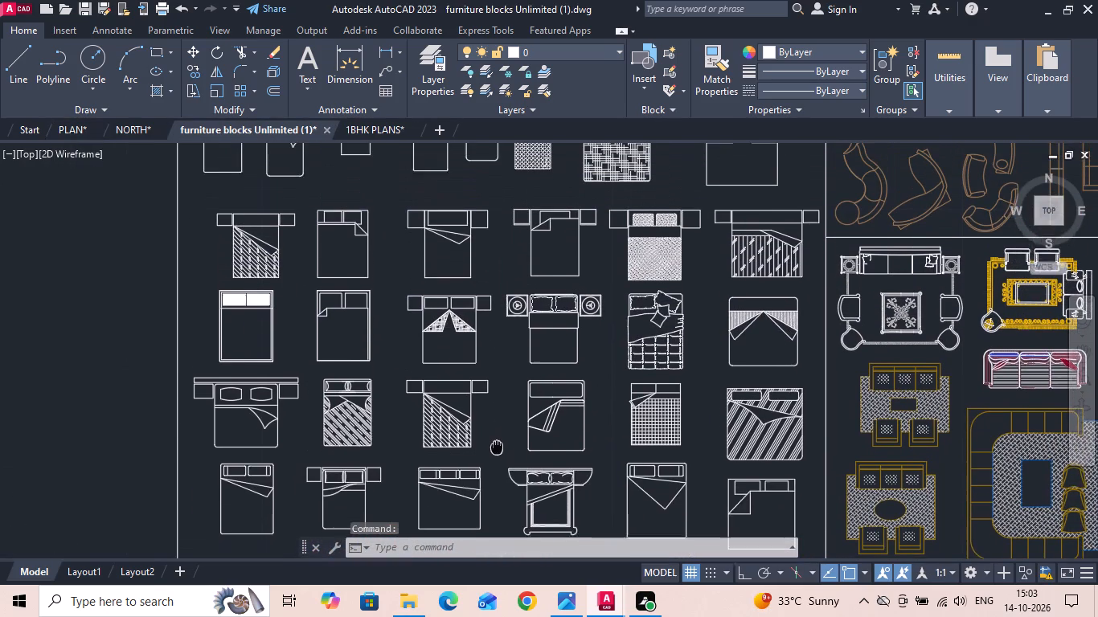
middle_drag(497, 452, 497, 452)
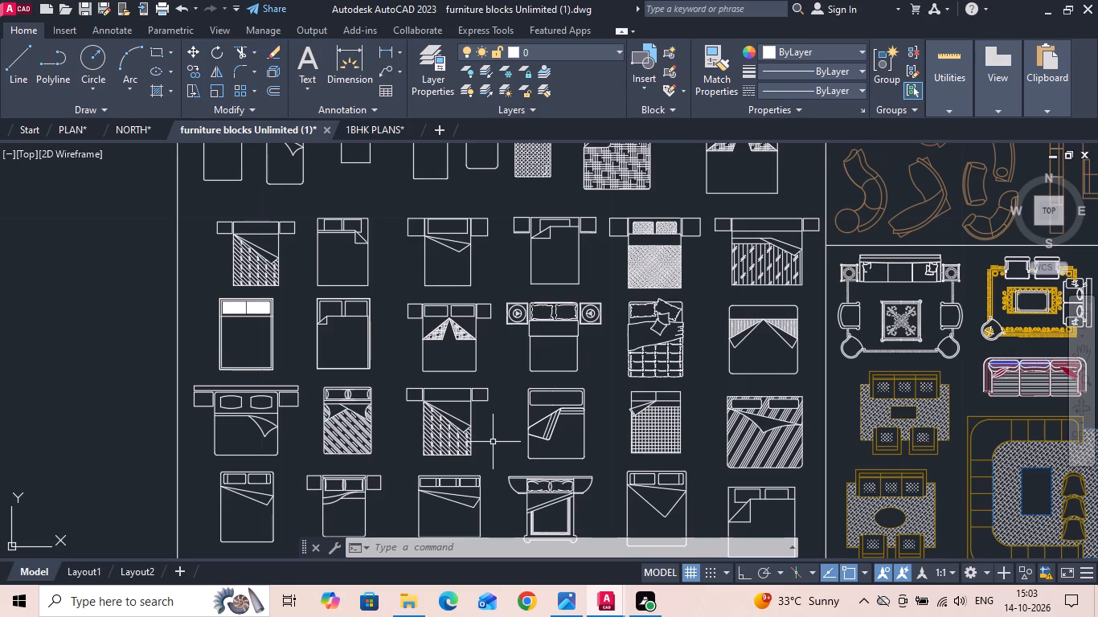
middle_drag(507, 383, 511, 540)
middle_drag(457, 353, 461, 517)
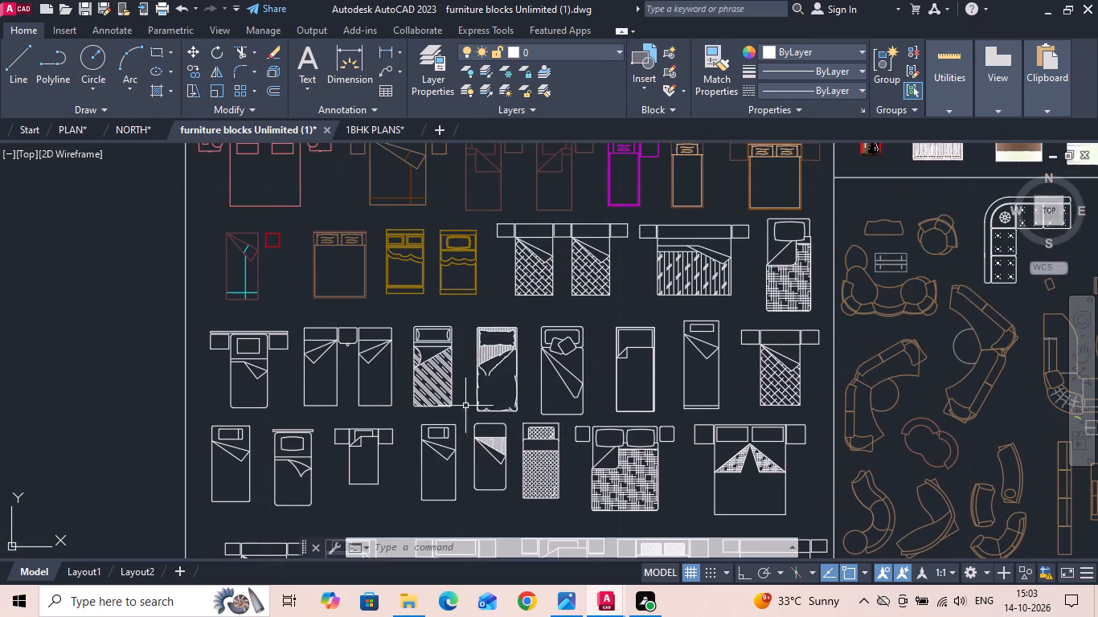
middle_drag(468, 333, 461, 468)
middle_drag(465, 345, 465, 463)
middle_drag(553, 337, 553, 462)
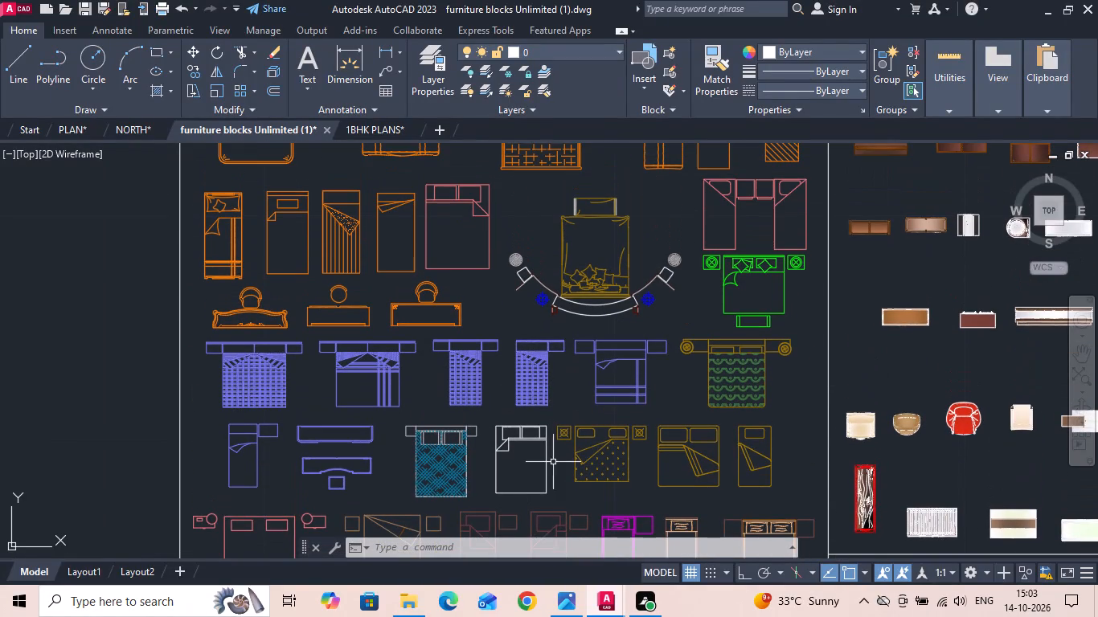
middle_drag(482, 379, 484, 501)
middle_drag(406, 308, 416, 442)
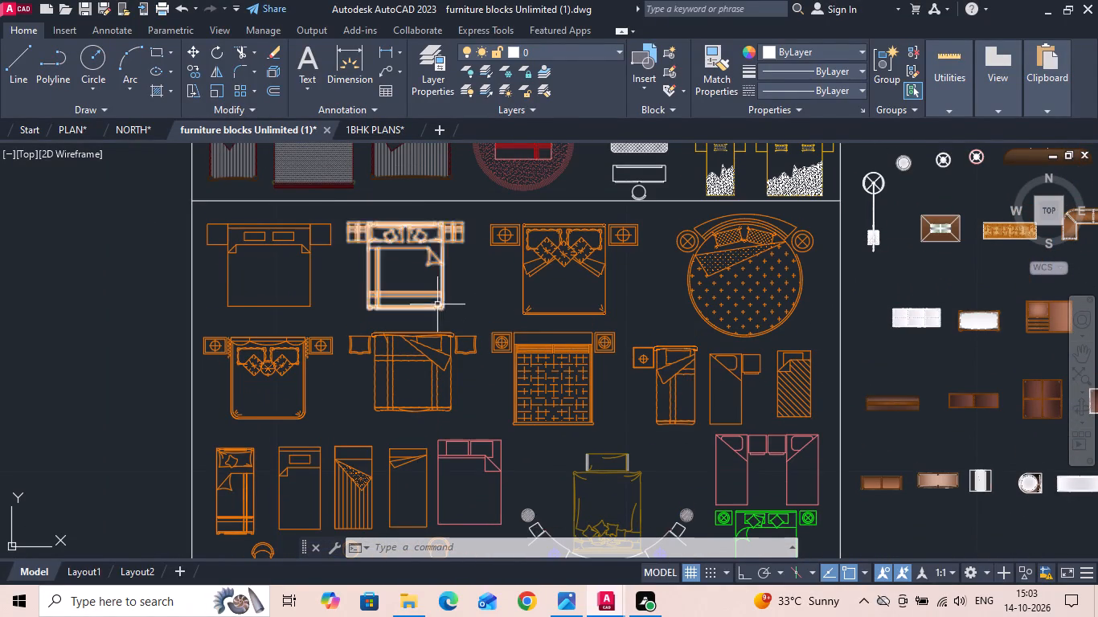
Examine the remaining rows of bed plan blocks in the furniture library for a match to the reference double bed.
click(437, 304)
middle_drag(416, 284, 404, 452)
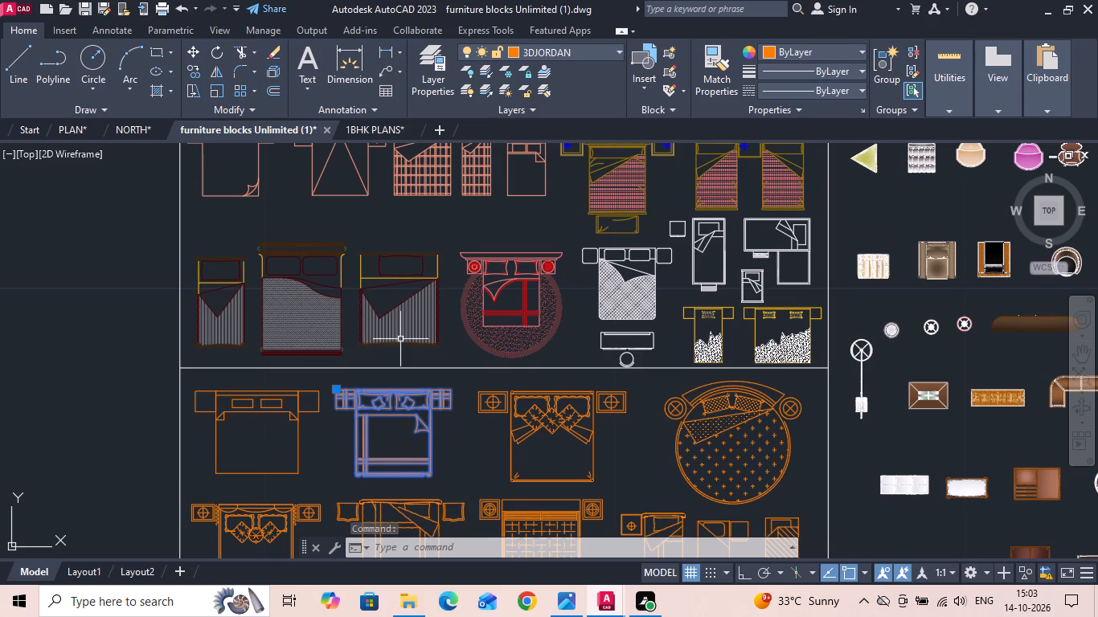
middle_drag(408, 333, 389, 471)
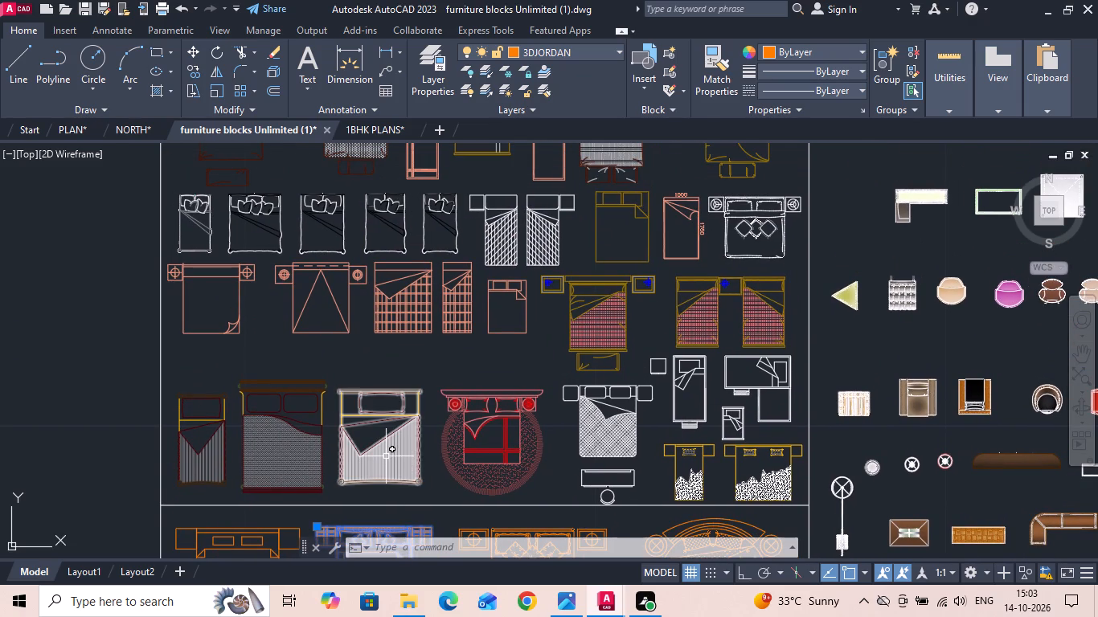
middle_drag(510, 362, 510, 492)
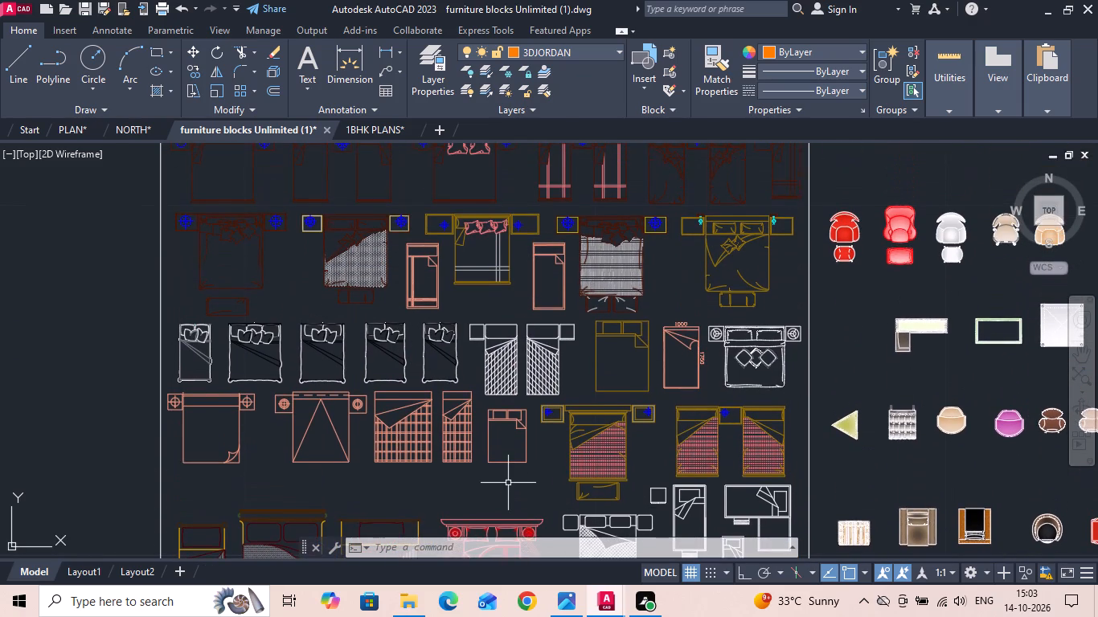
scroll(444, 421, down, 1)
middle_drag(521, 227, 499, 349)
scroll(443, 368, up, 2)
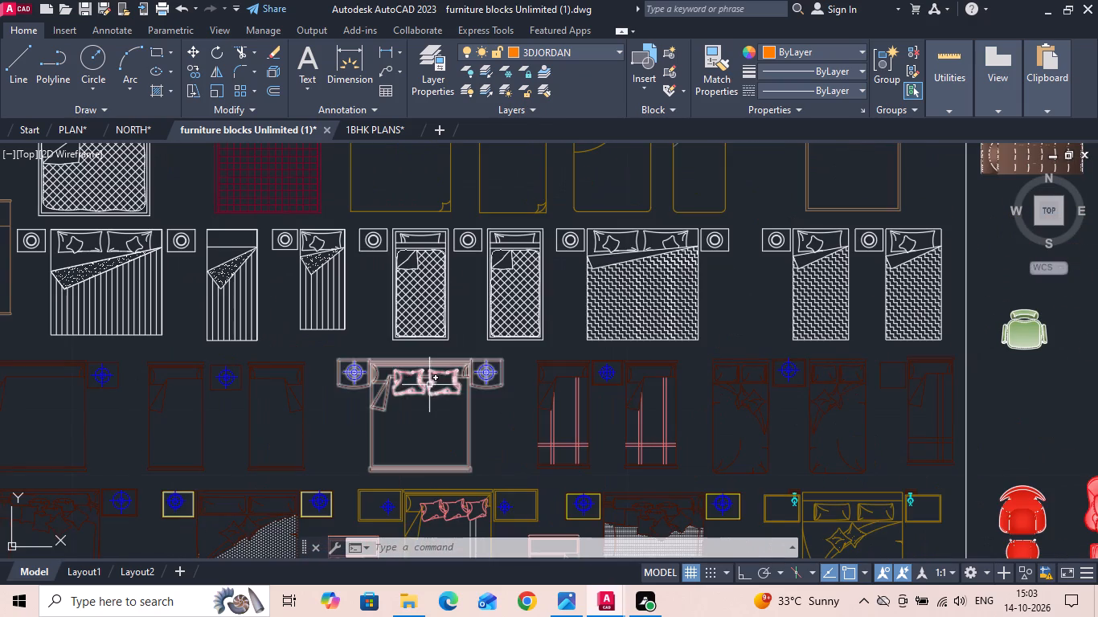
scroll(432, 446, down, 1)
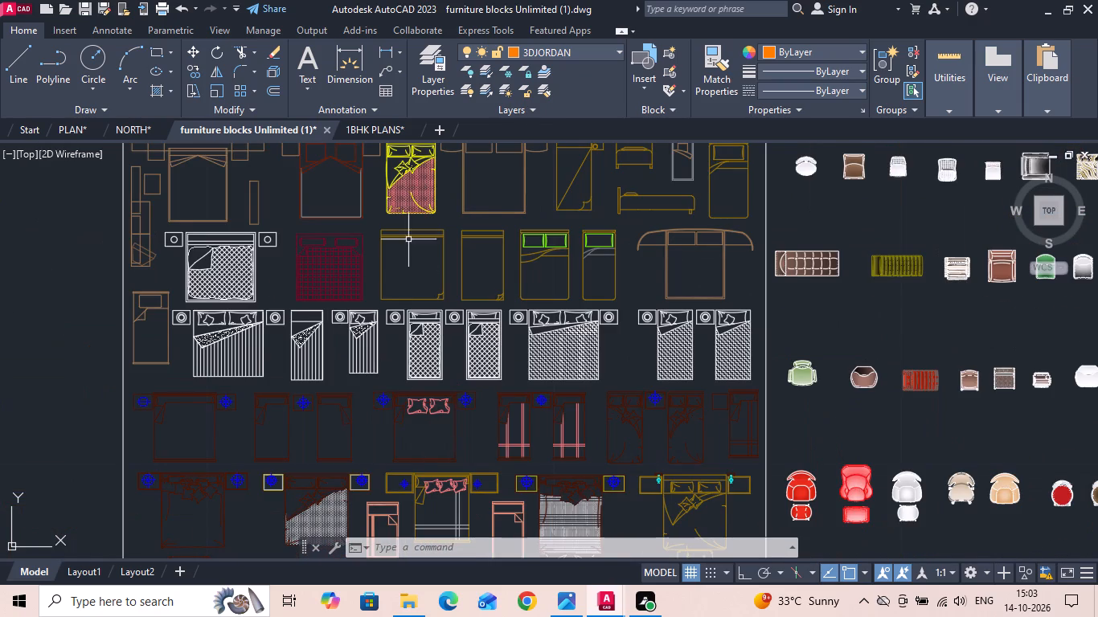
middle_drag(413, 270, 413, 454)
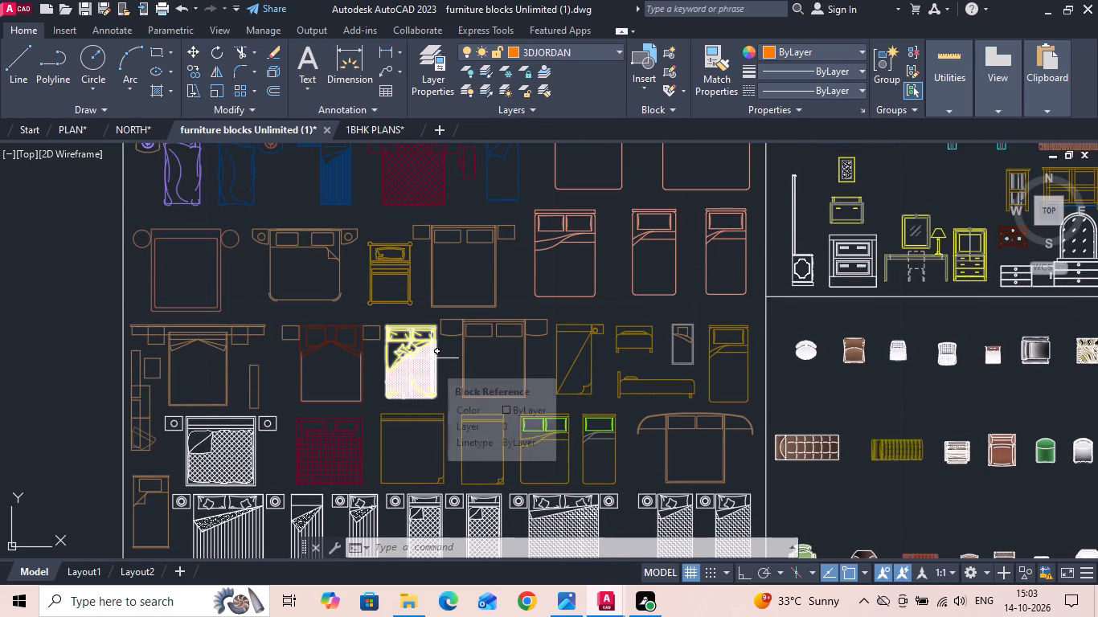
middle_drag(431, 276, 440, 358)
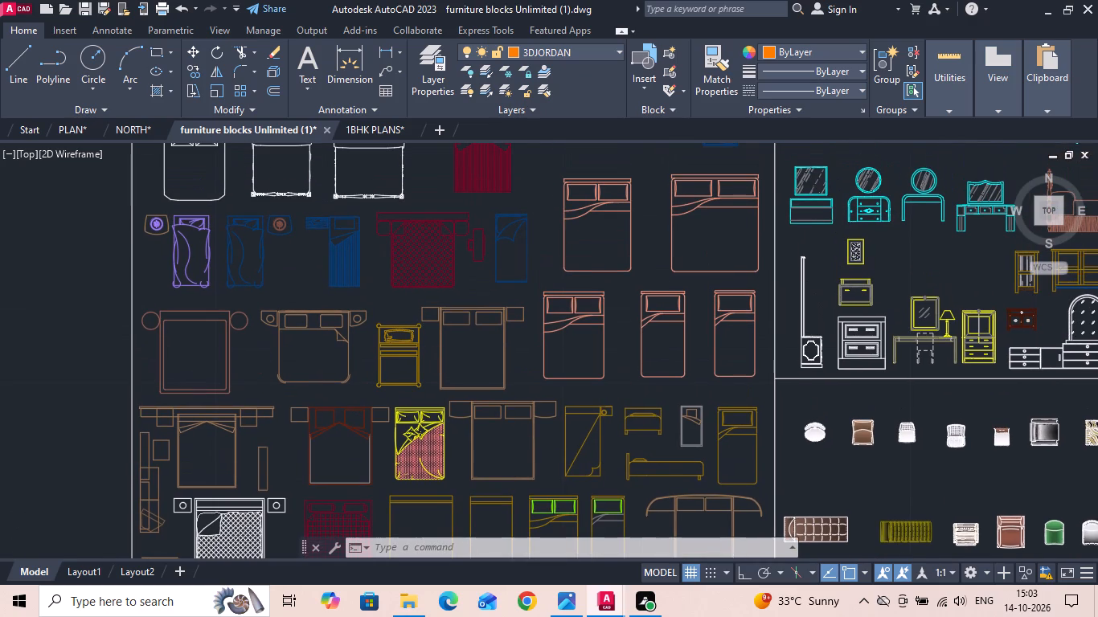
scroll(440, 396, down, 1)
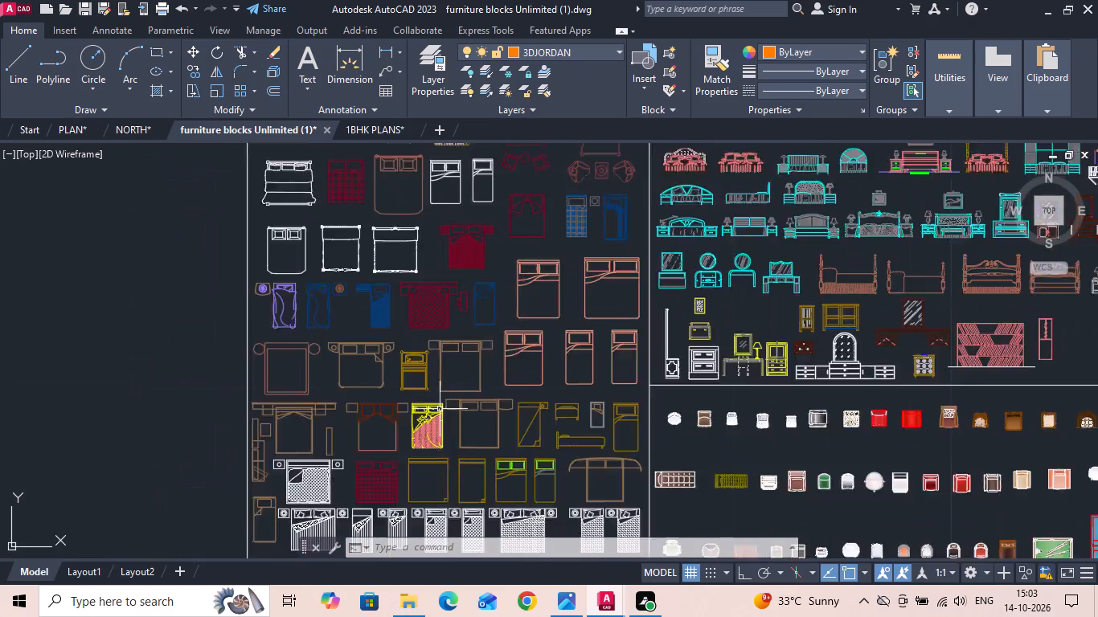
scroll(440, 411, down, 1)
scroll(415, 205, up, 1)
middle_drag(416, 225, 385, 409)
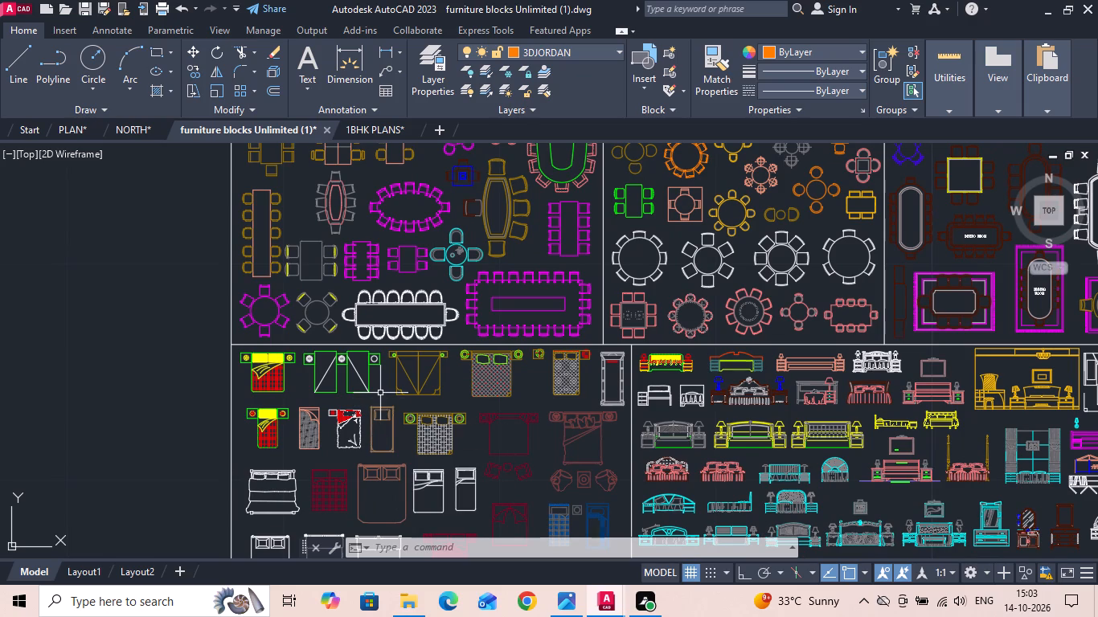
middle_drag(415, 370, 415, 403)
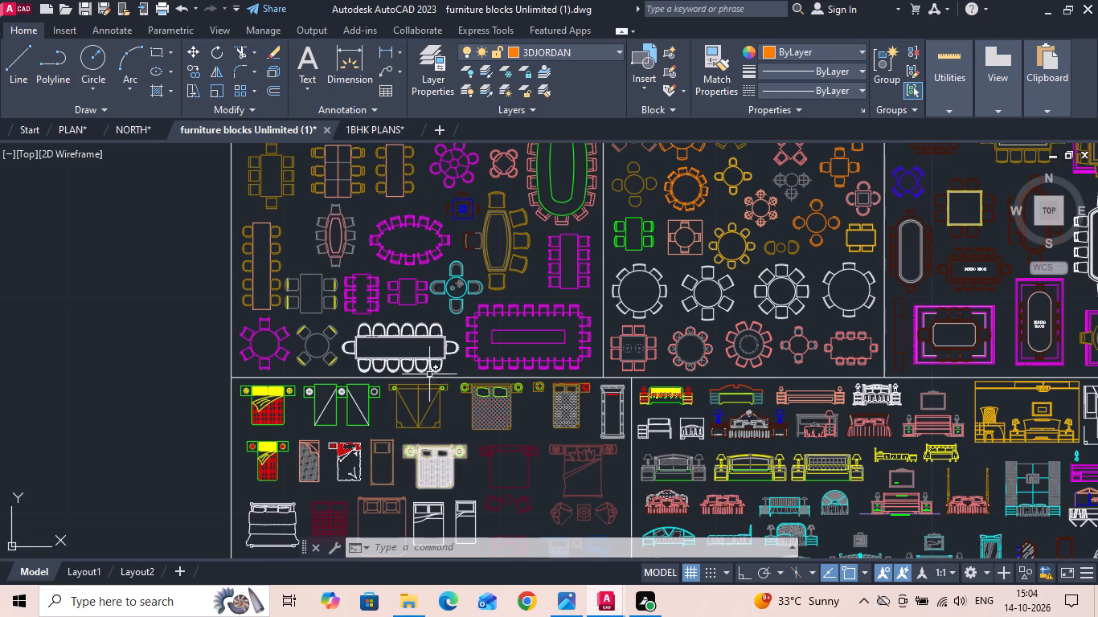
Locate the dining table blocks in the furniture library and compare them with the reference dining area in PLAN.dwg.
middle_drag(764, 275, 578, 441)
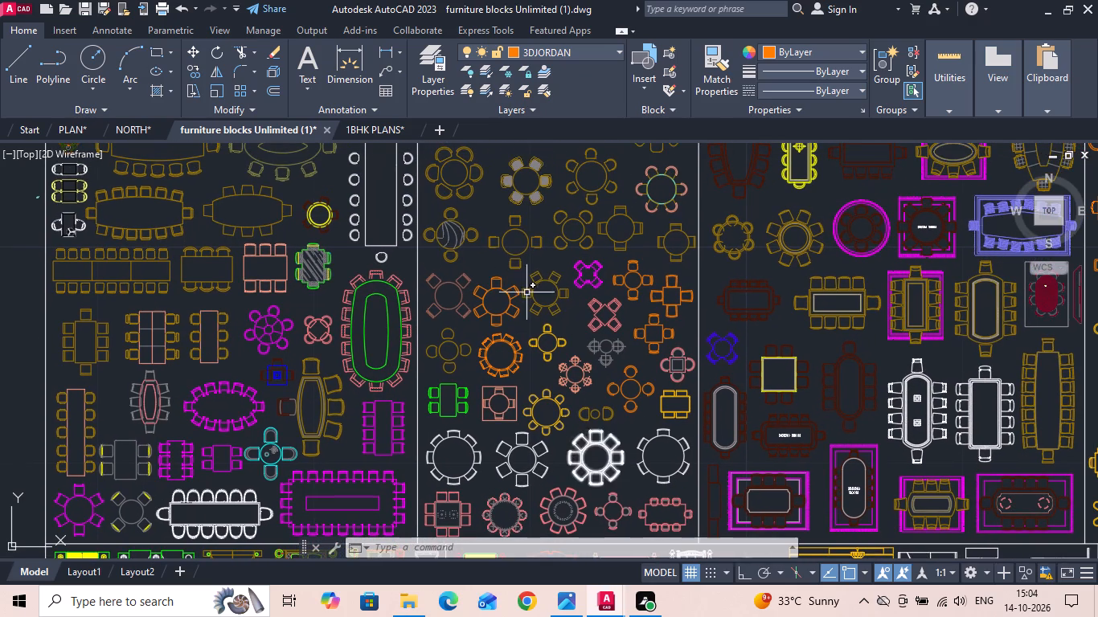
middle_drag(526, 296, 501, 443)
middle_drag(491, 320, 475, 365)
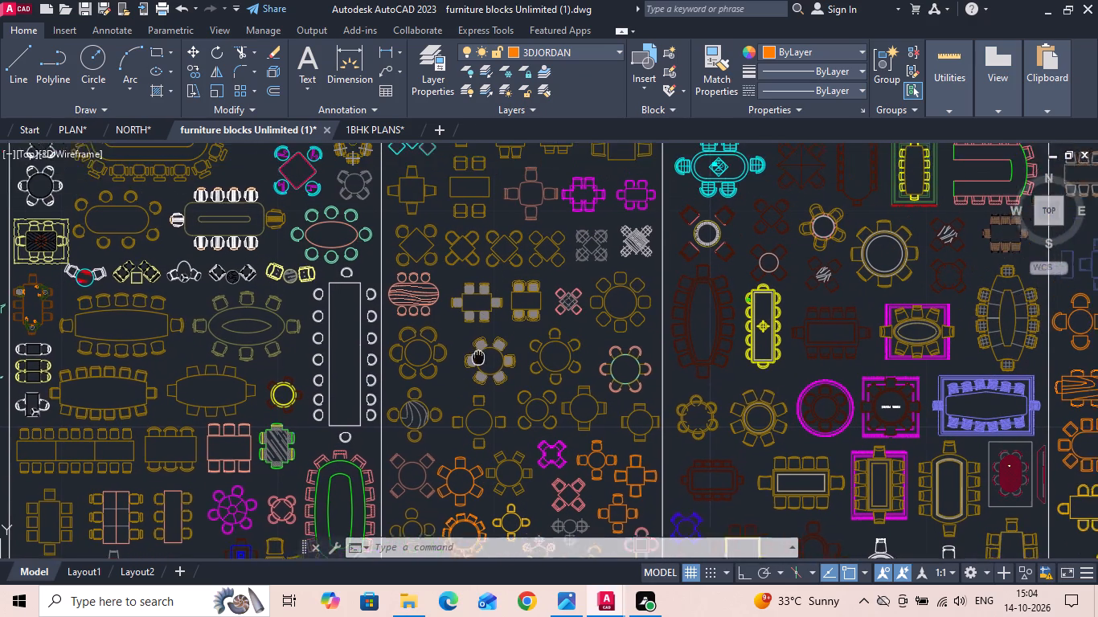
middle_drag(475, 365, 436, 474)
middle_drag(442, 191, 442, 213)
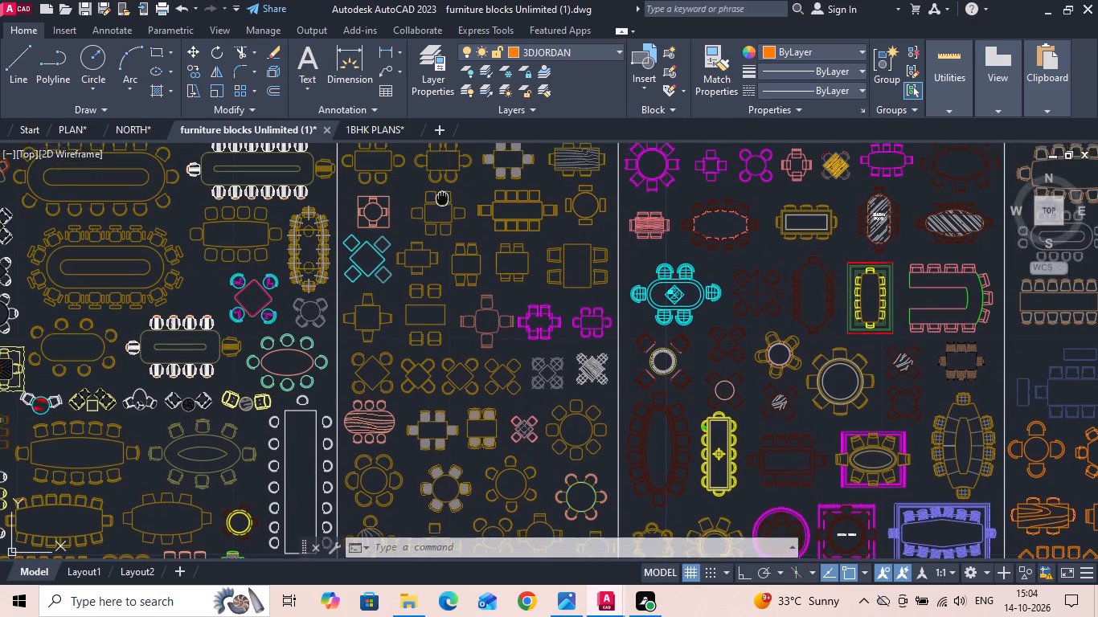
middle_drag(442, 213, 440, 292)
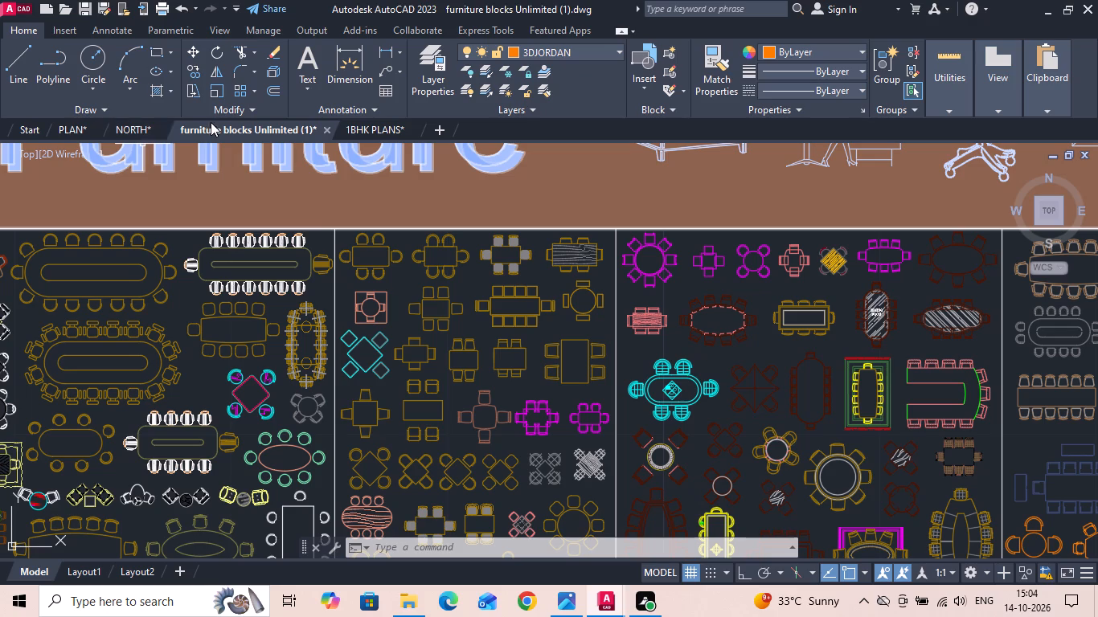
click(73, 132)
middle_drag(353, 397, 676, 231)
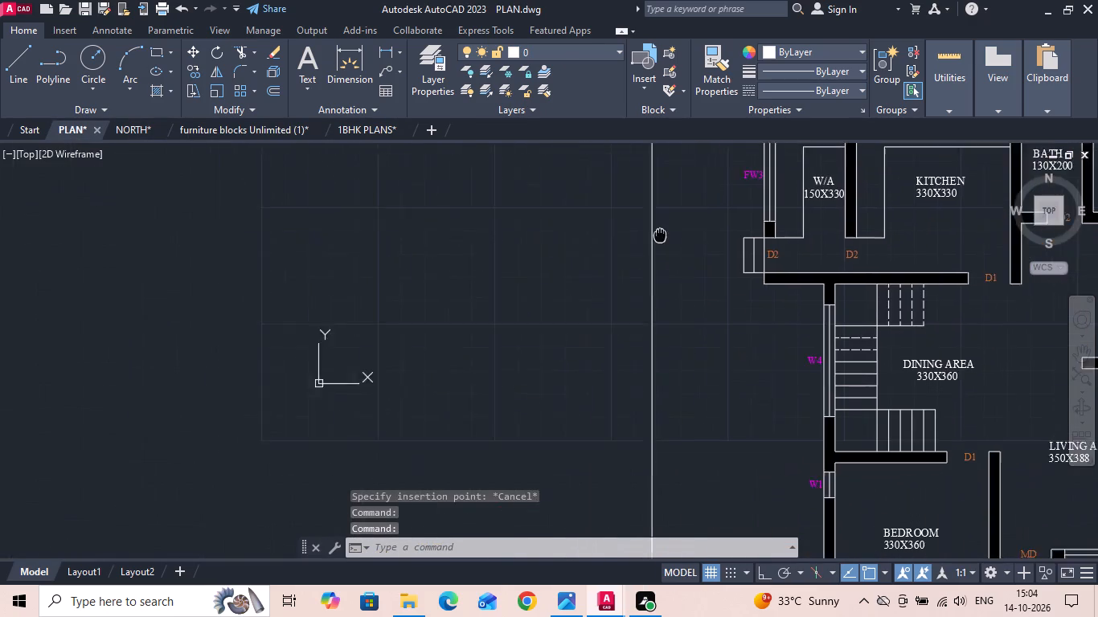
middle_drag(676, 231, 699, 226)
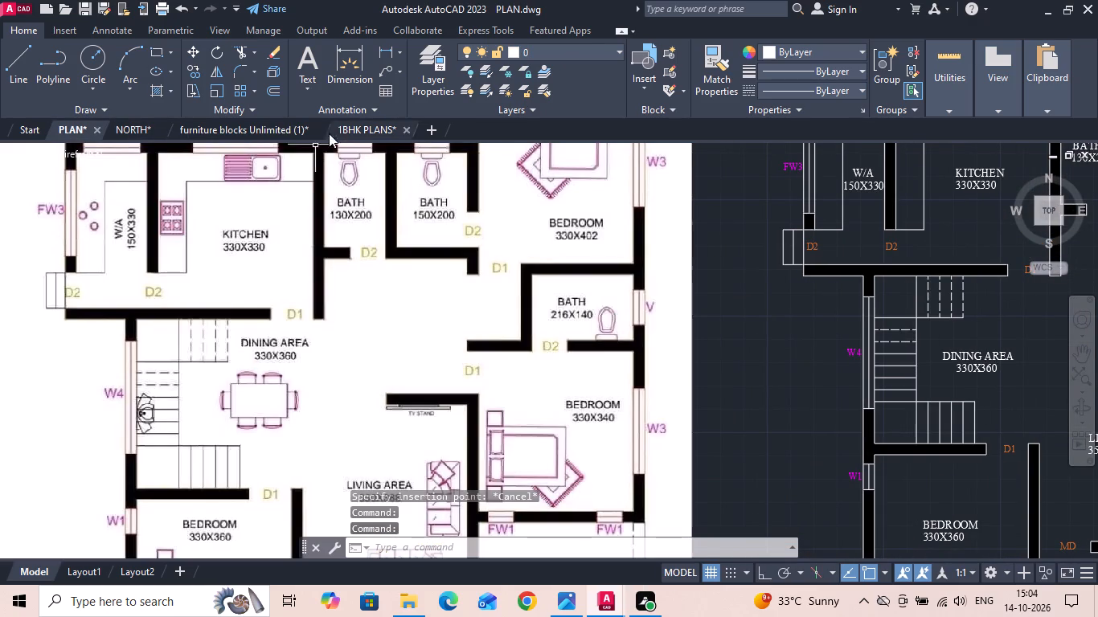
click(272, 133)
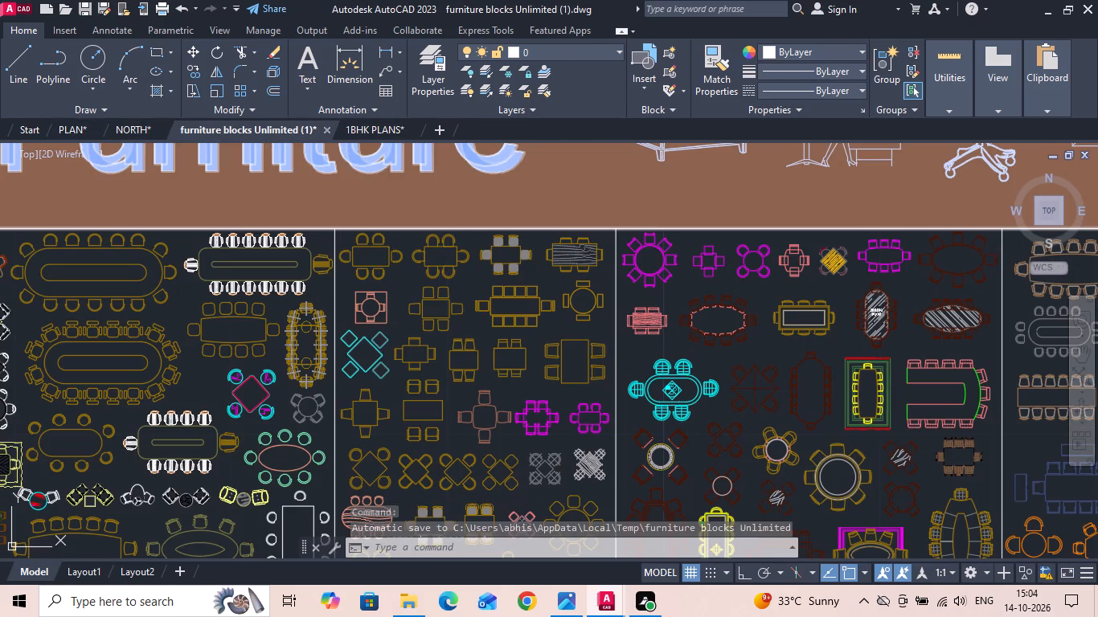
Examine the dining table blocks in the library for a rectangular six-chair set matching the reference dining table.
scroll(431, 257, up, 2)
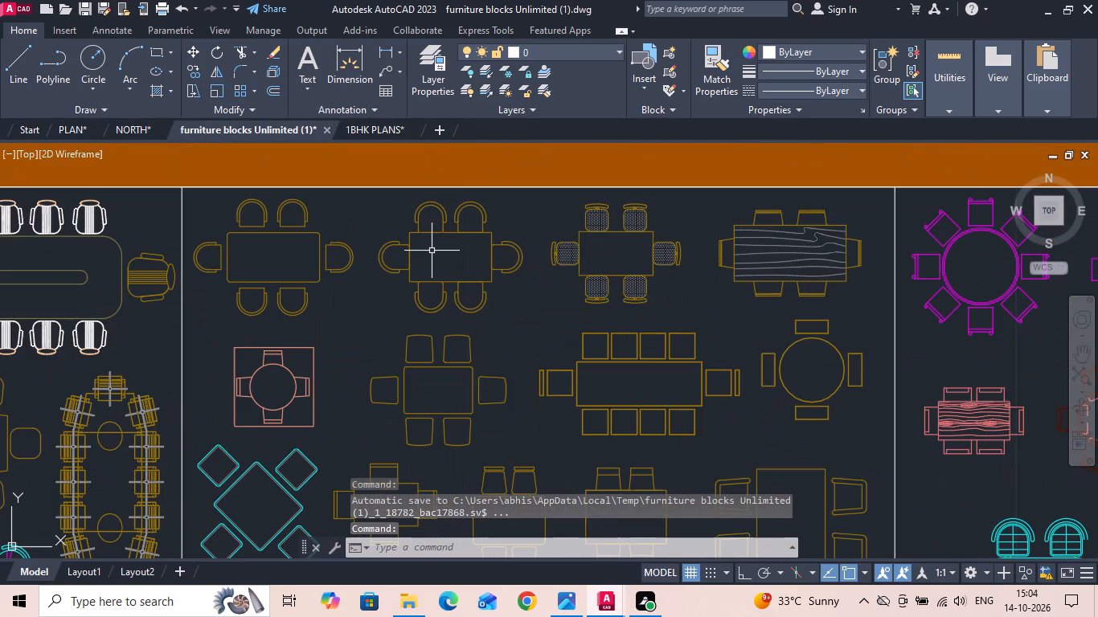
scroll(432, 251, down, 1)
middle_drag(495, 368, 445, 272)
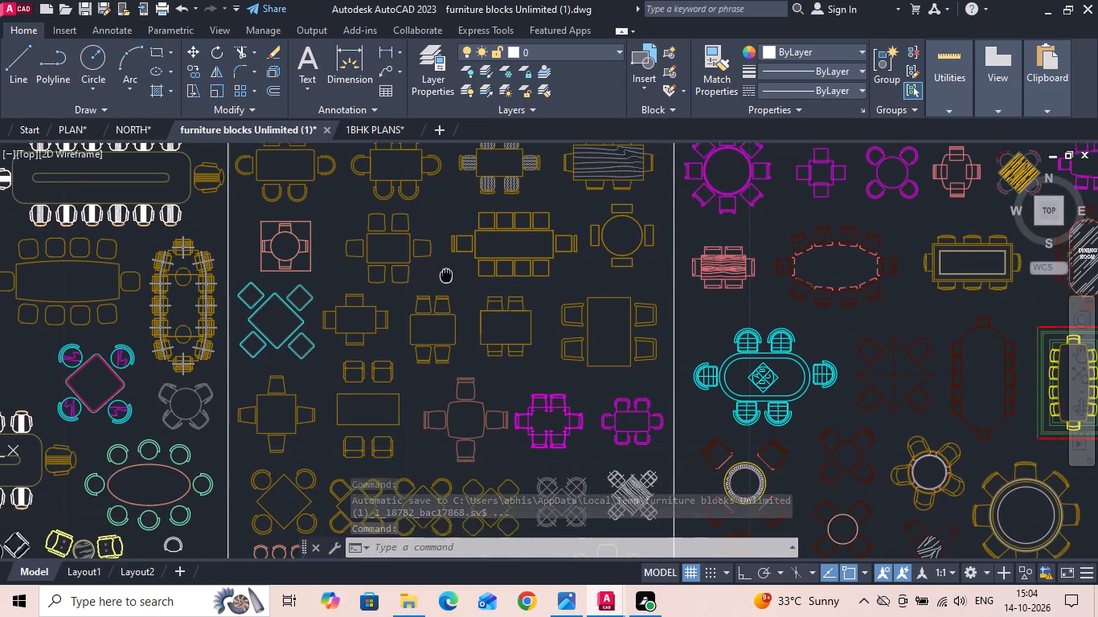
middle_drag(445, 272, 445, 271)
scroll(400, 292, down, 1)
middle_drag(309, 380, 503, 292)
middle_drag(388, 467, 387, 450)
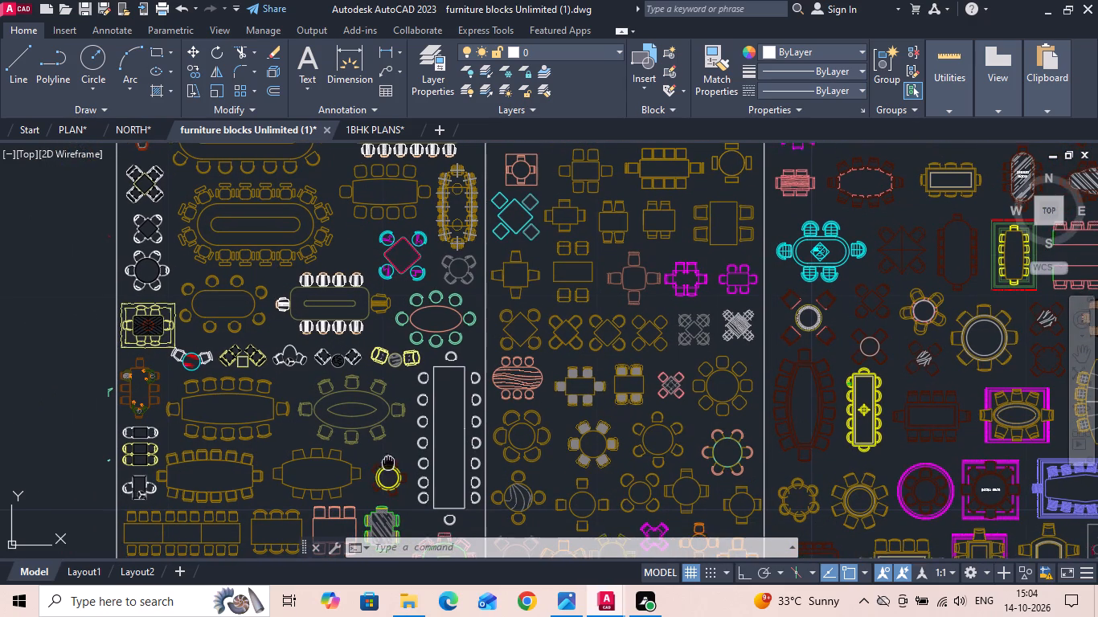
middle_drag(387, 450, 387, 349)
middle_drag(323, 415, 322, 301)
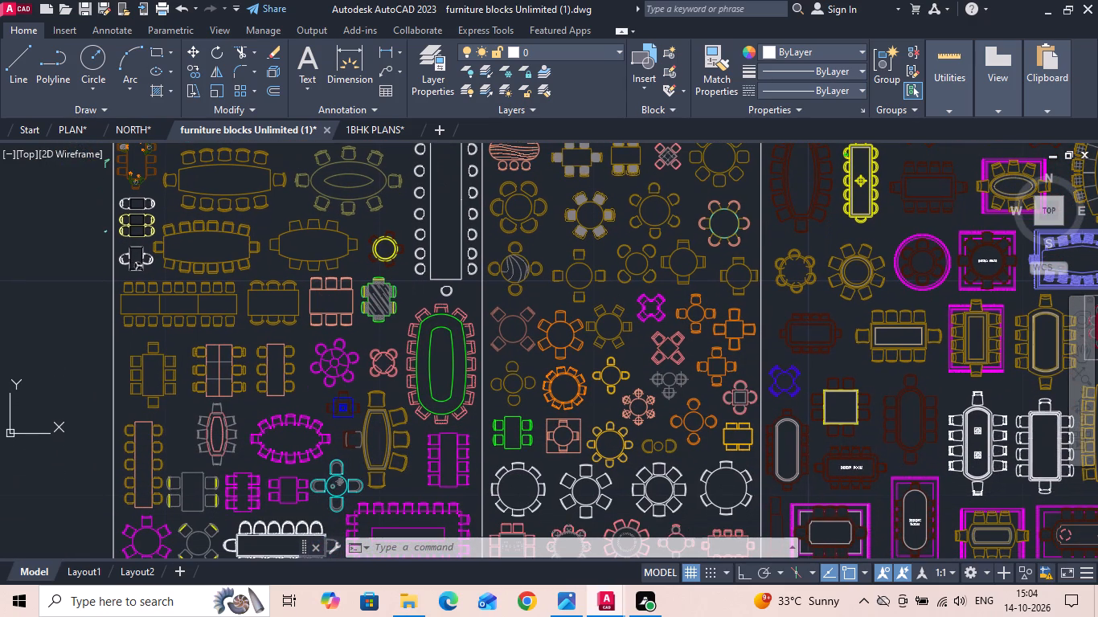
middle_drag(281, 380, 326, 254)
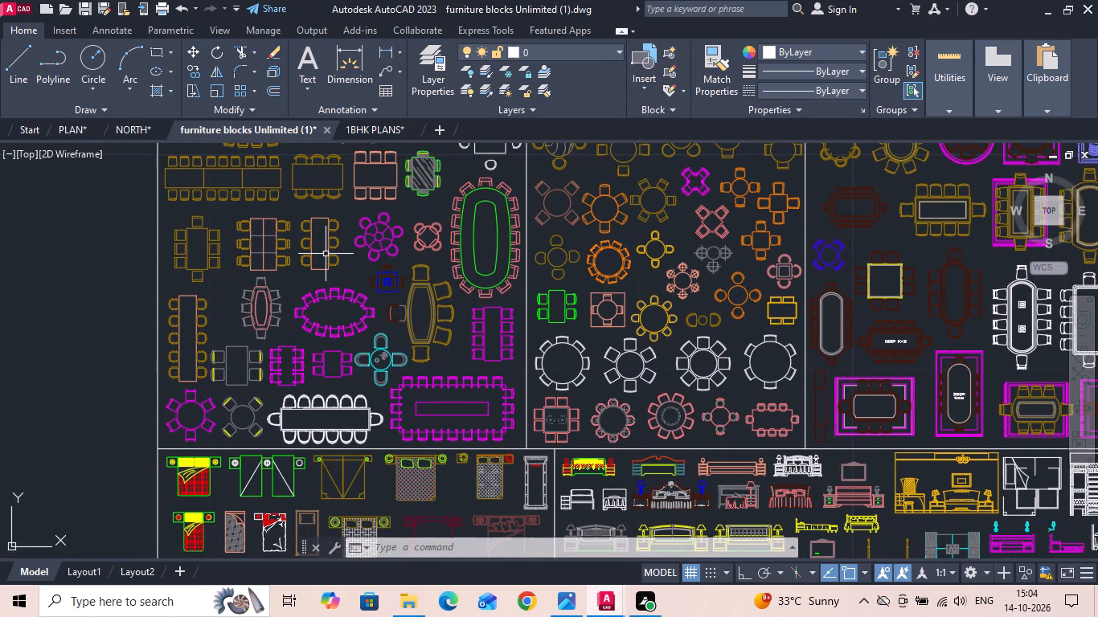
middle_drag(695, 294, 630, 351)
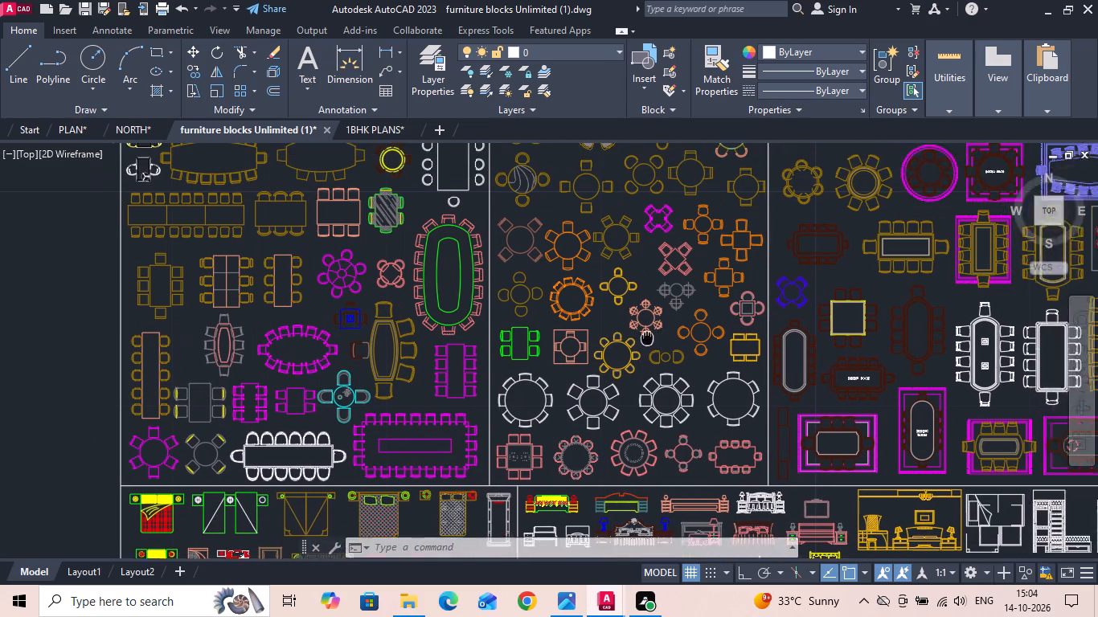
middle_drag(630, 351, 573, 387)
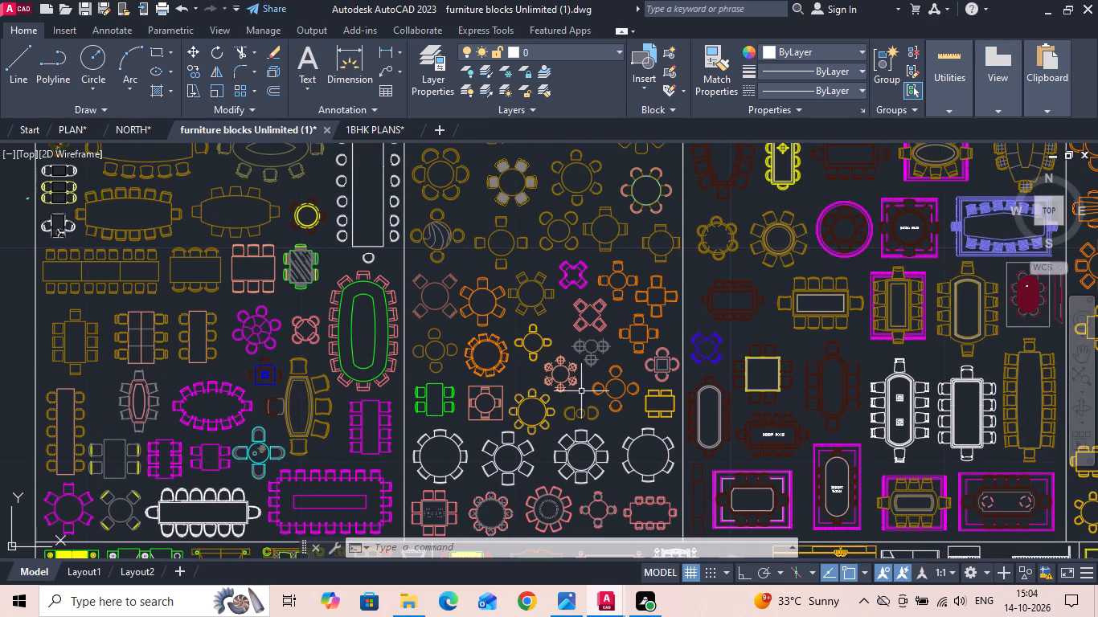
middle_drag(661, 309, 572, 489)
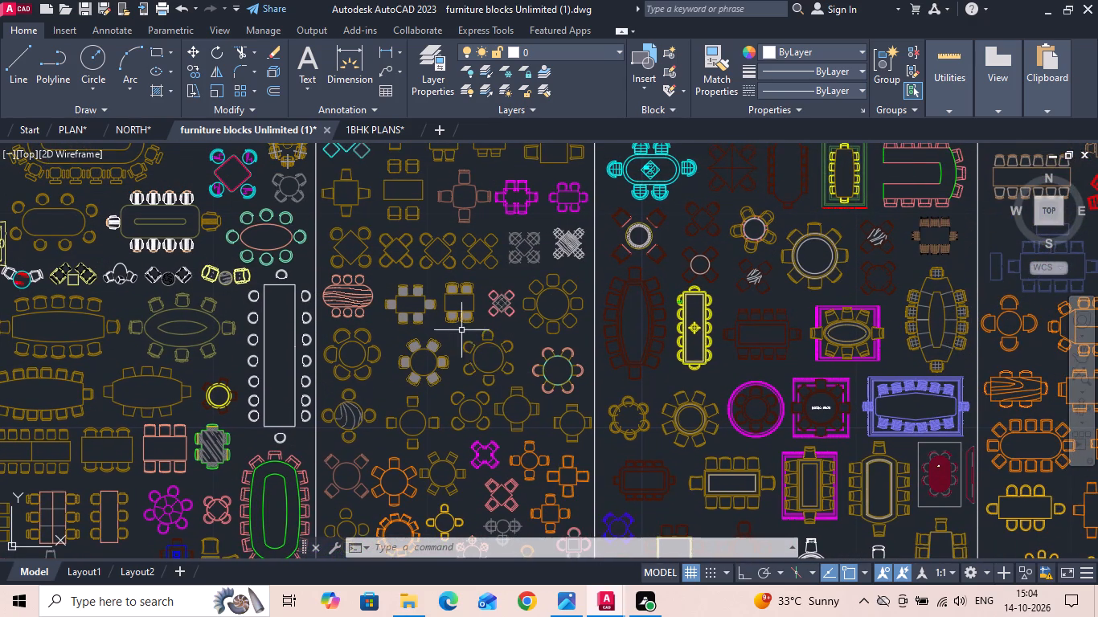
middle_drag(461, 338, 437, 478)
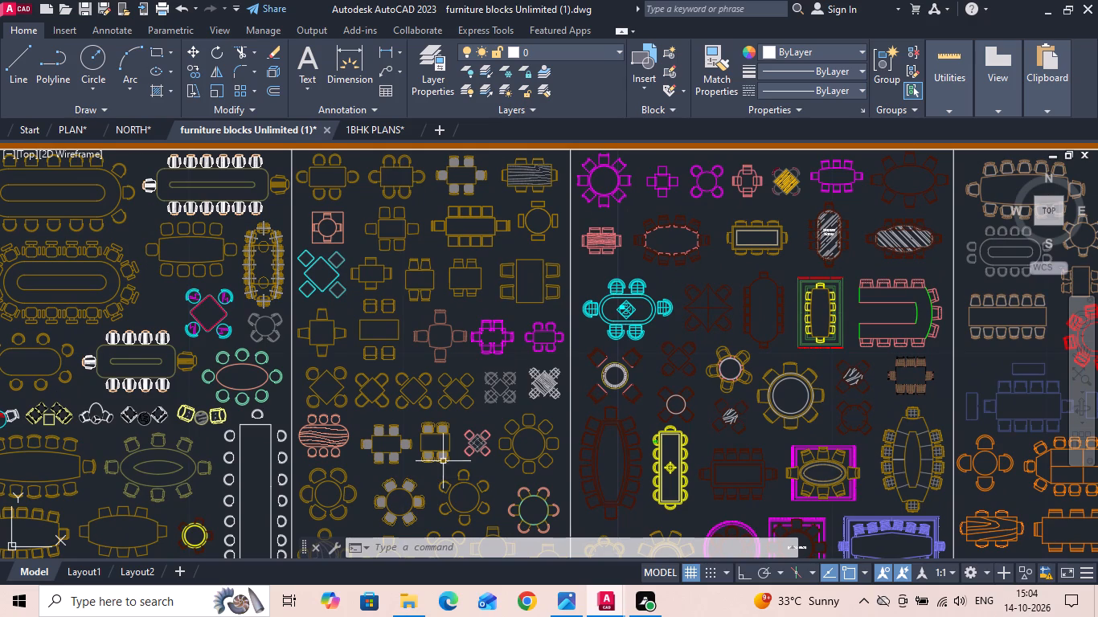
middle_drag(730, 390, 694, 390)
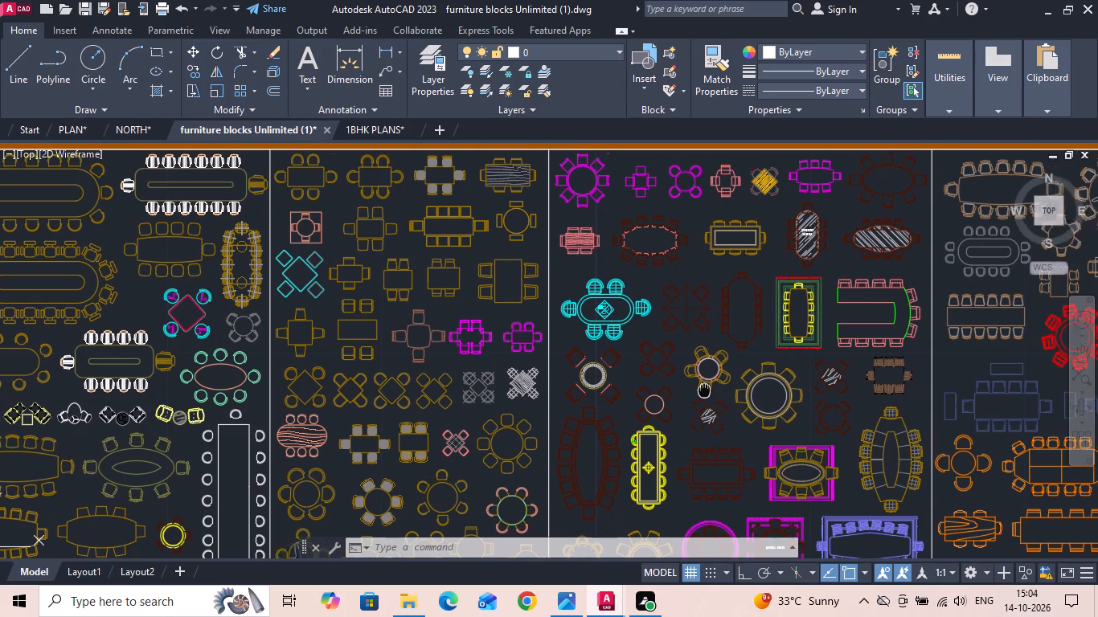
middle_drag(694, 390, 637, 390)
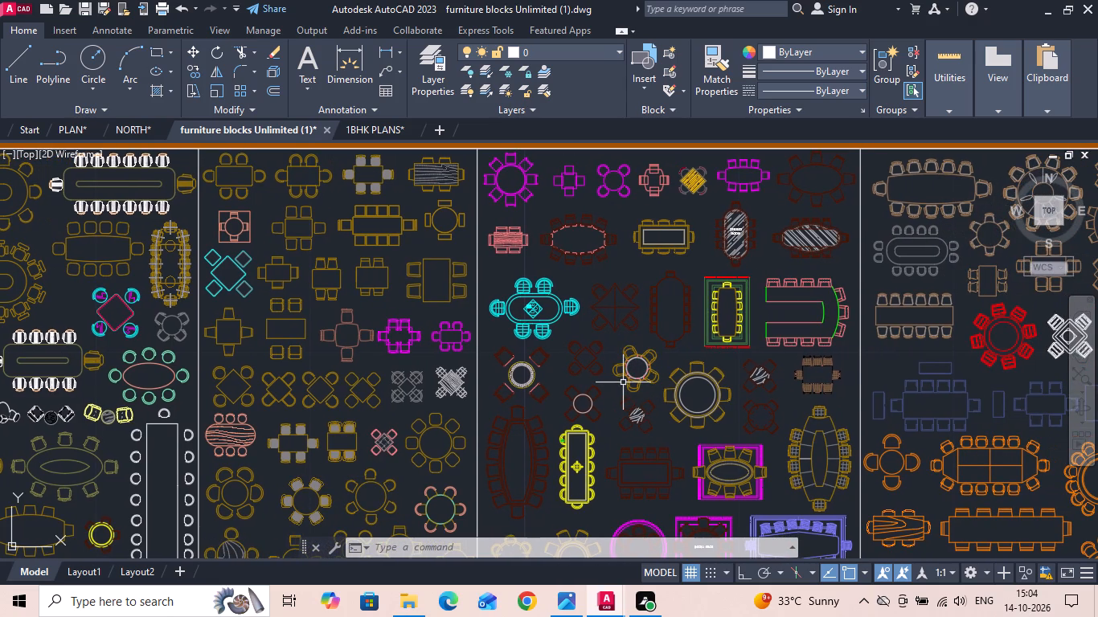
middle_drag(763, 419, 542, 419)
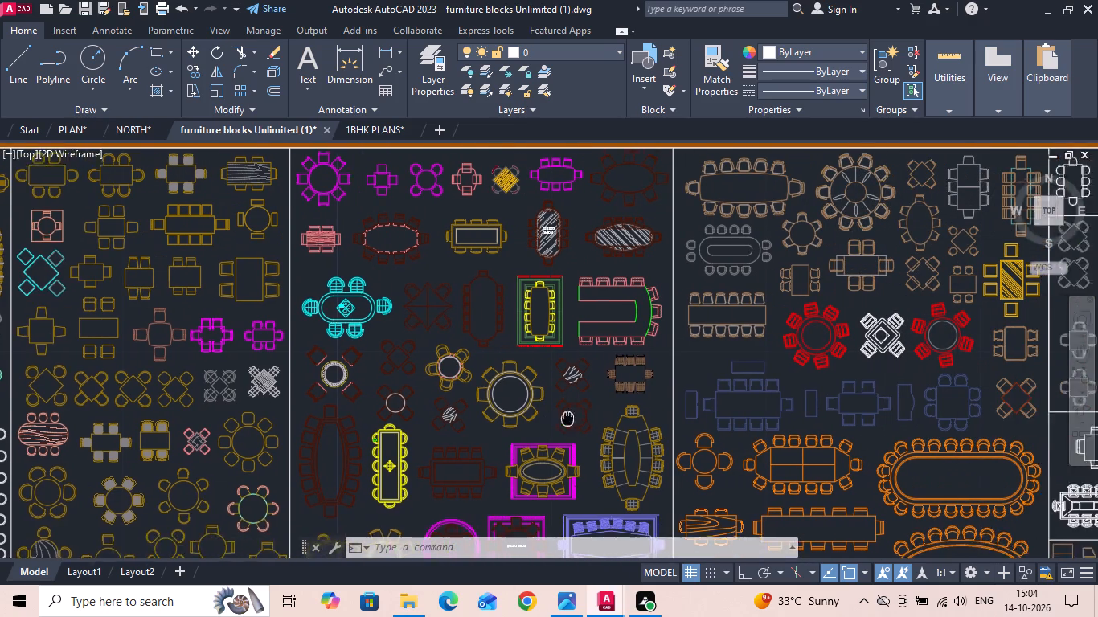
middle_drag(542, 419, 478, 428)
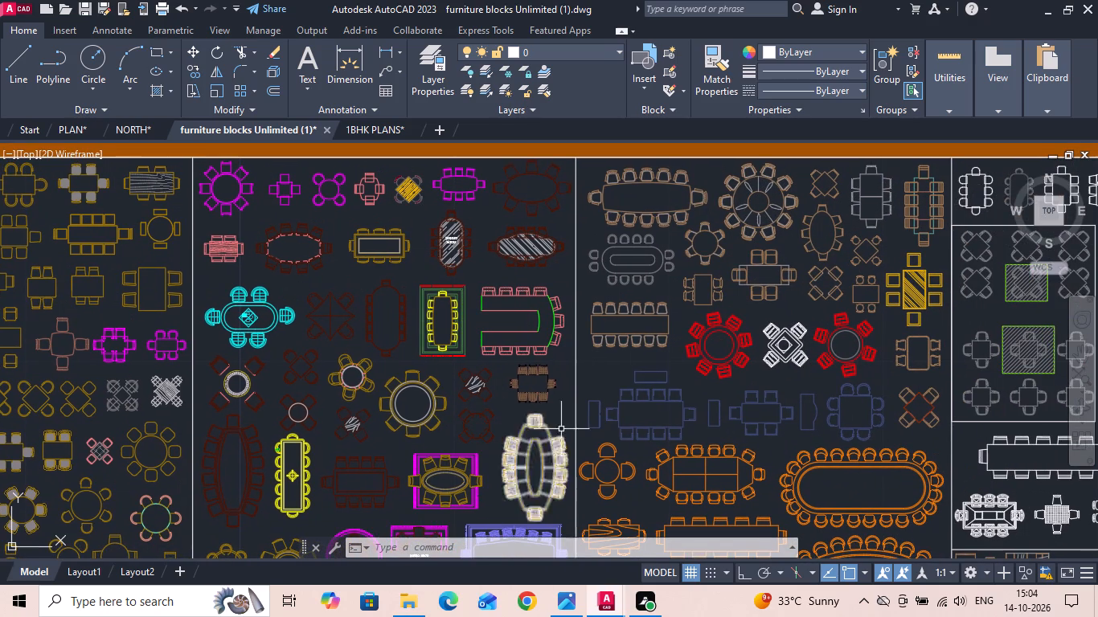
scroll(770, 446, up, 3)
scroll(536, 390, down, 2)
middle_drag(603, 383, 564, 248)
scroll(564, 248, down, 1)
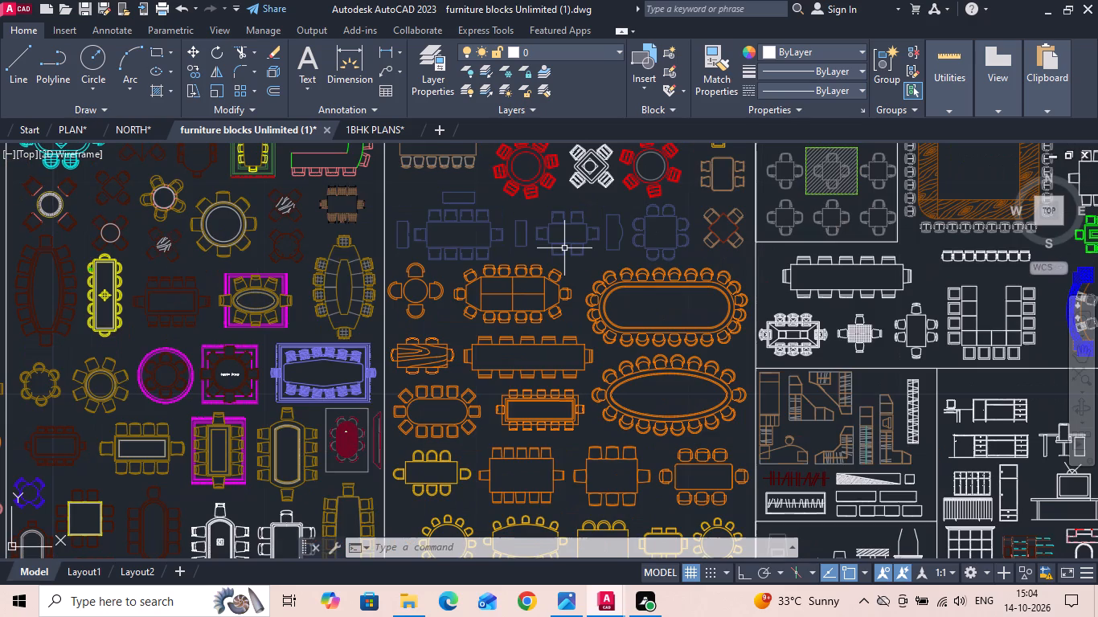
middle_drag(553, 461, 551, 345)
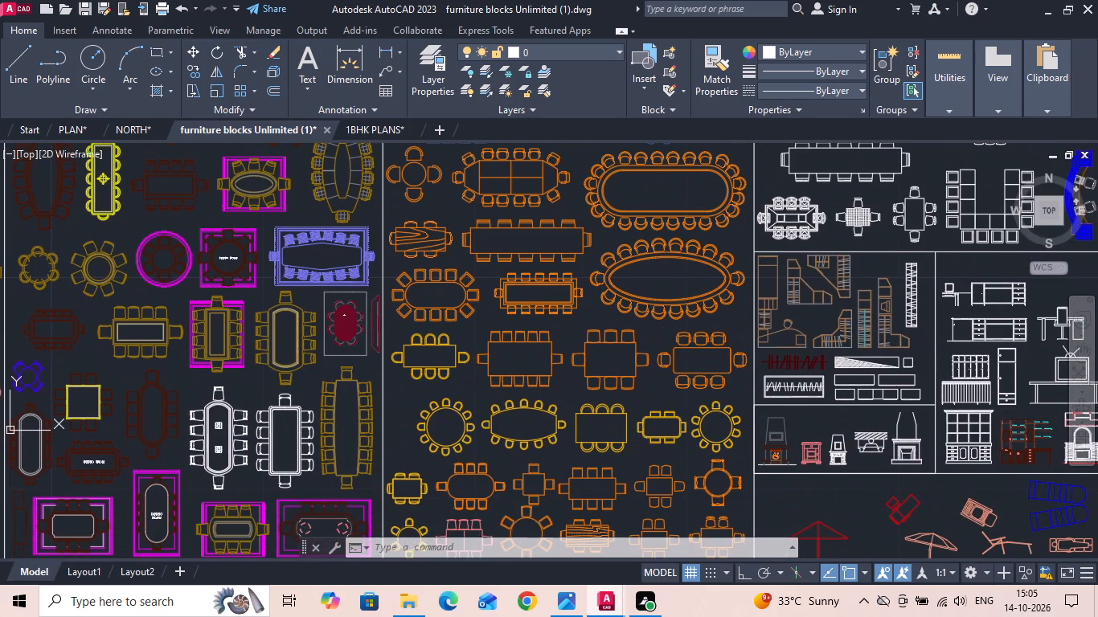
middle_drag(564, 413, 552, 313)
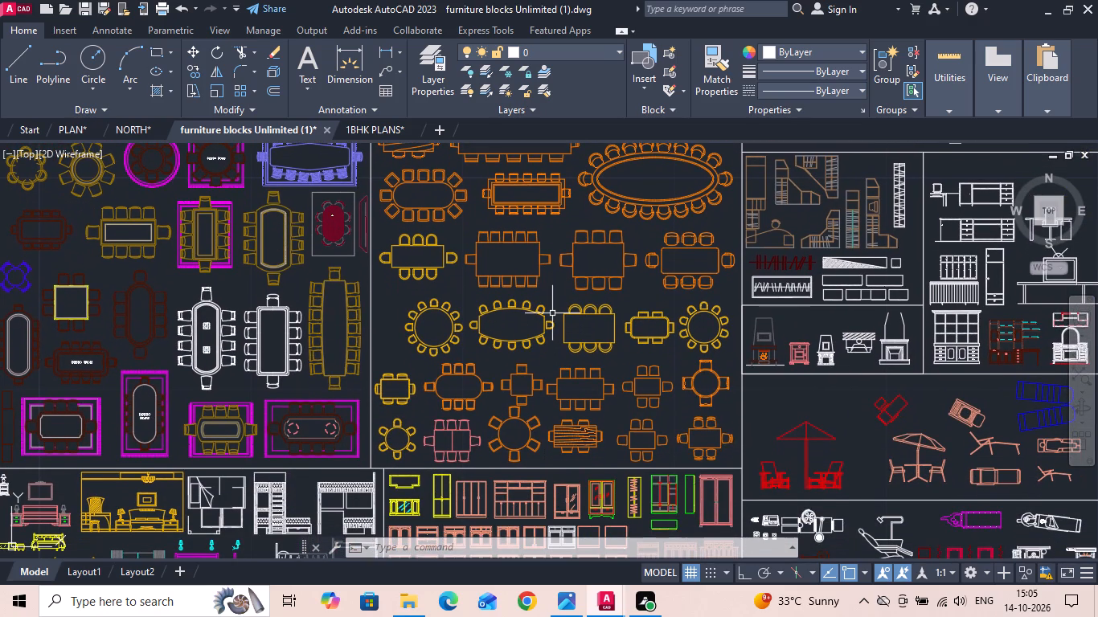
Select the orange rectangular six-chair dining table block in the bottom row of the library's orange dining section.
scroll(711, 444, up, 2)
drag(590, 464, 563, 439)
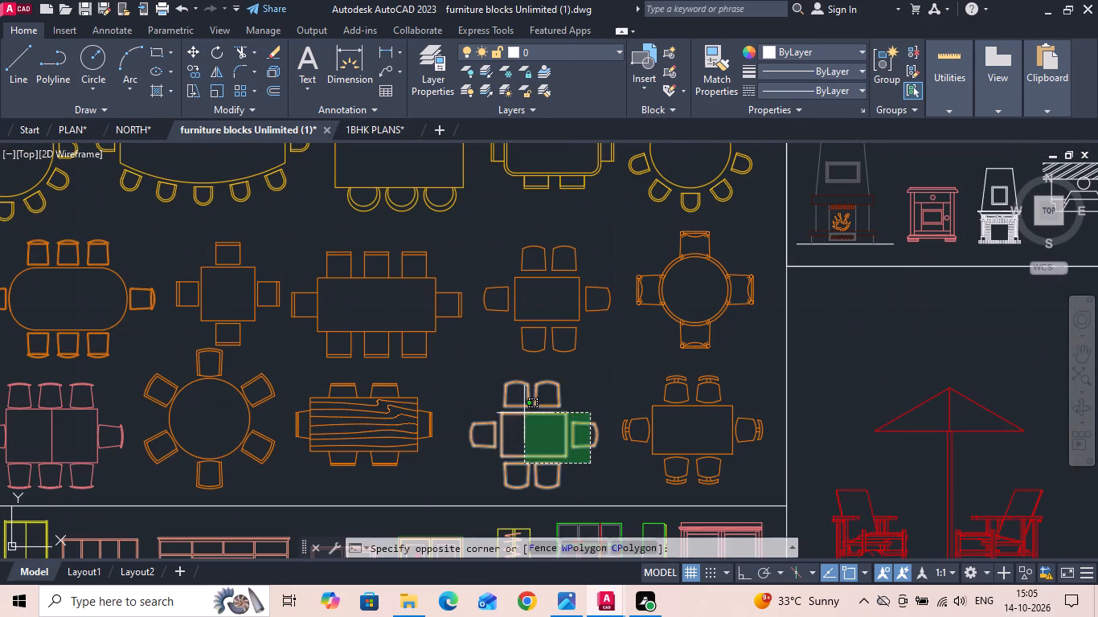
click(524, 413)
scroll(521, 415, down, 2)
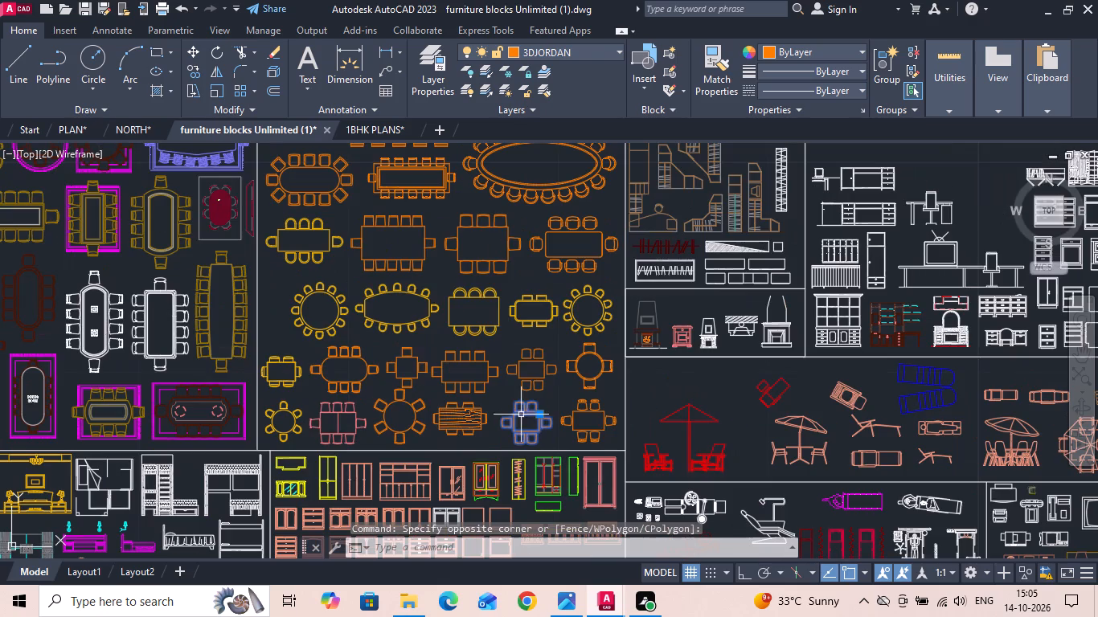
Add the white upright rectangular six-chair dining table in the top row of the white dining section to the selection.
scroll(490, 307, down, 2)
middle_drag(573, 263, 584, 434)
scroll(658, 338, up, 2)
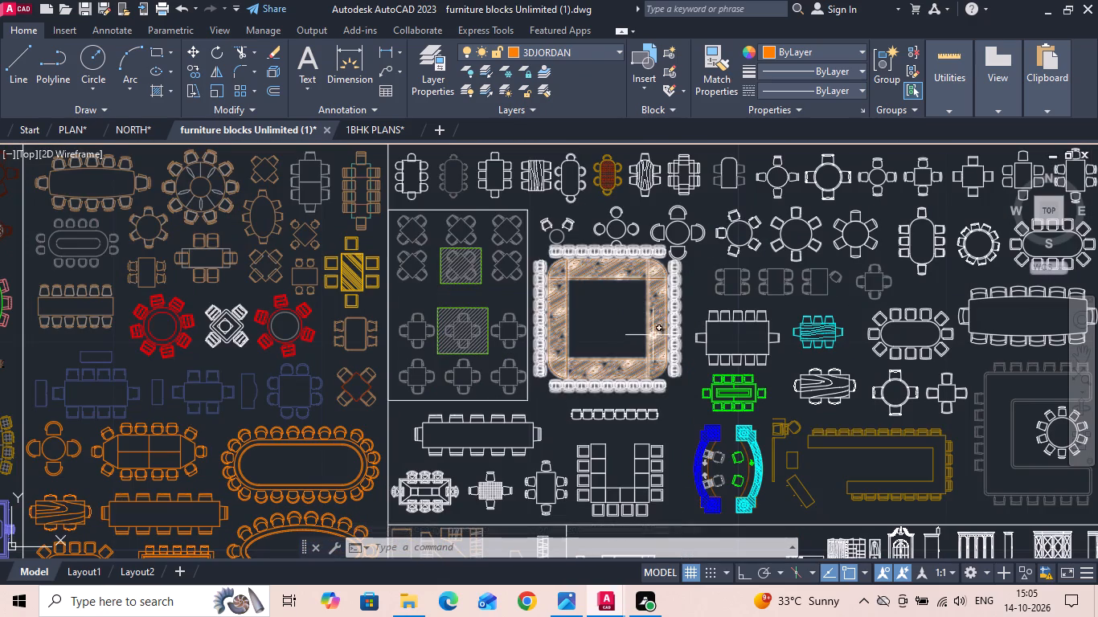
scroll(506, 190, up, 2)
middle_drag(470, 271, 433, 413)
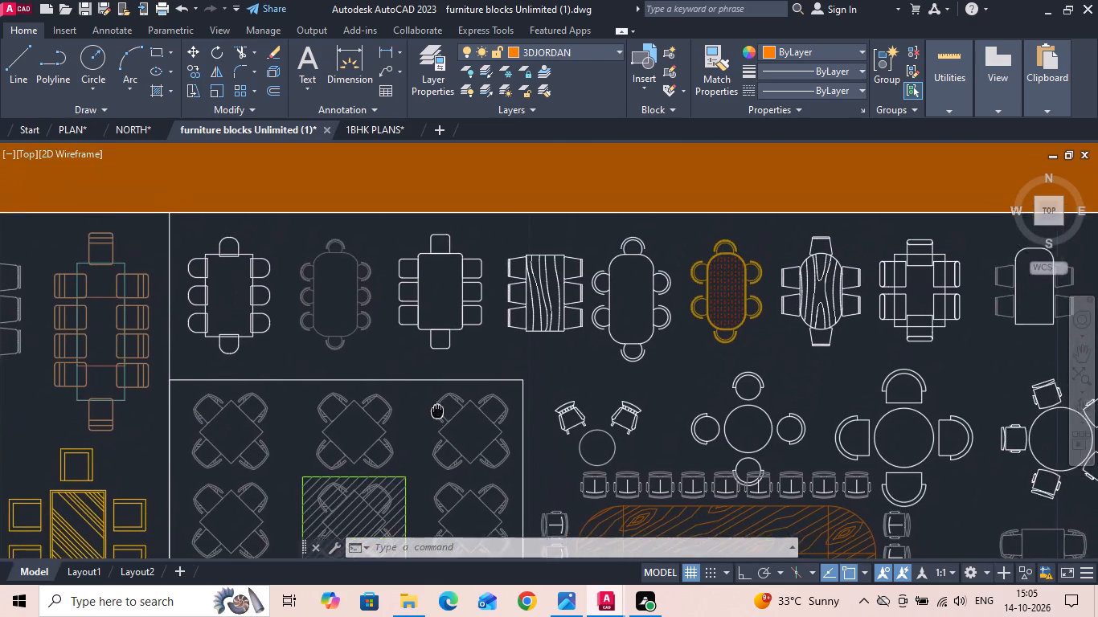
middle_drag(433, 413, 227, 414)
scroll(264, 322, down, 1)
scroll(491, 331, down, 1)
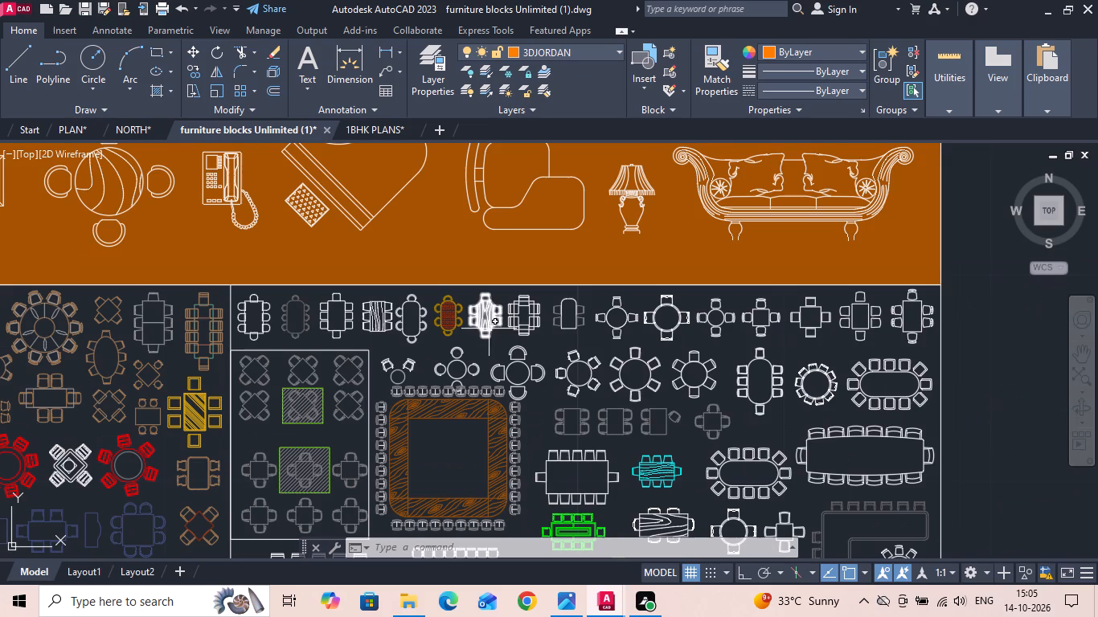
scroll(898, 316, up, 2)
drag(827, 312, 810, 299)
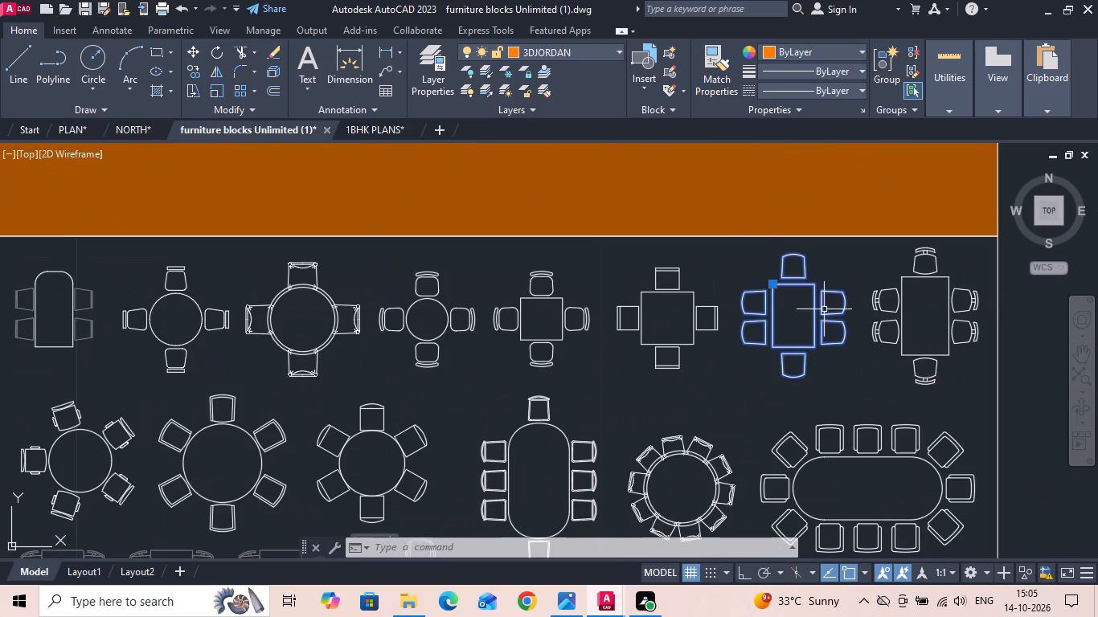
Locate the sofa blocks in the furniture library and examine the brown, white and salmon sets for the reference living-area sofas.
scroll(719, 262, down, 5)
scroll(641, 420, up, 2)
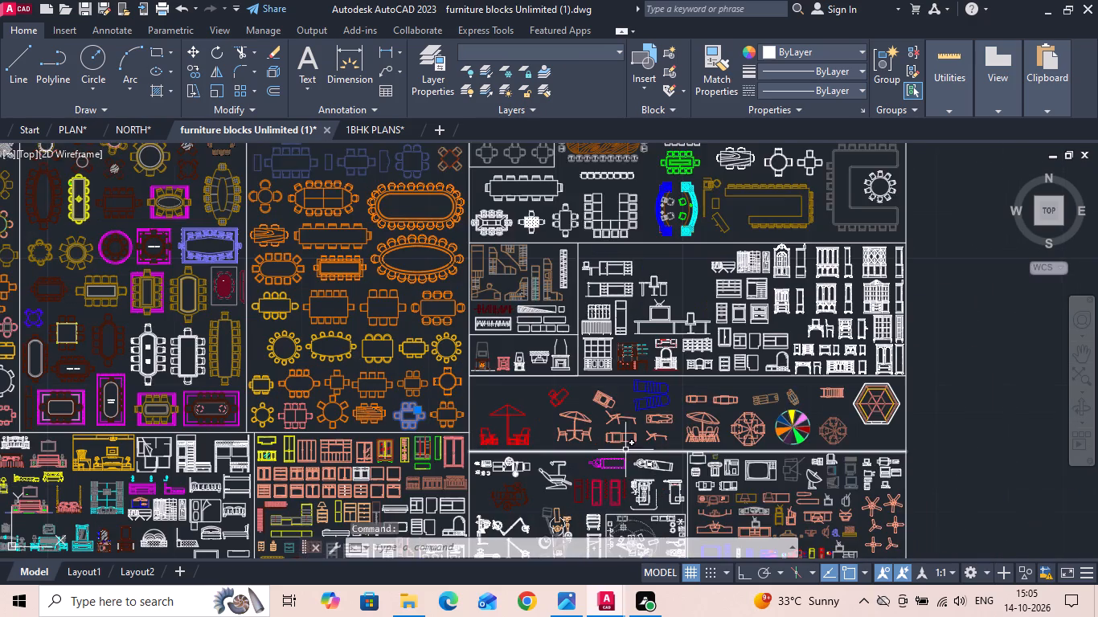
middle_drag(621, 441, 655, 247)
middle_drag(538, 457, 805, 337)
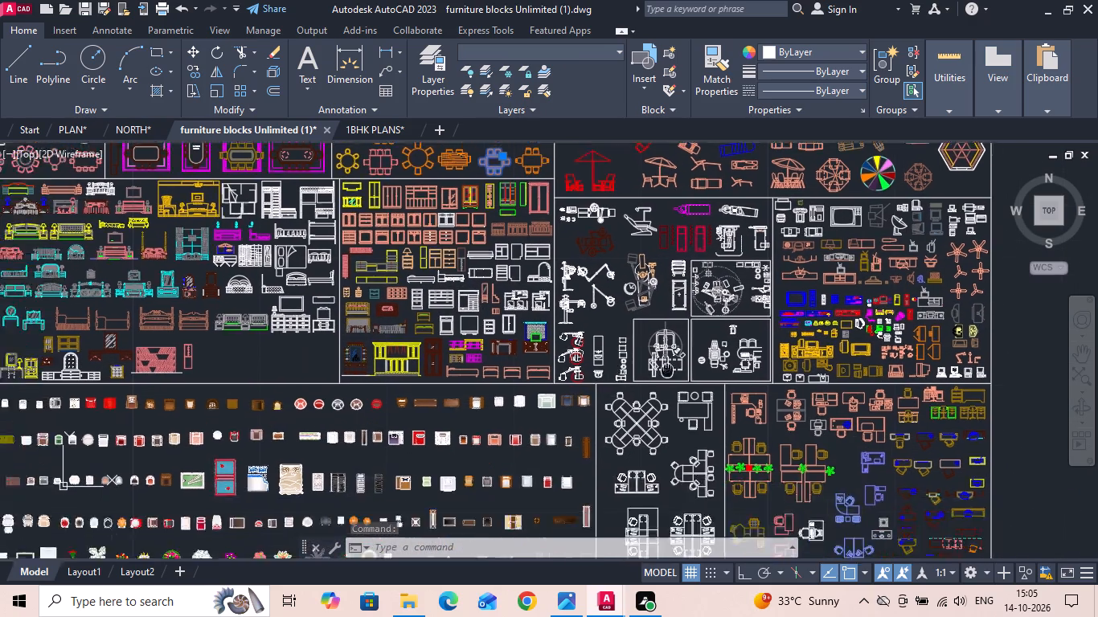
middle_drag(805, 337, 872, 313)
middle_drag(586, 431, 585, 273)
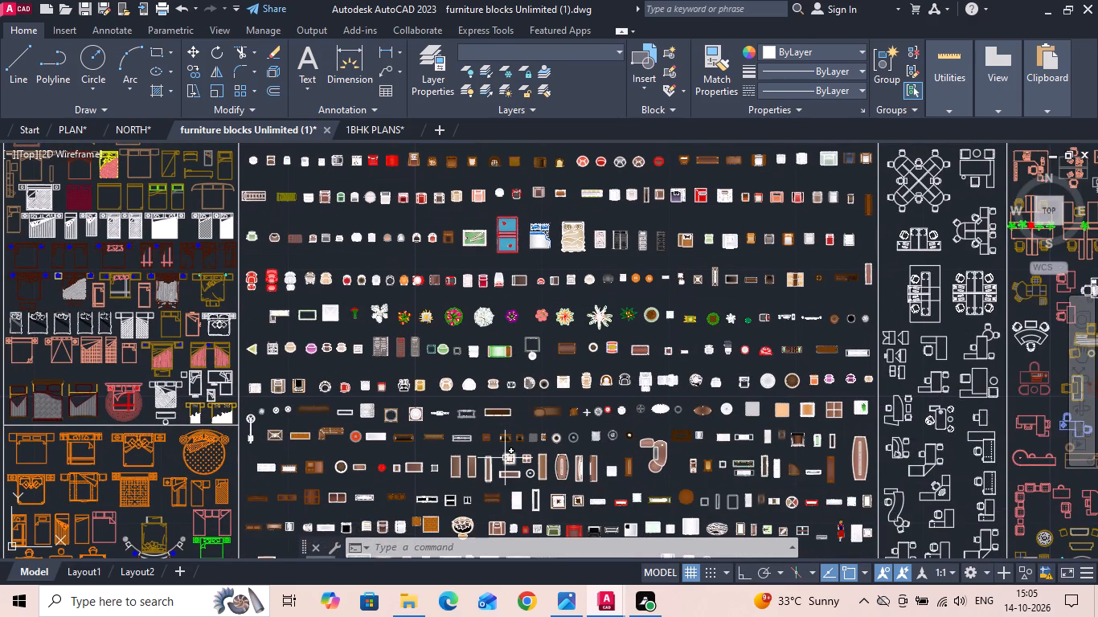
scroll(567, 234, down, 2)
scroll(509, 437, up, 4)
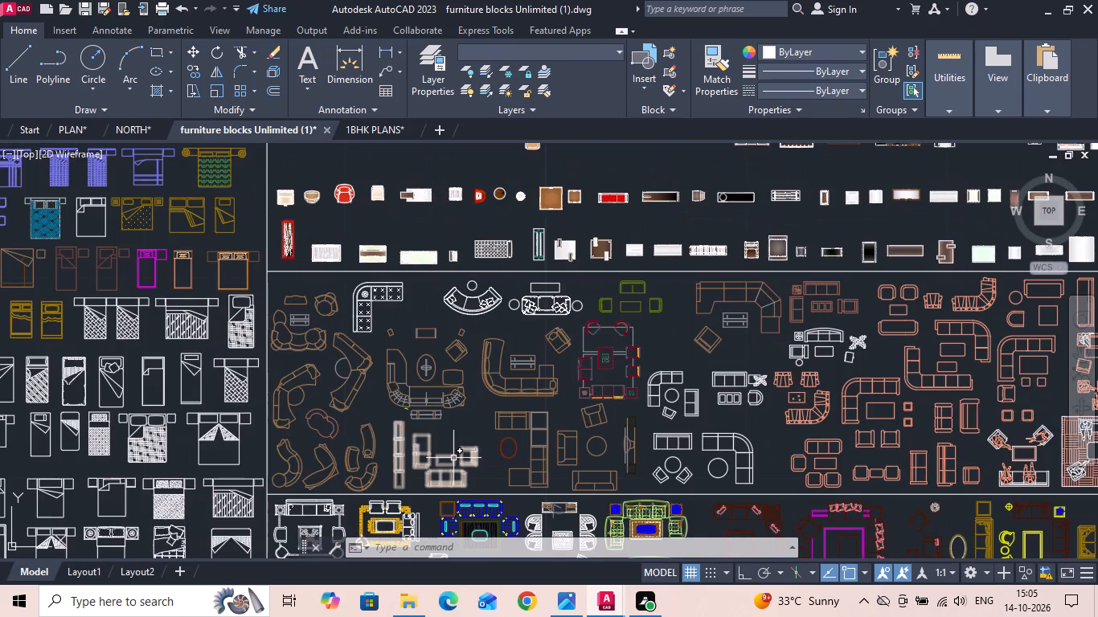
middle_drag(666, 413, 281, 411)
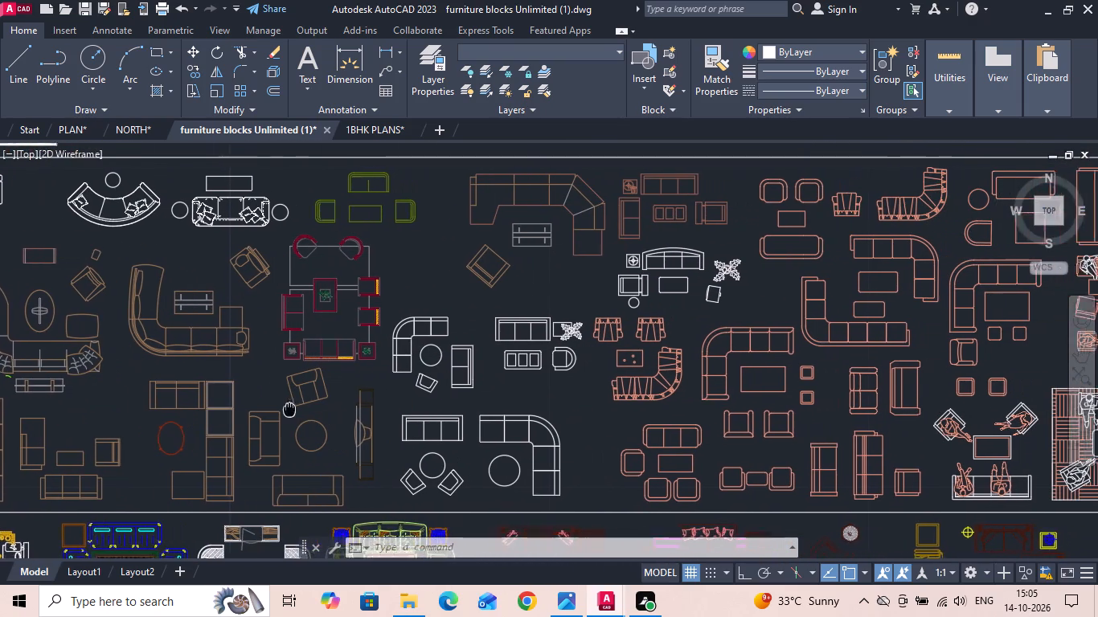
middle_drag(281, 411, 278, 411)
middle_drag(696, 413, 320, 433)
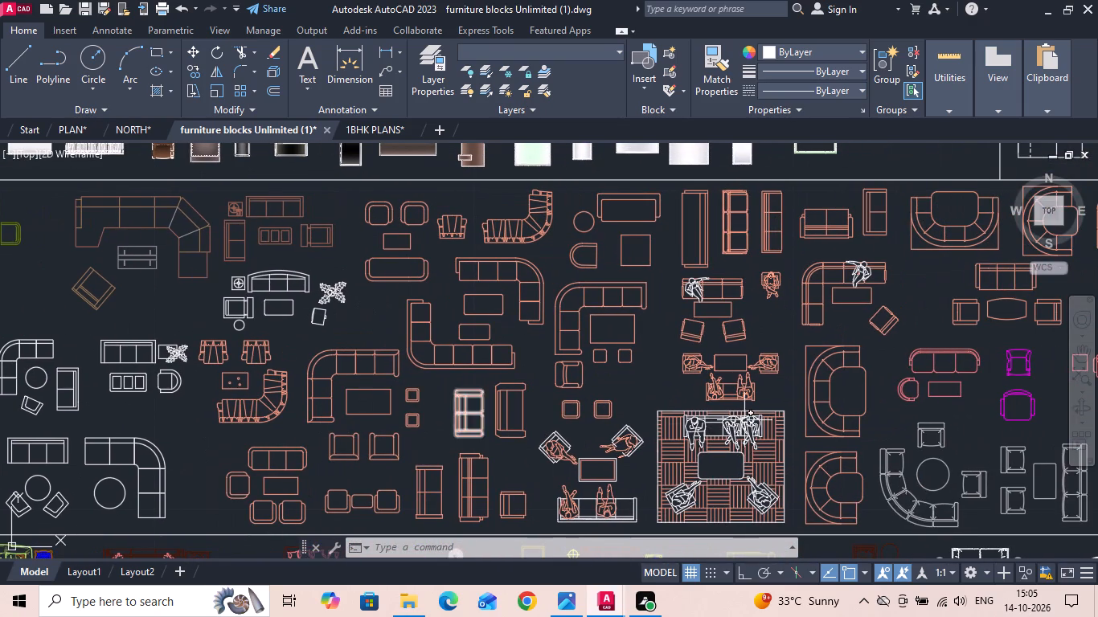
middle_drag(723, 419, 359, 418)
middle_drag(670, 400, 195, 394)
scroll(309, 431, down, 2)
Examine the large multicoloured section of sofa sets for three-seat sofas with cushions like those in the reference living area.
middle_drag(376, 415, 572, 204)
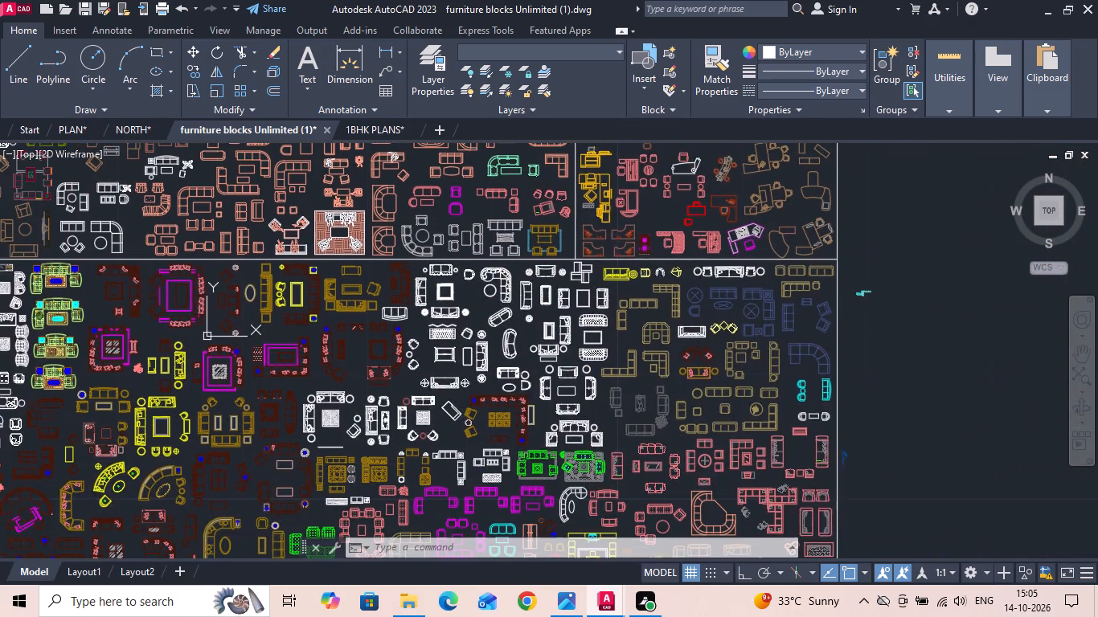
scroll(653, 370, up, 2)
middle_drag(654, 371, 653, 321)
scroll(627, 317, down, 1)
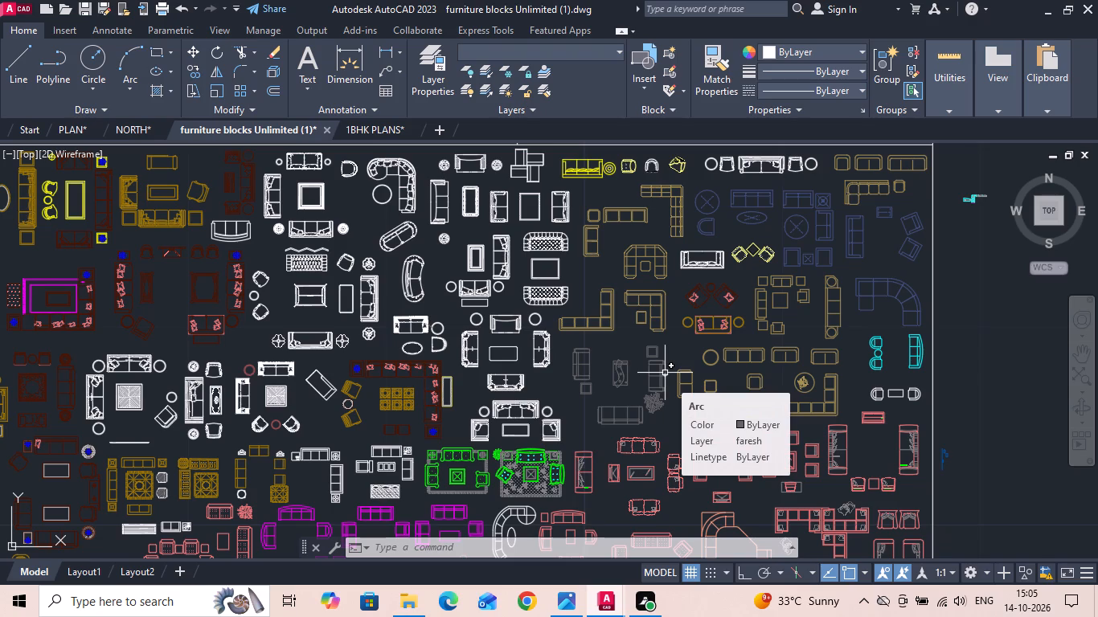
scroll(665, 373, down, 1)
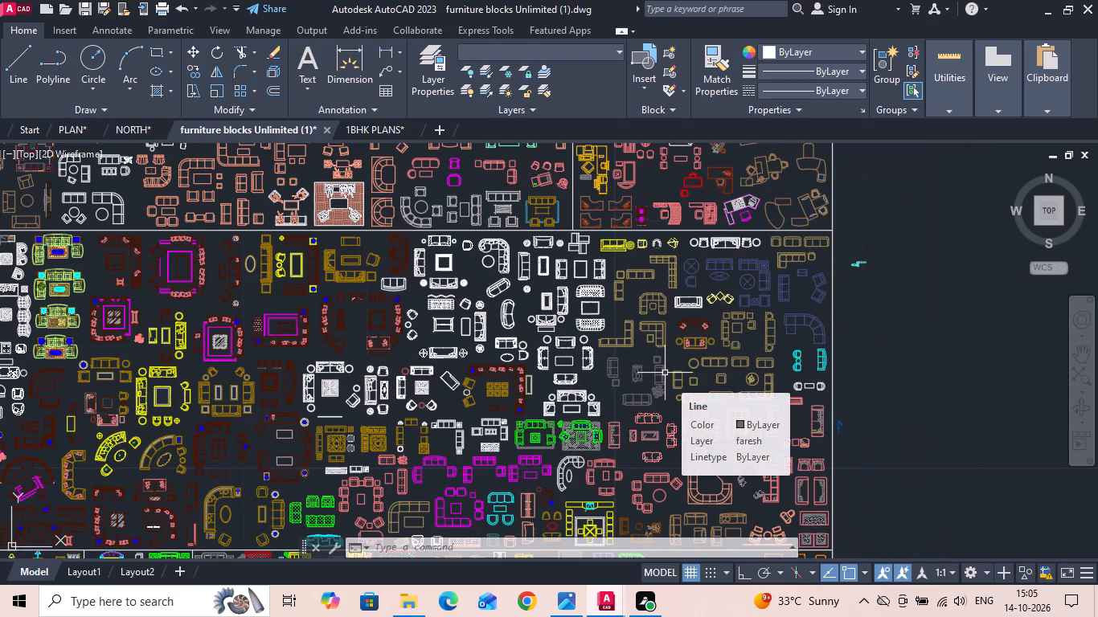
middle_drag(241, 437, 473, 293)
scroll(112, 378, up, 2)
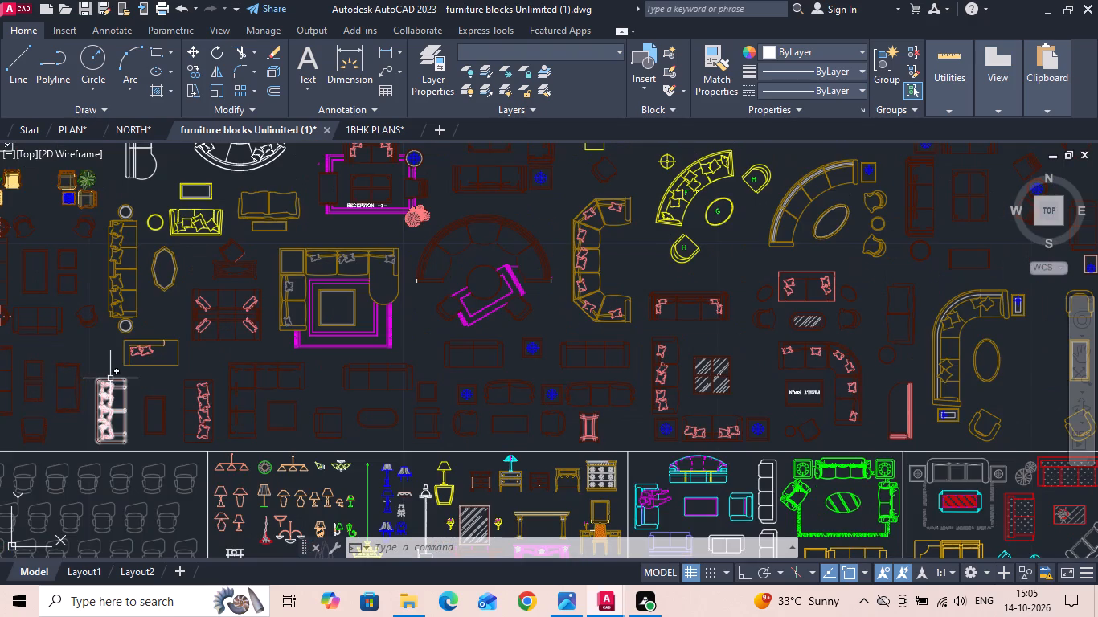
scroll(67, 419, up, 2)
scroll(230, 460, down, 1)
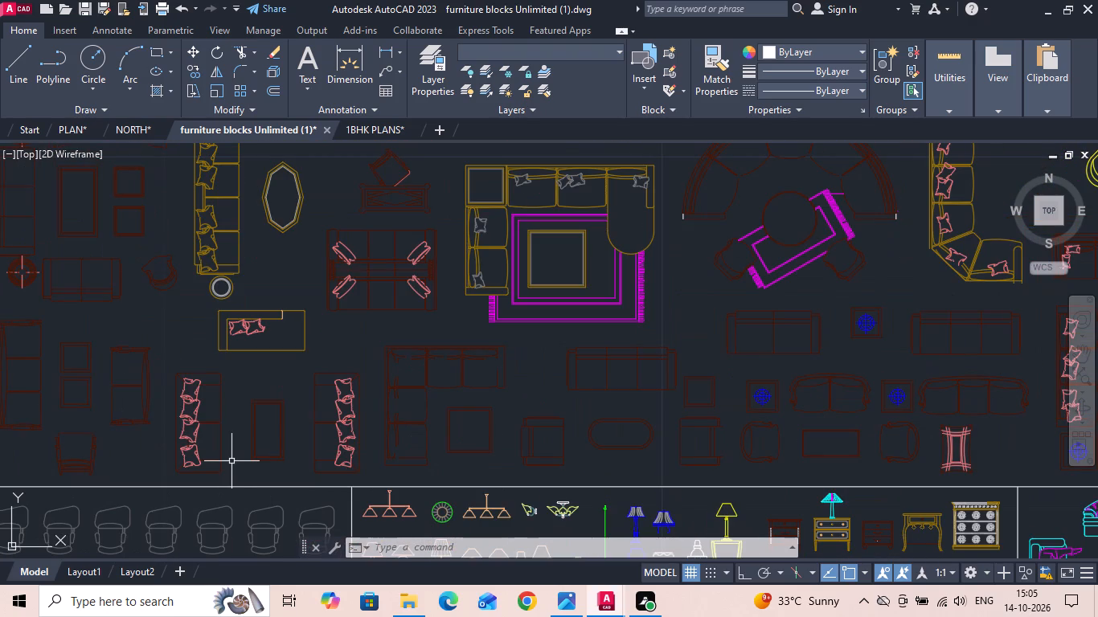
scroll(221, 456, down, 1)
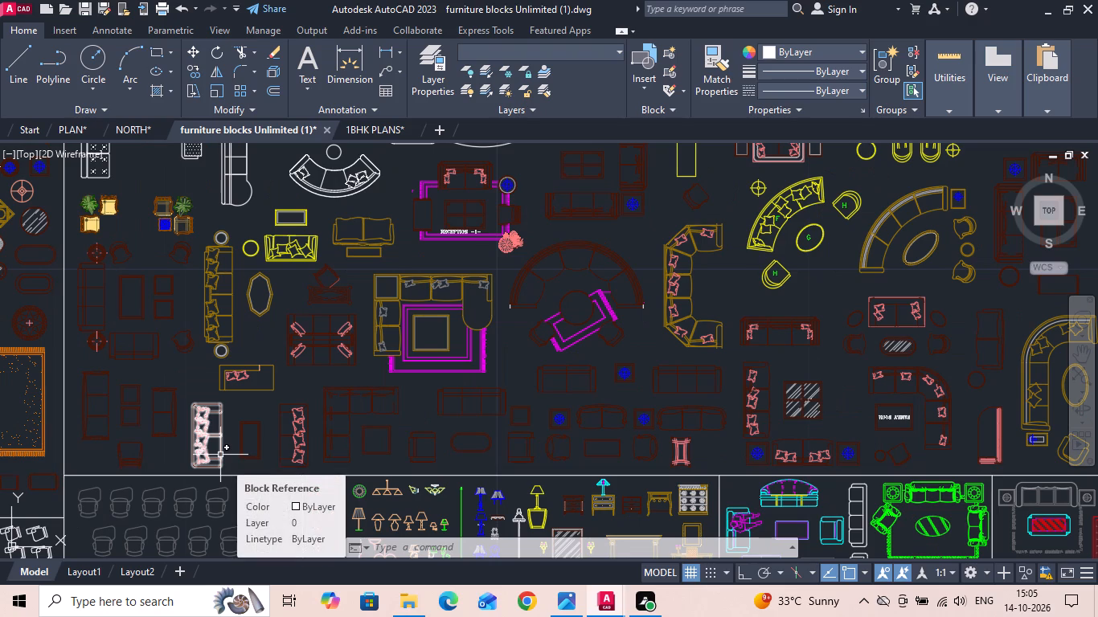
scroll(526, 349, down, 2)
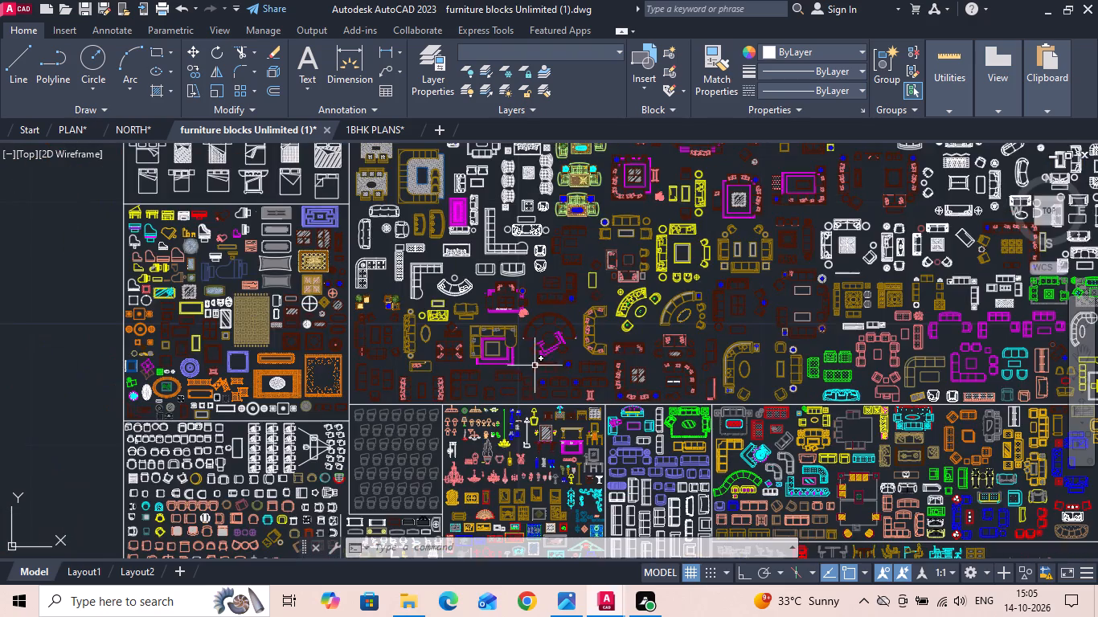
scroll(378, 260, up, 1)
middle_drag(547, 252, 530, 321)
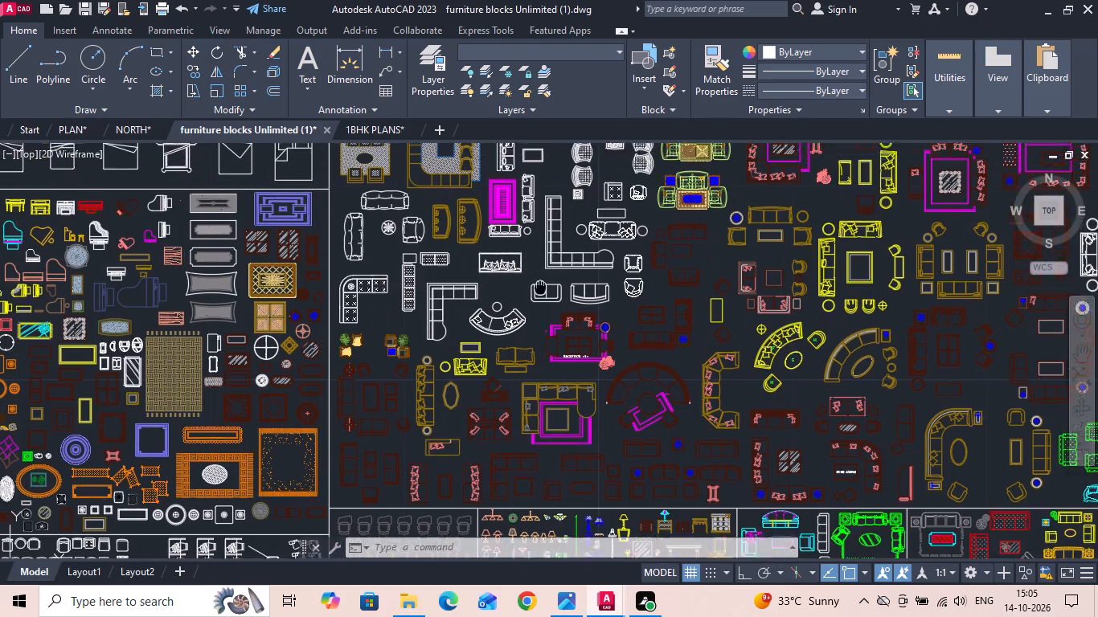
middle_drag(530, 321, 501, 435)
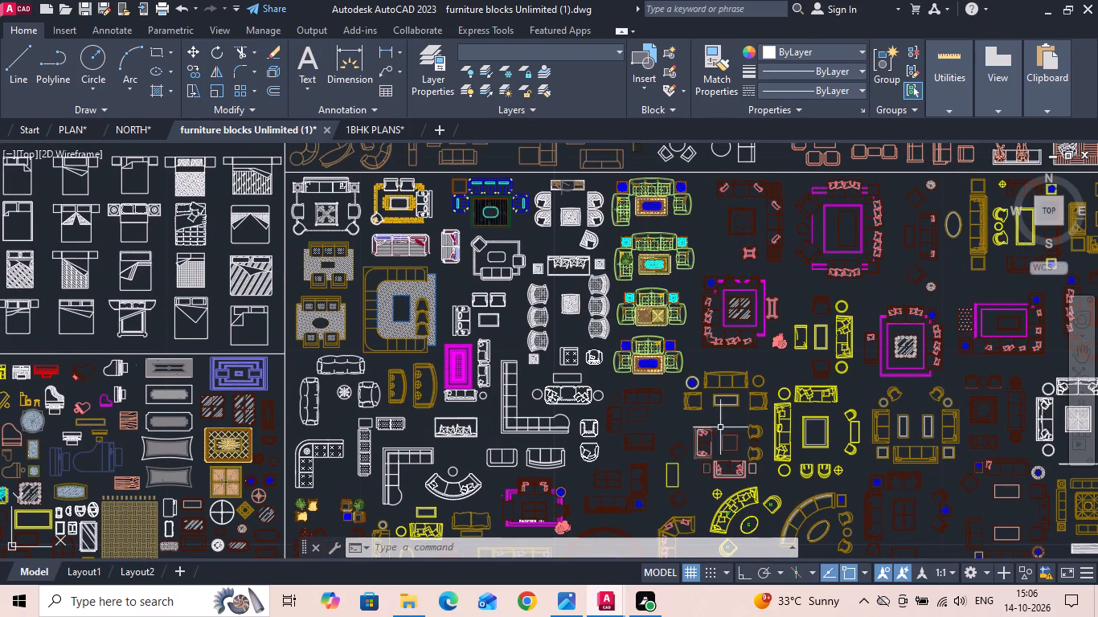
middle_drag(674, 429, 477, 362)
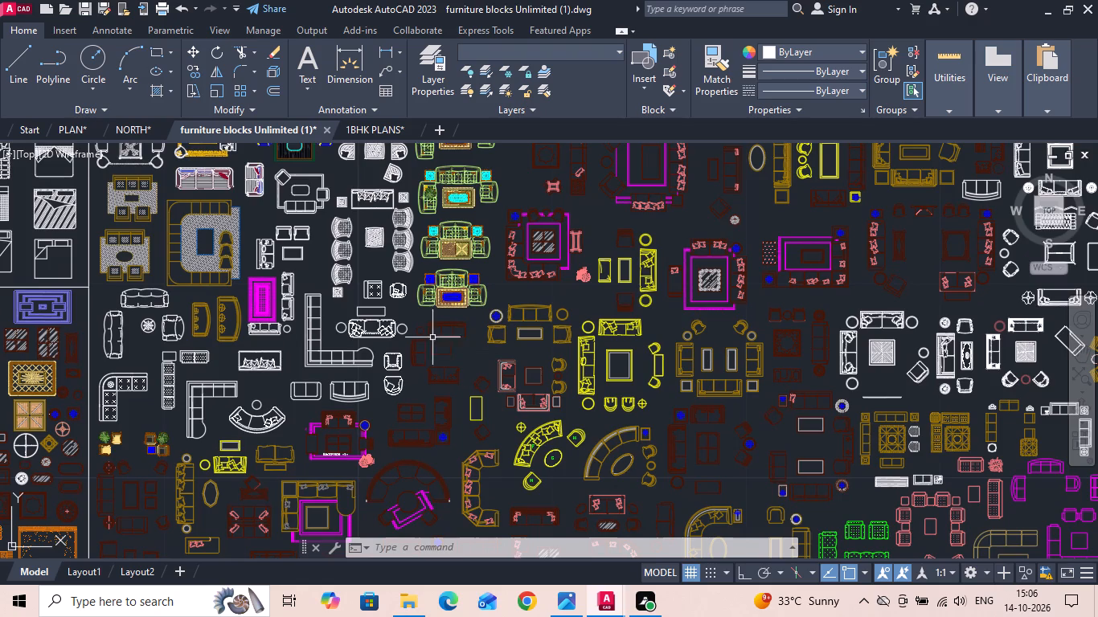
Add the horizontal and upright brown three-seat sofas with cushions to the selection and copy it with the two dining tables.
scroll(358, 280, down, 1)
scroll(805, 471, up, 2)
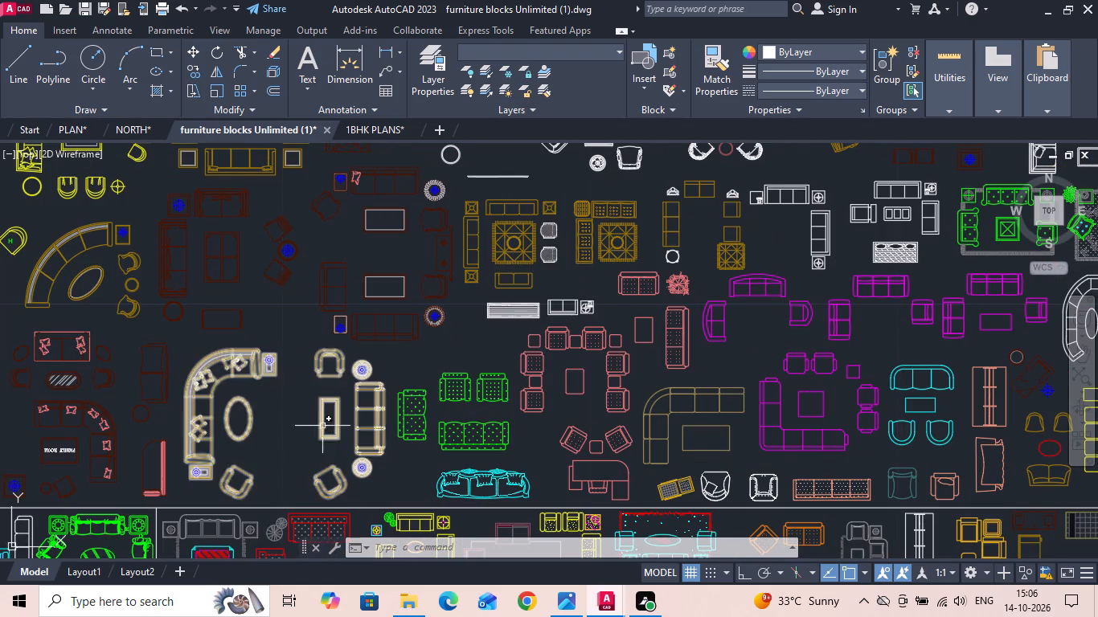
scroll(242, 433, down, 1)
middle_drag(805, 393, 670, 396)
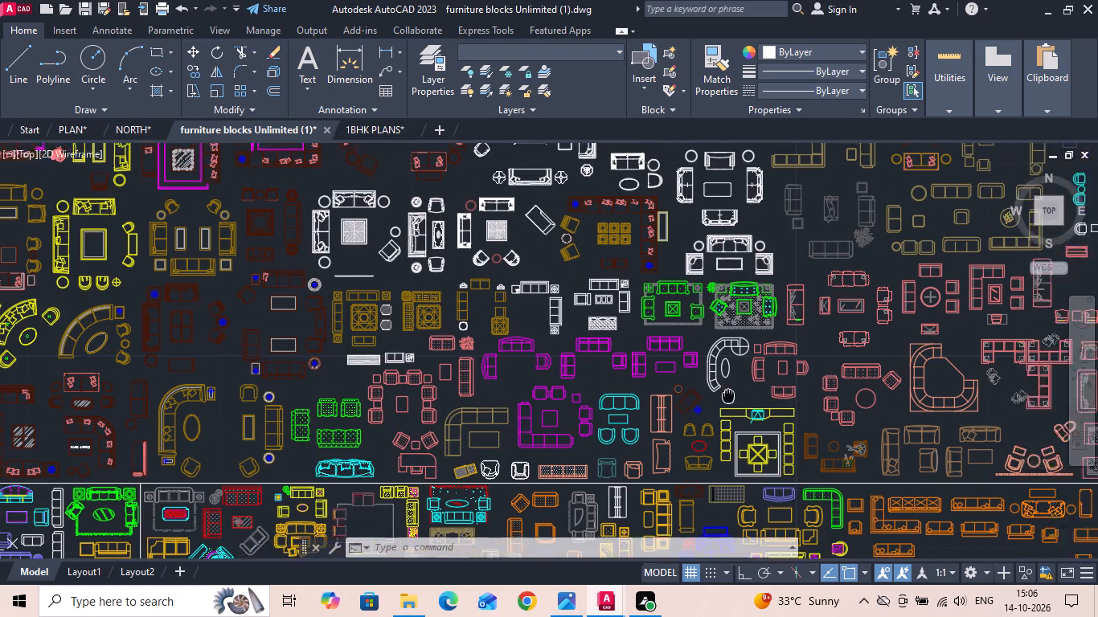
middle_drag(670, 396, 459, 396)
scroll(702, 437, up, 2)
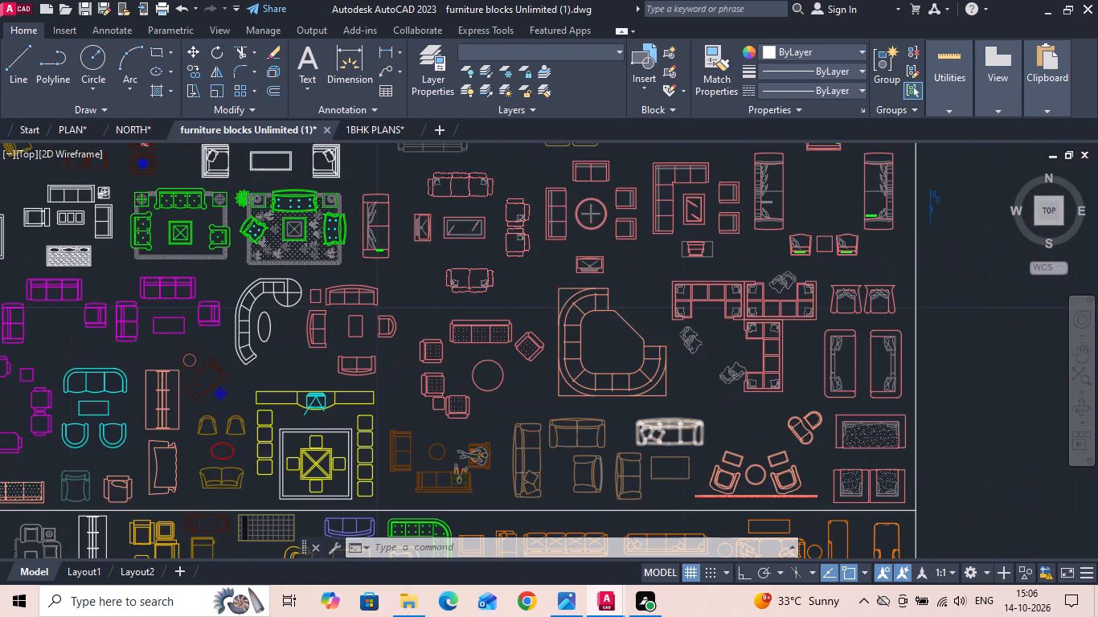
click(703, 436)
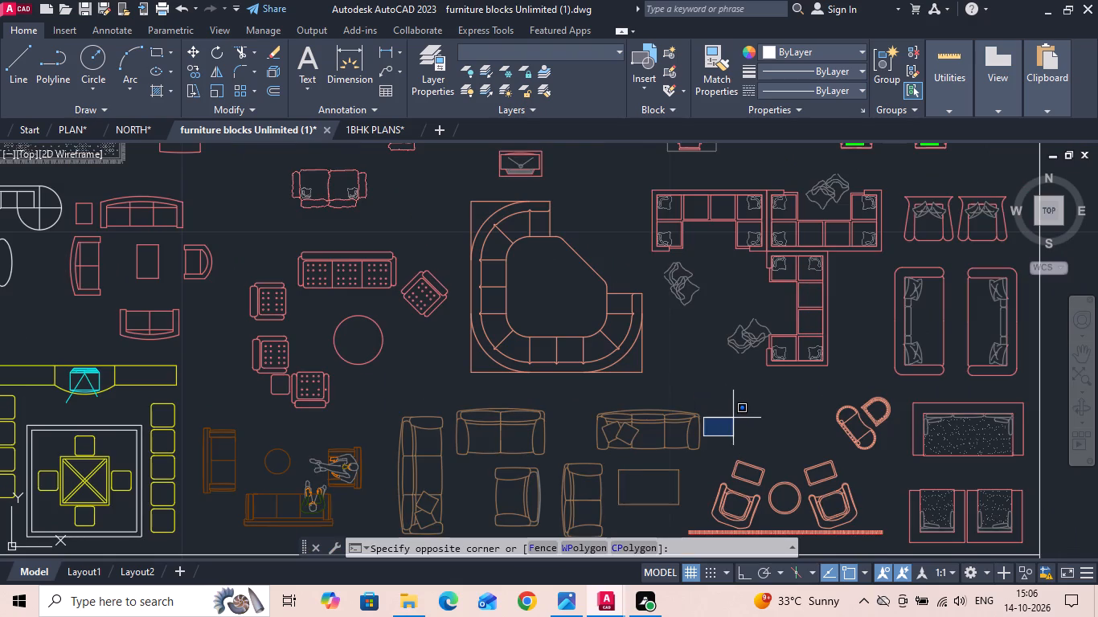
click(579, 412)
drag(444, 484, 435, 484)
click(410, 465)
click(414, 407)
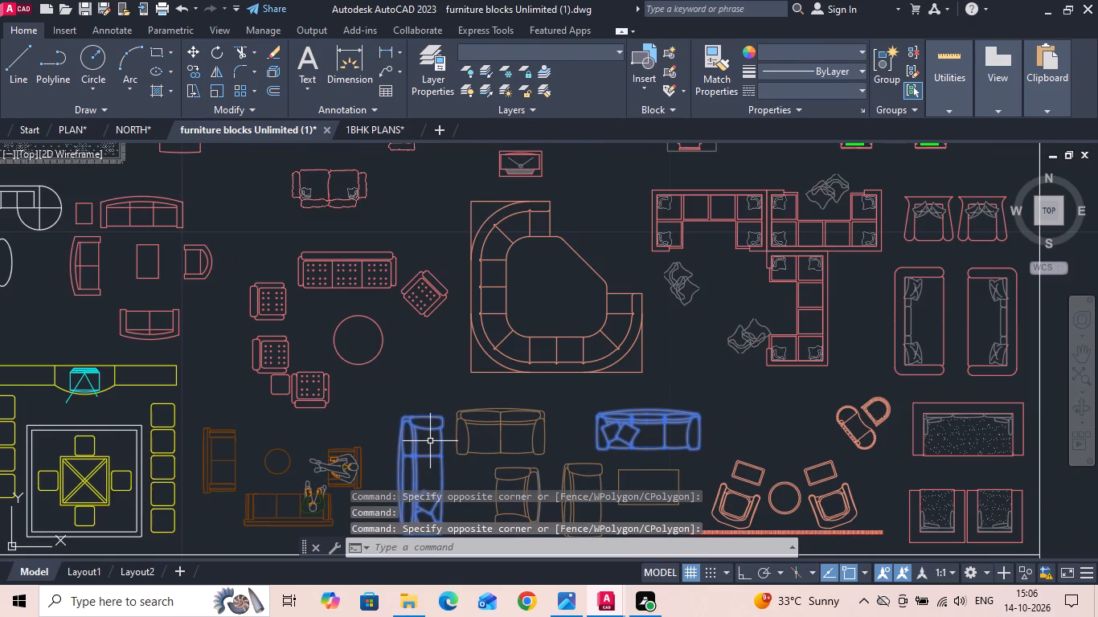
key(ctrl+c)
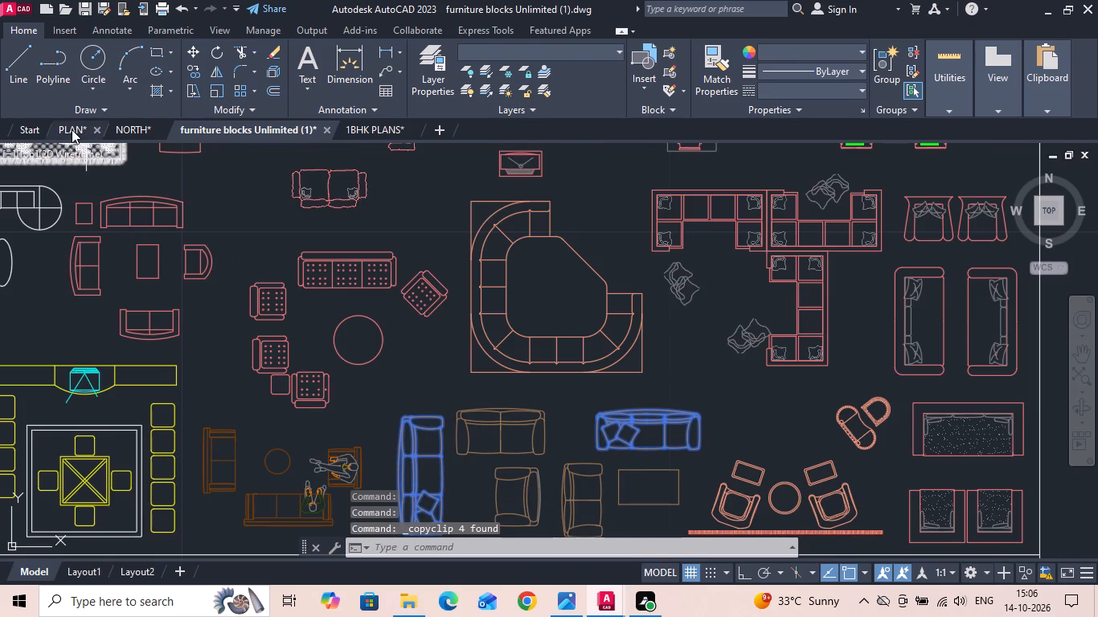
Paste the copied dining table and sofa blocks into PLAN.dwg, in the empty space below the lower 330X360 bedroom.
click(72, 129)
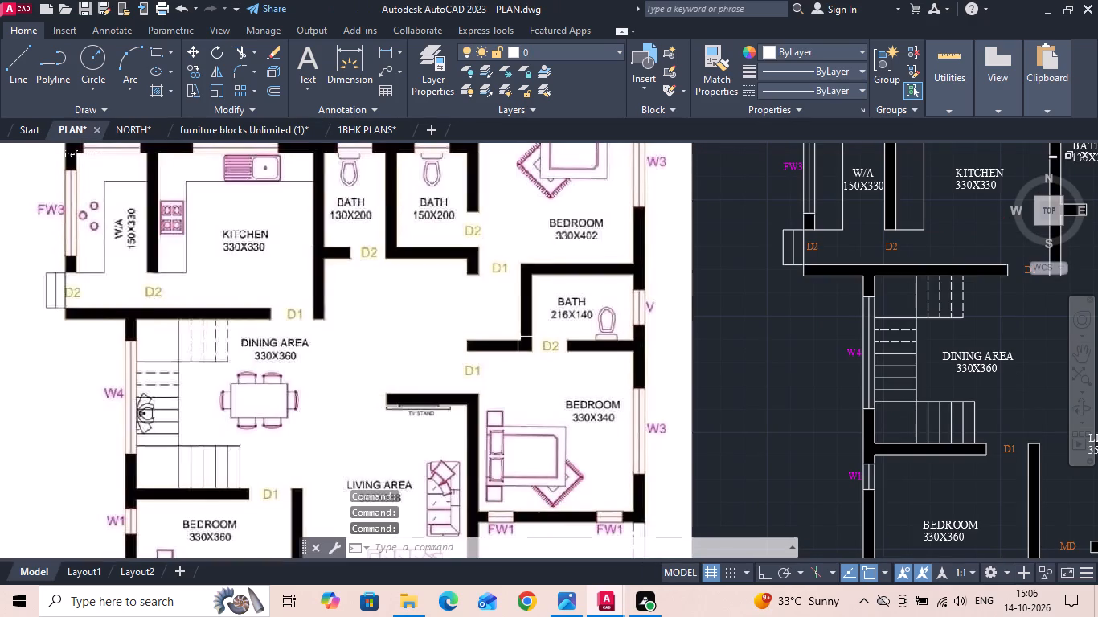
key(ctrl+v)
scroll(474, 320, down, 2)
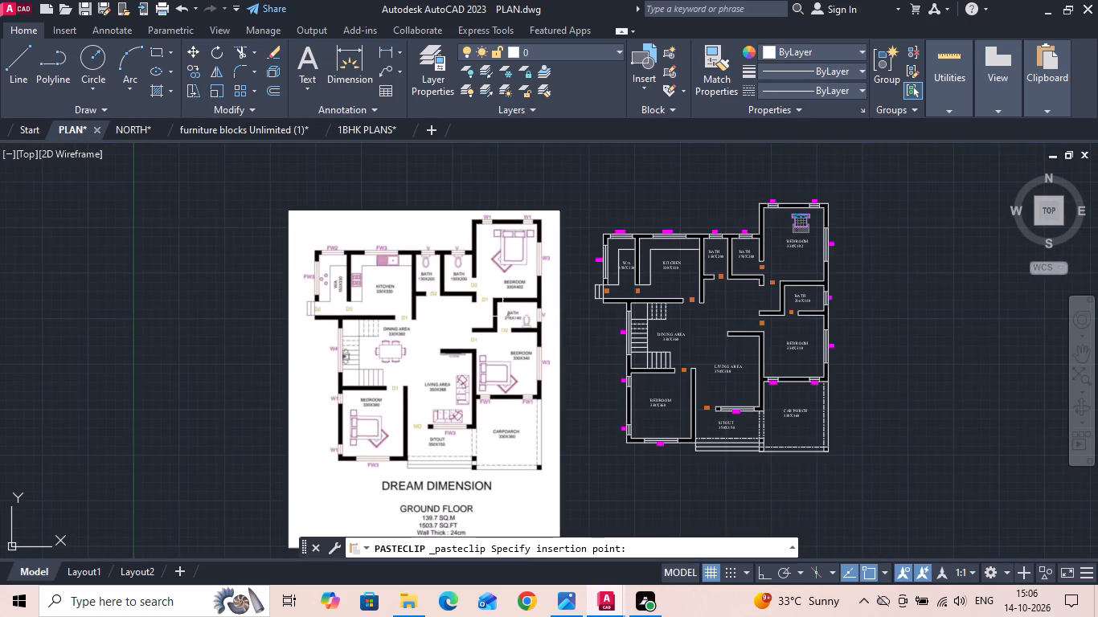
scroll(703, 402, up, 3)
scroll(629, 365, down, 1)
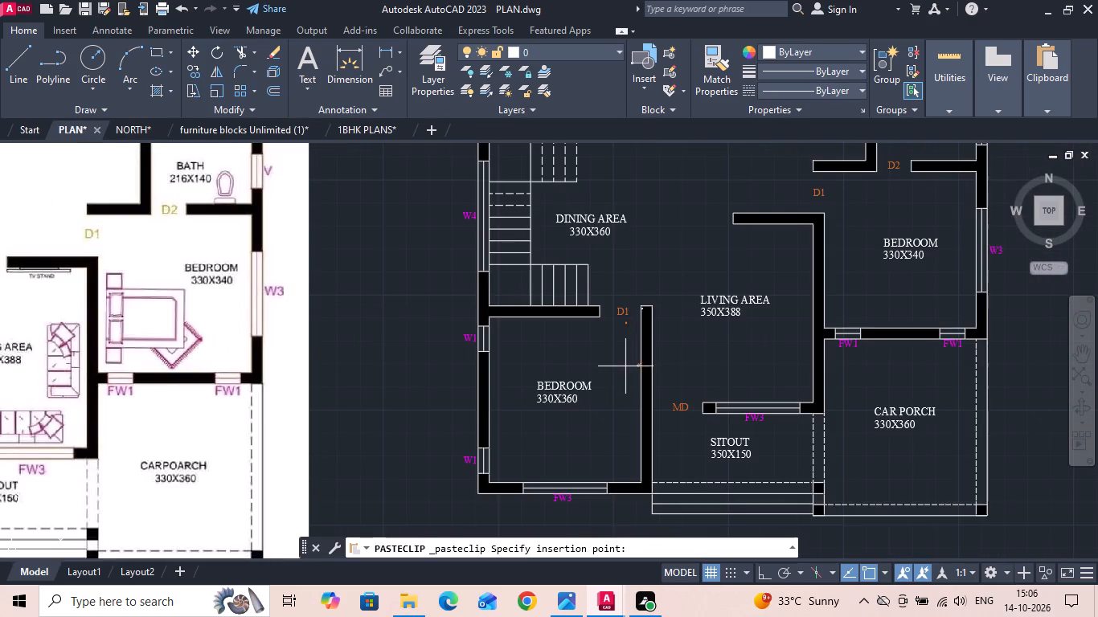
middle_drag(589, 411, 652, 287)
middle_drag(500, 453, 509, 410)
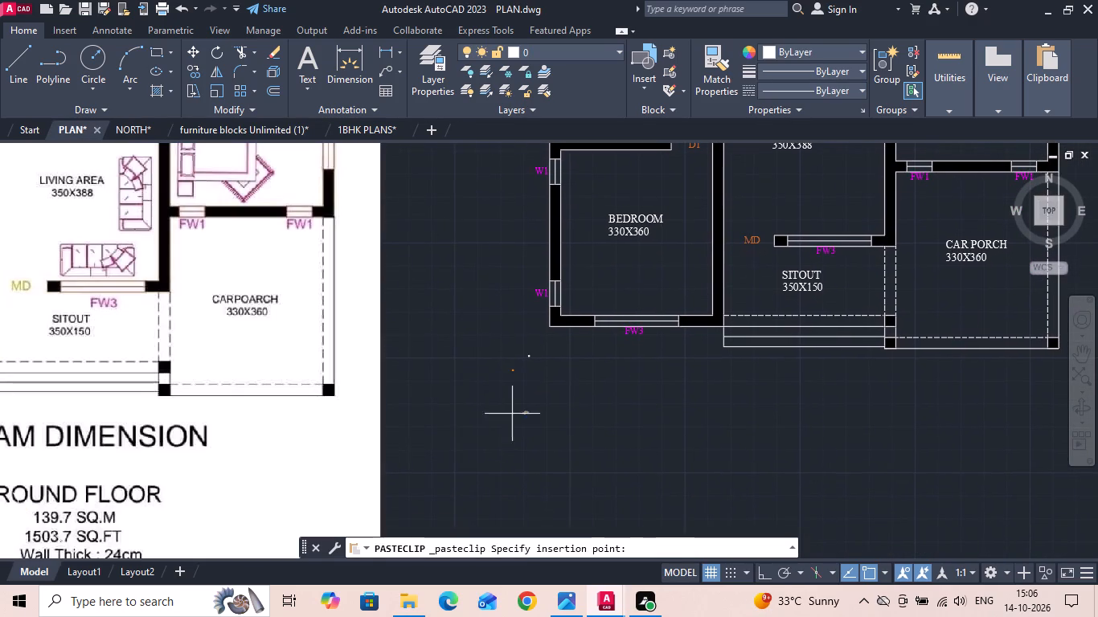
click(508, 429)
Scale the four pasted dining table and sofa blocks by a factor of 39.3701 from the horizontal sofa's corner.
drag(477, 341, 508, 406)
click(552, 465)
right_click(533, 366)
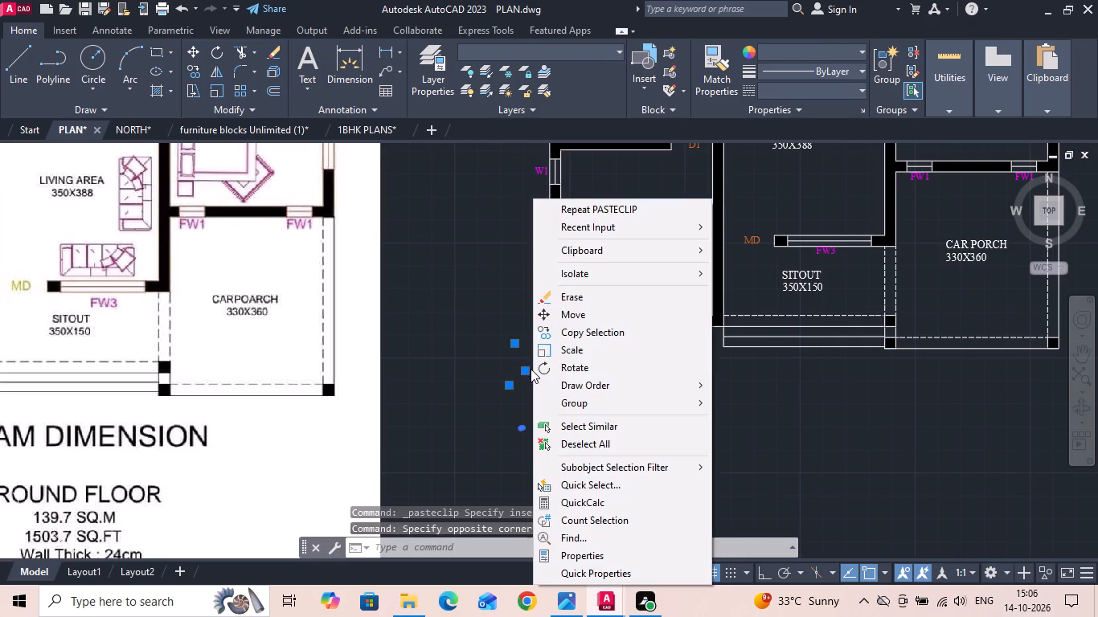
click(575, 349)
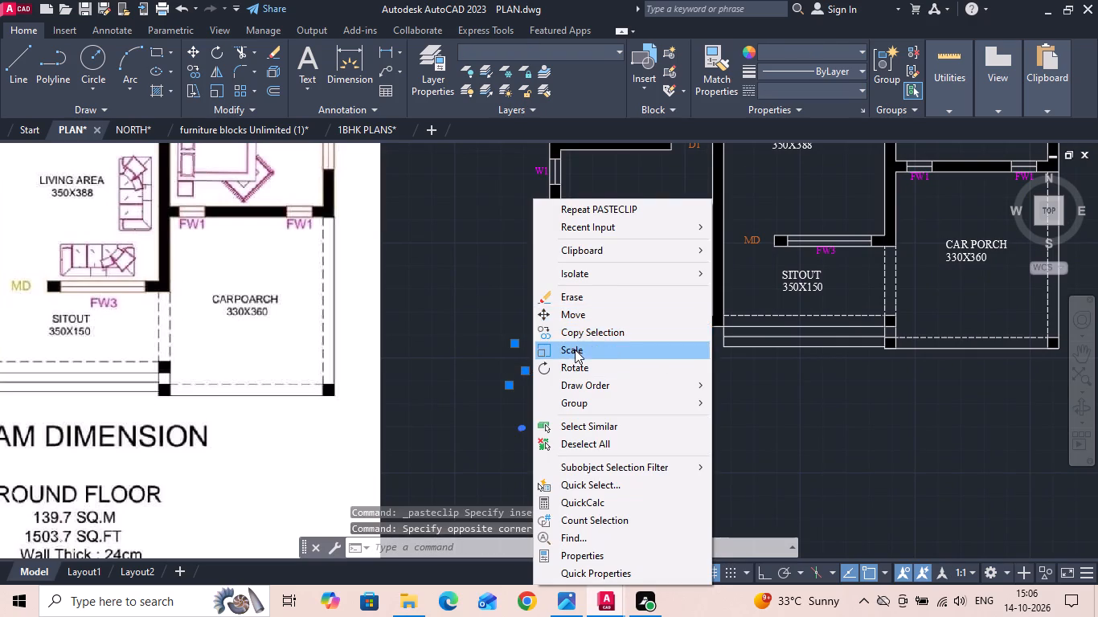
scroll(560, 456, up, 2)
scroll(438, 415, up, 2)
scroll(504, 343, up, 5)
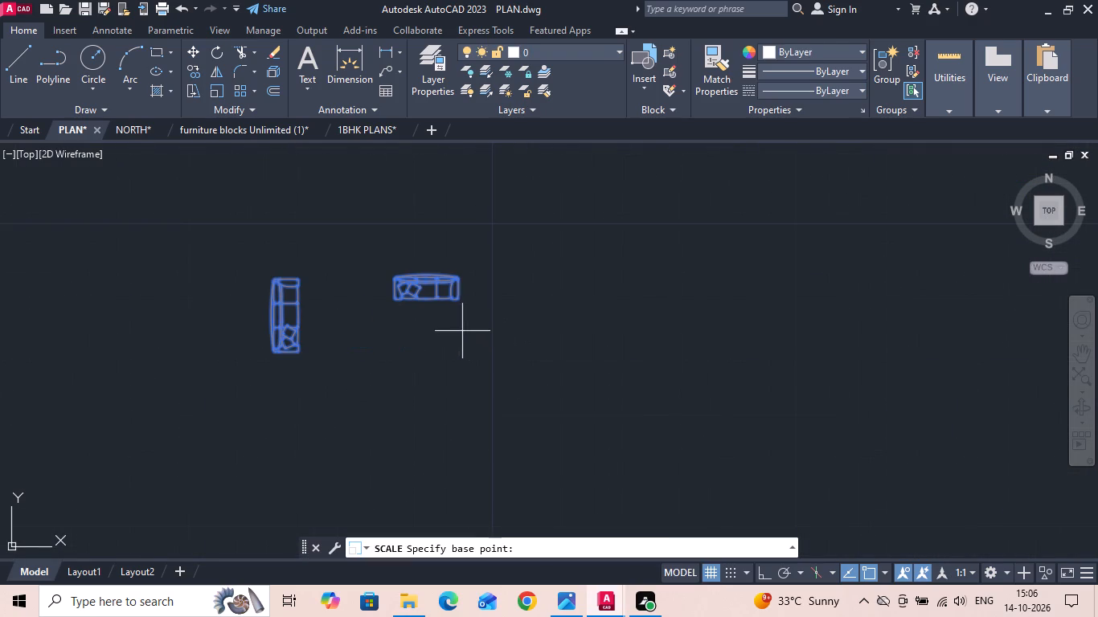
drag(458, 299, 429, 319)
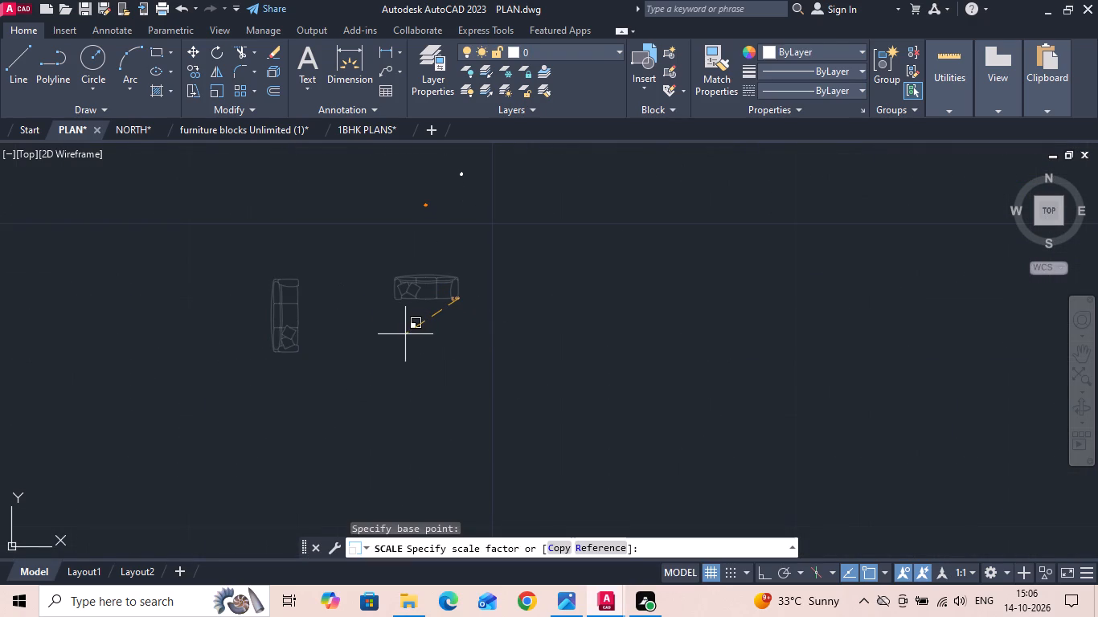
text(39.3701)
key(Return)
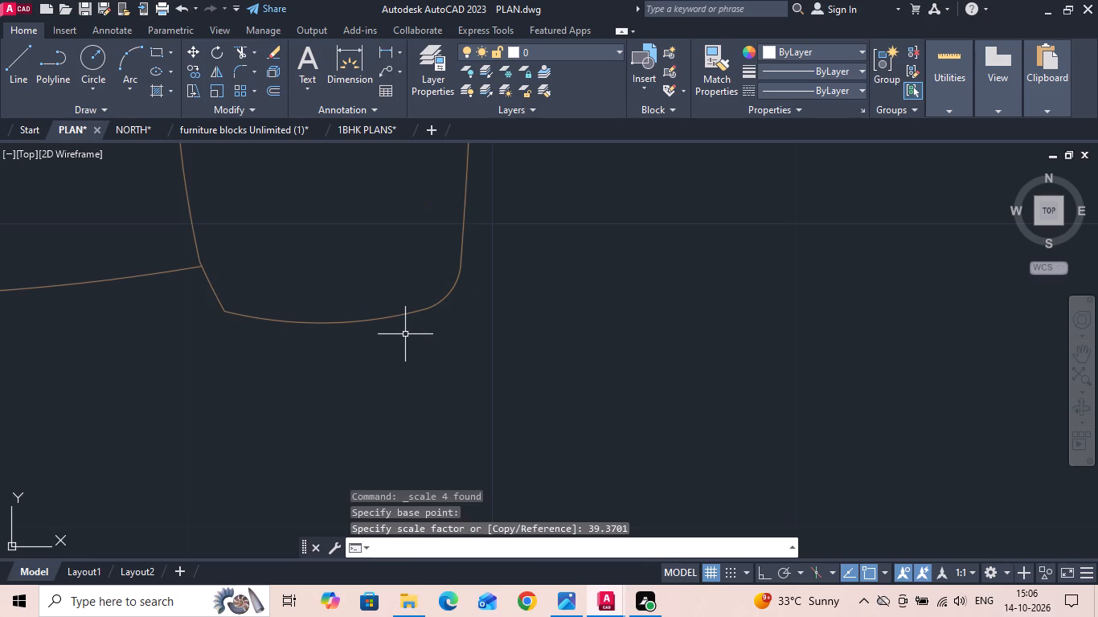
Move the reference floor plan image farther from the drawn plan to free the space between them.
scroll(505, 331, down, 10)
scroll(566, 386, down, 1)
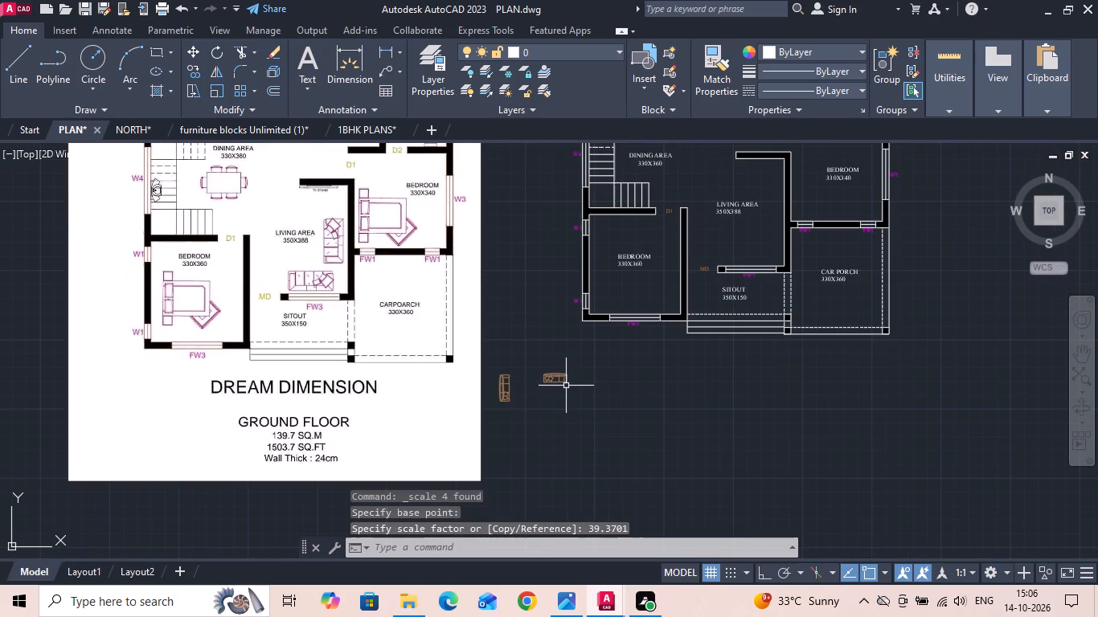
scroll(566, 386, down, 2)
drag(541, 337, 536, 329)
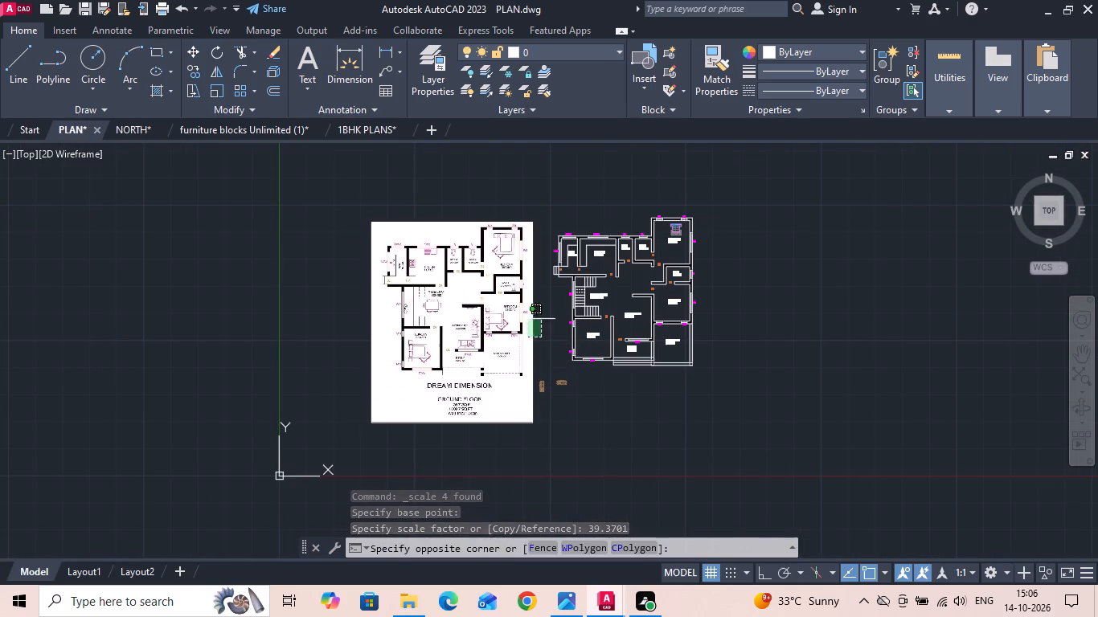
click(527, 319)
right_click(527, 319)
click(554, 292)
drag(622, 473, 600, 464)
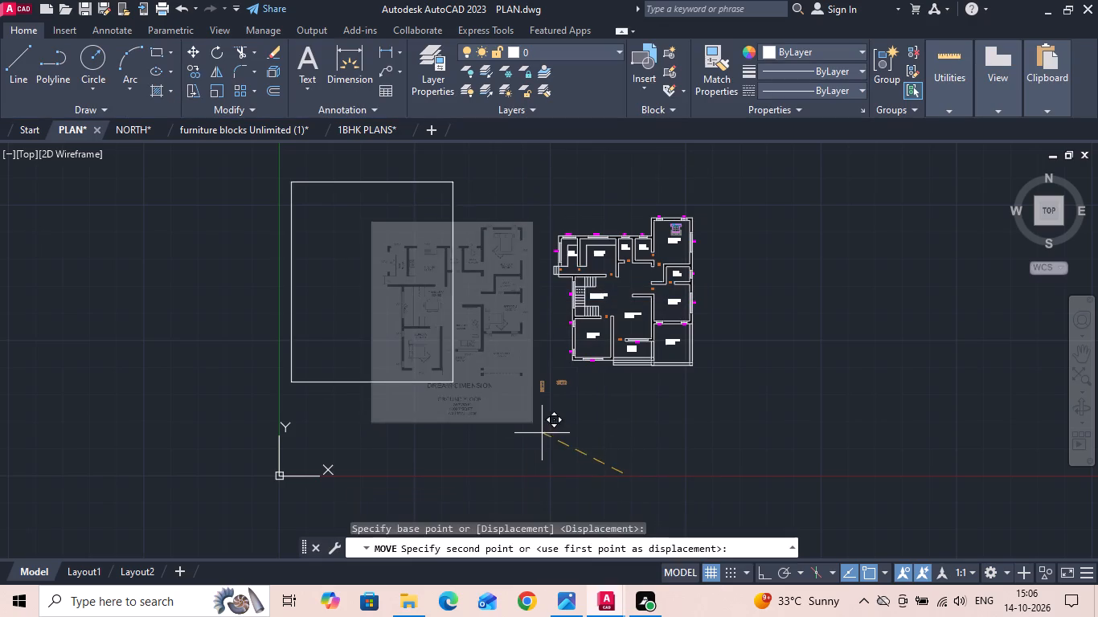
click(529, 425)
Move the orange six-seat dining table from above the plans to just above the upright brown sofa.
scroll(564, 373, up, 3)
scroll(551, 414, down, 2)
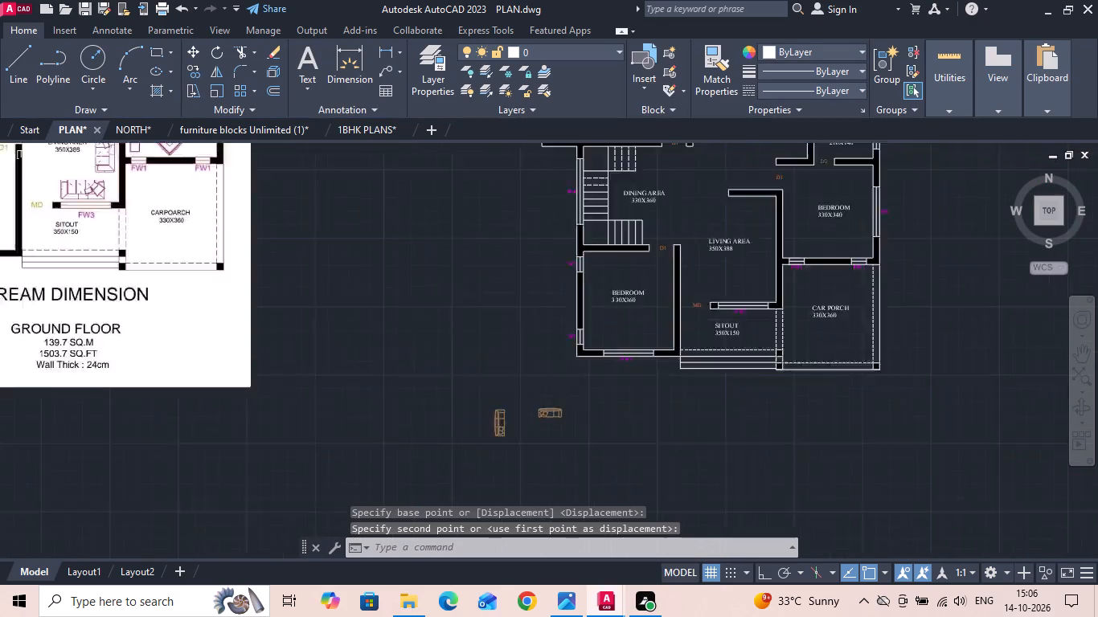
scroll(549, 423, down, 3)
scroll(563, 203, up, 2)
drag(559, 224, 468, 330)
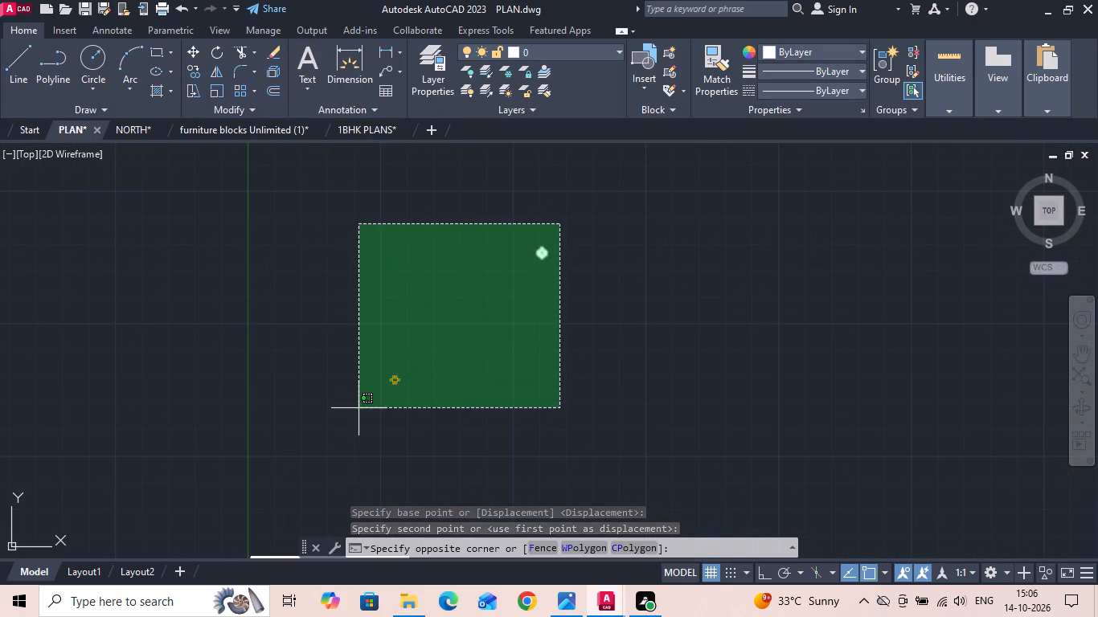
click(350, 417)
right_click(349, 415)
click(427, 147)
scroll(460, 210, down, 2)
drag(459, 248, 471, 307)
middle_drag(500, 325, 570, 195)
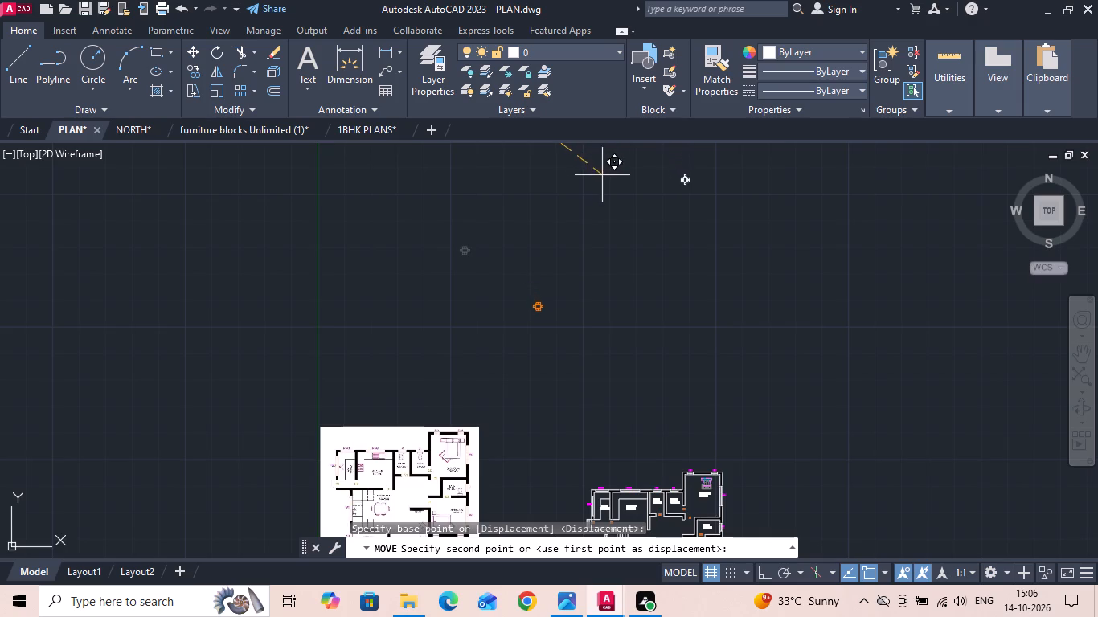
scroll(602, 178, down, 1)
scroll(615, 407, down, 1)
middle_drag(617, 402, 625, 280)
scroll(625, 280, up, 1)
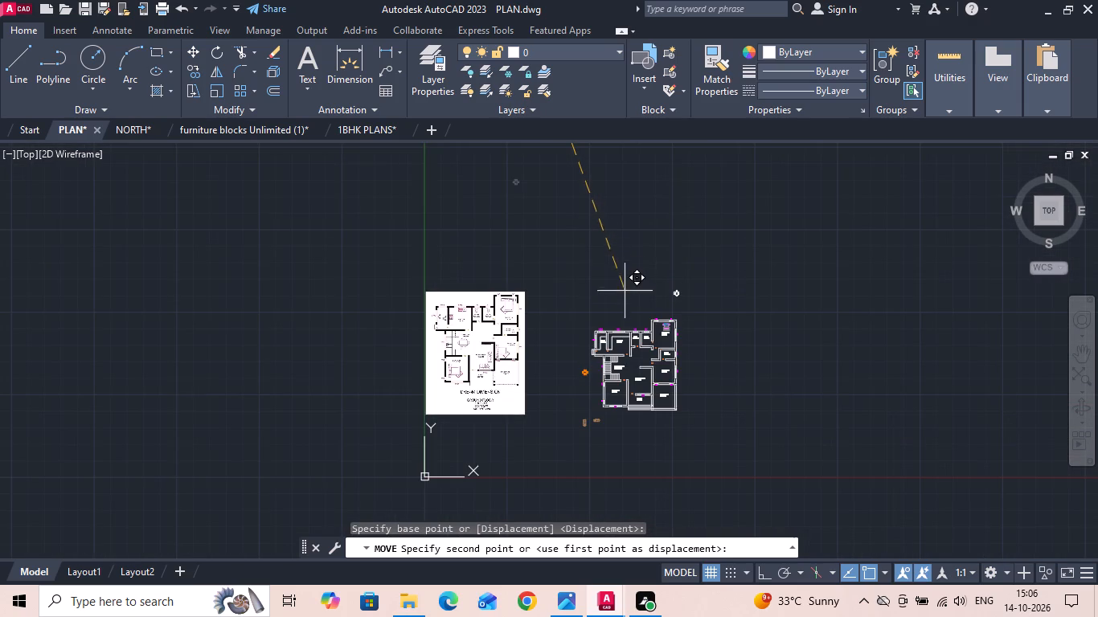
click(629, 327)
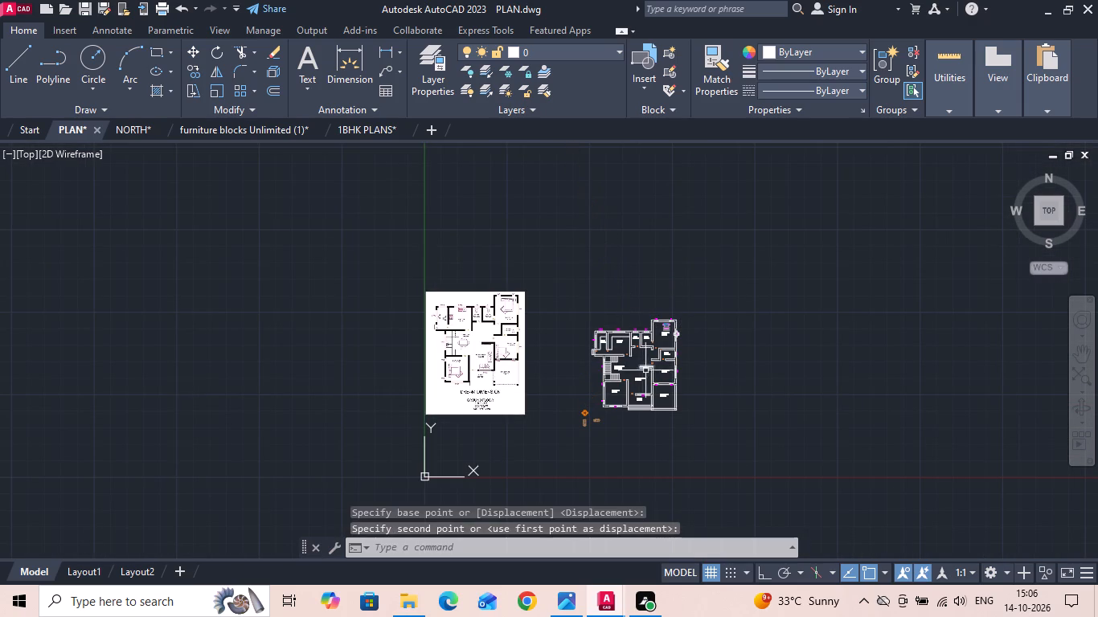
Move the white six-seat dining table off the 330X402 bedroom's outer wall to beside the orange dining table.
scroll(647, 404, up, 2)
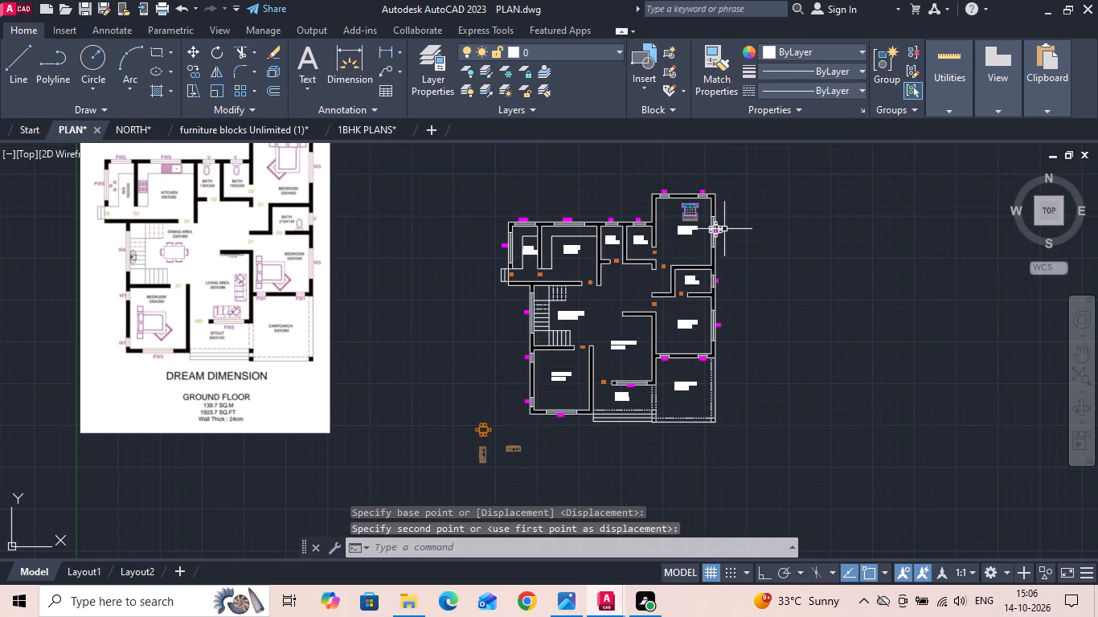
click(722, 229)
right_click(722, 229)
click(760, 292)
drag(747, 239, 709, 284)
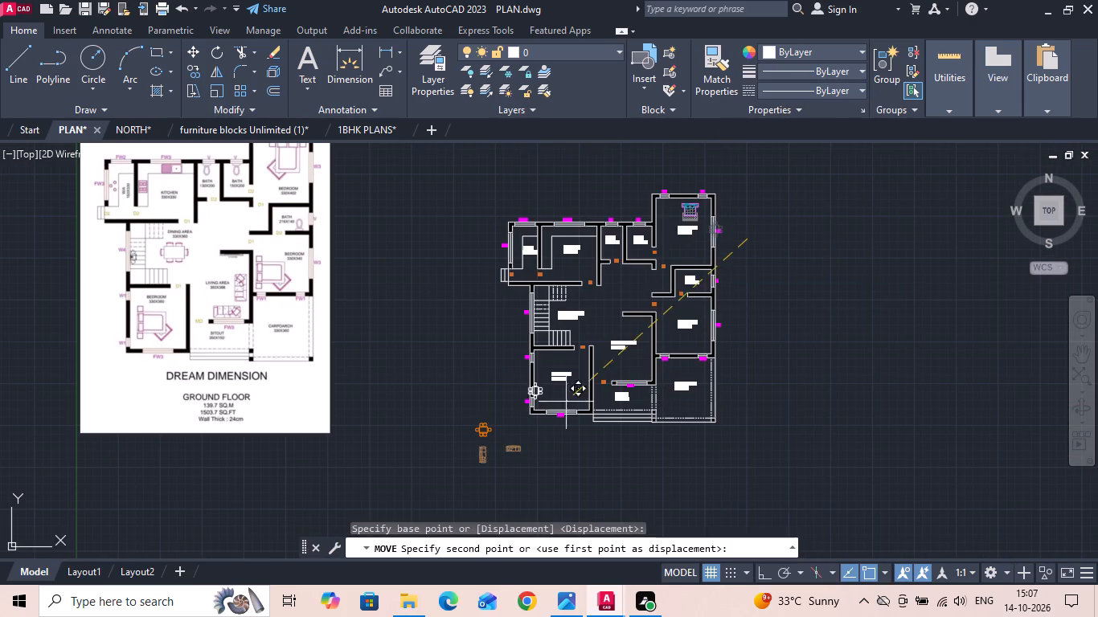
scroll(531, 431, up, 2)
click(530, 443)
scroll(528, 451, down, 2)
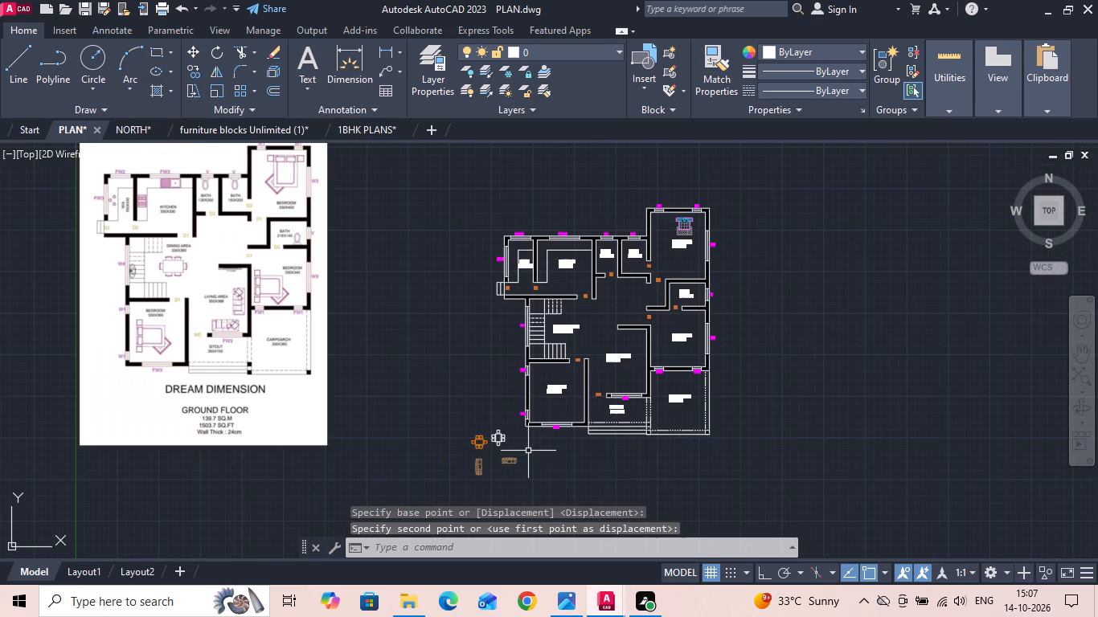
Move the white six-seat dining table into the DINING AREA 330X360, beside the staircase.
scroll(593, 356, down, 2)
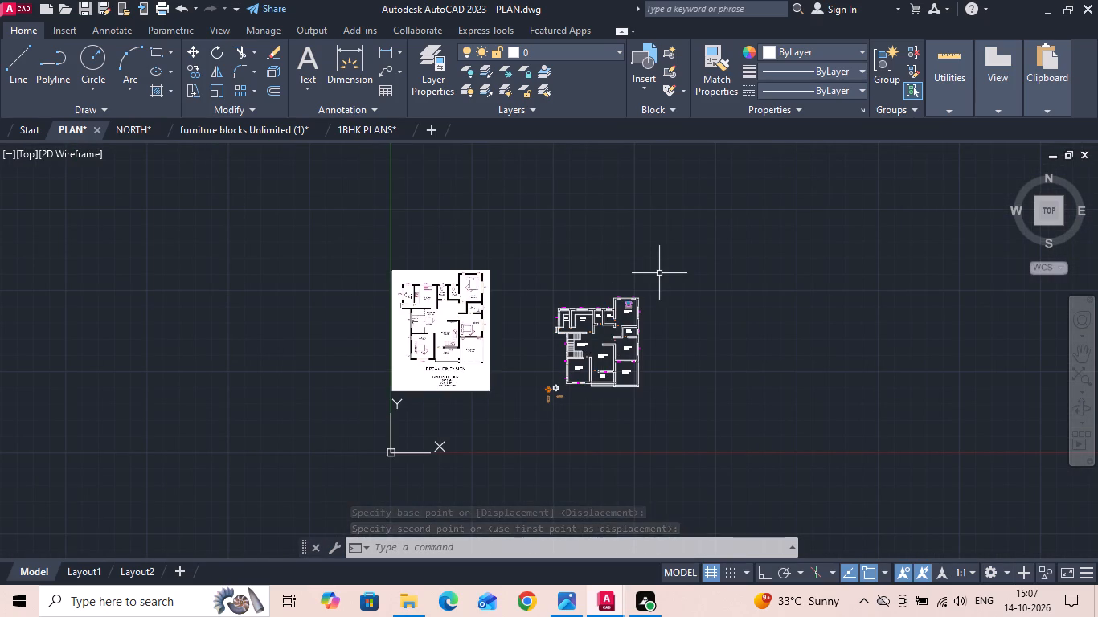
middle_drag(633, 281, 658, 225)
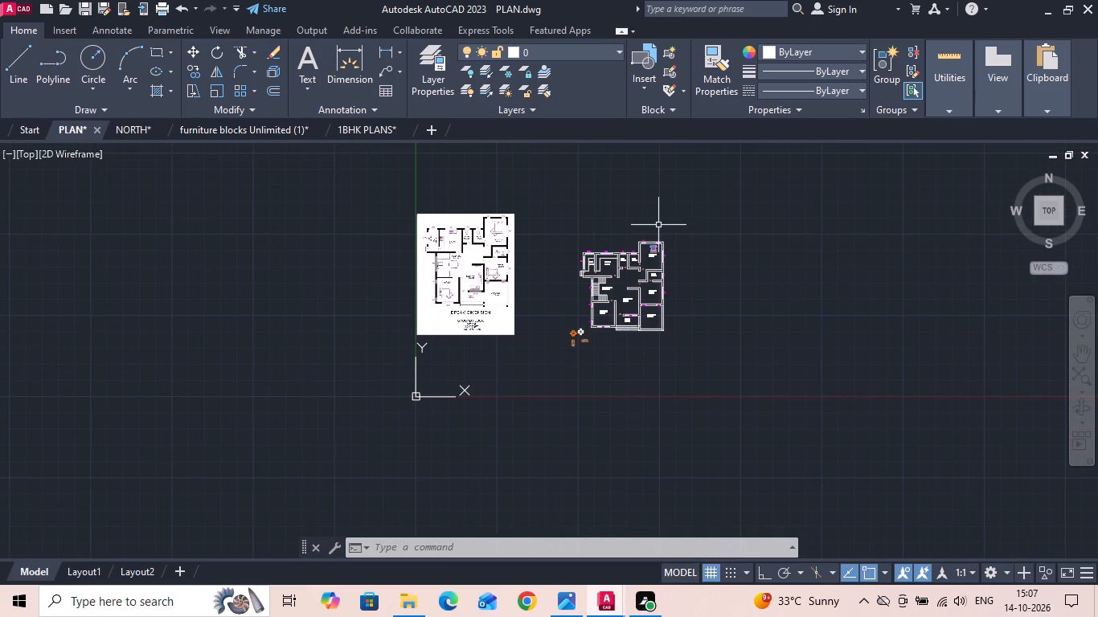
middle_drag(662, 235, 678, 241)
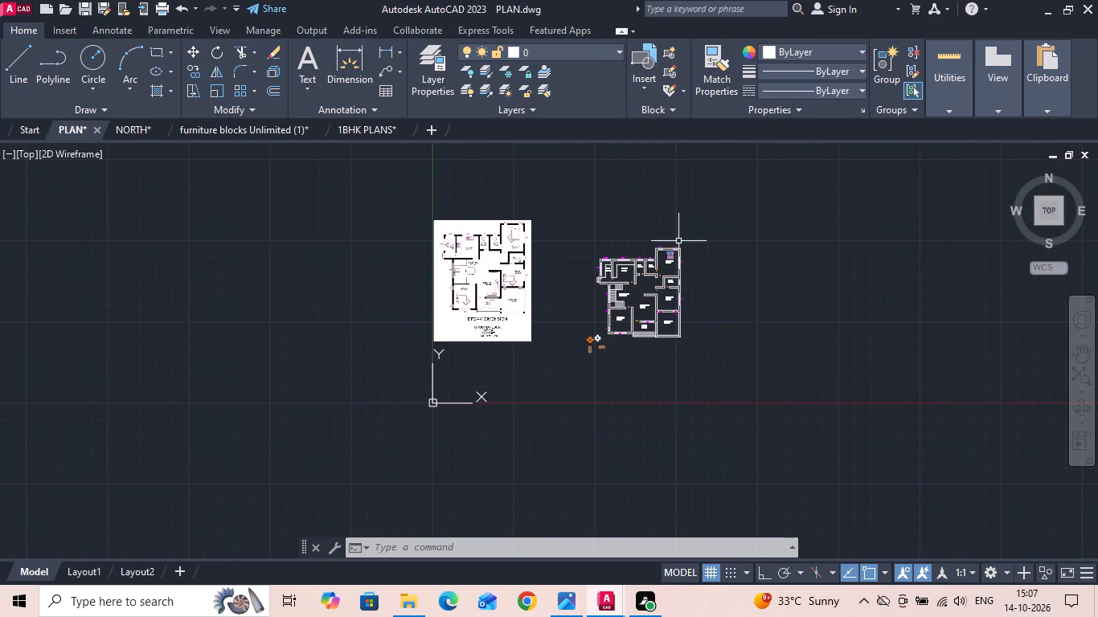
middle_drag(680, 259, 680, 248)
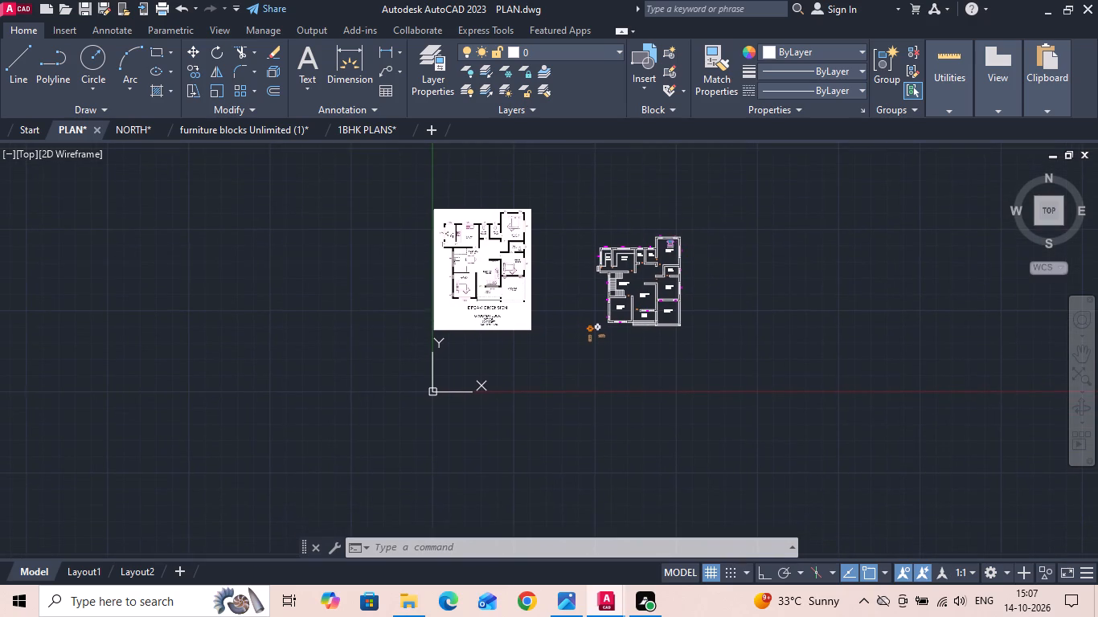
scroll(544, 360, up, 2)
scroll(699, 251, up, 3)
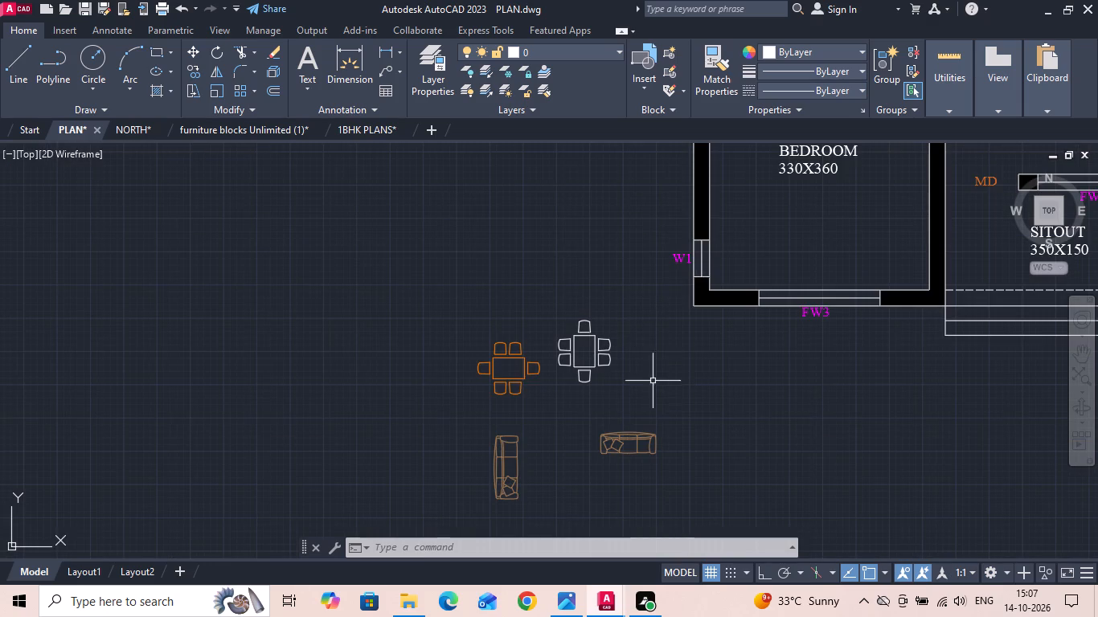
drag(612, 369, 596, 341)
click(585, 321)
right_click(585, 321)
click(649, 288)
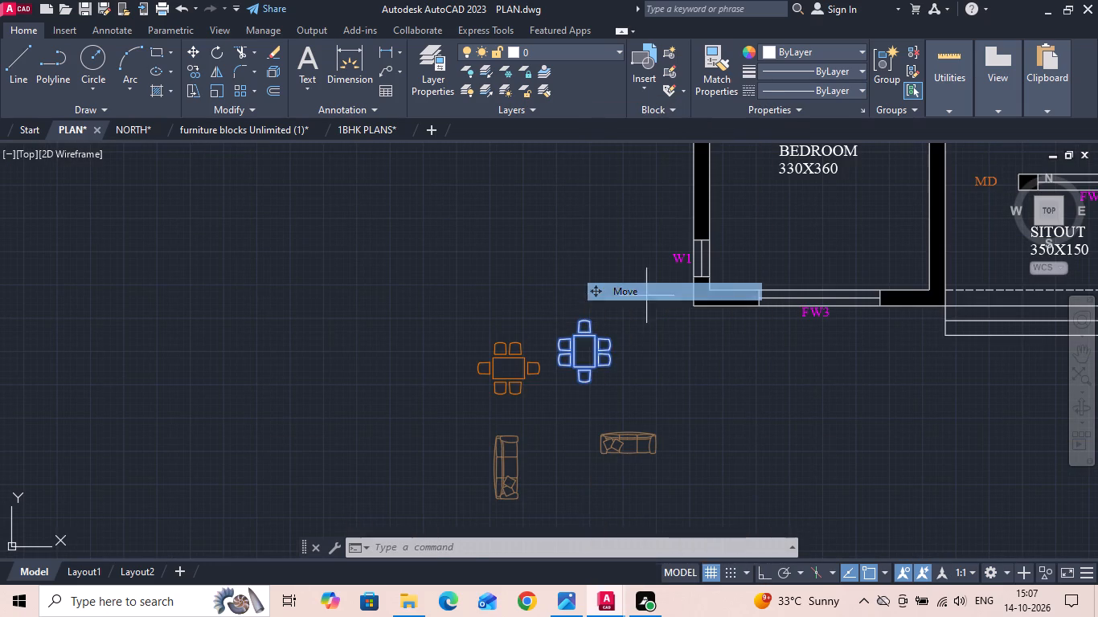
click(580, 373)
scroll(449, 414, down, 2)
middle_drag(662, 239, 671, 259)
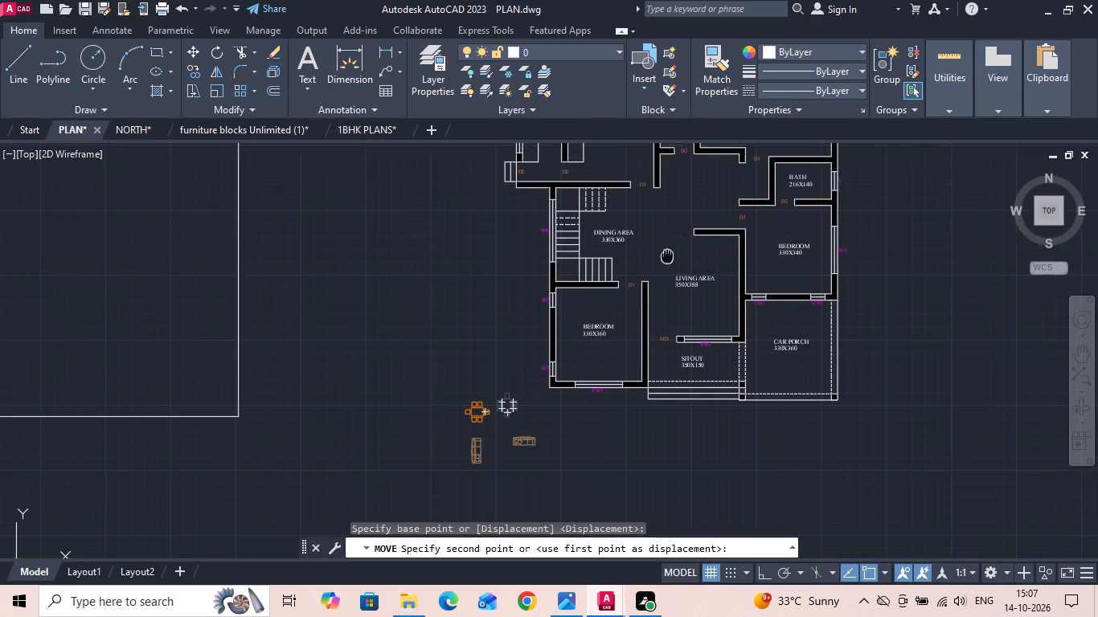
middle_drag(671, 259, 686, 266)
scroll(732, 278, down, 2)
scroll(518, 237, up, 2)
scroll(948, 288, up, 2)
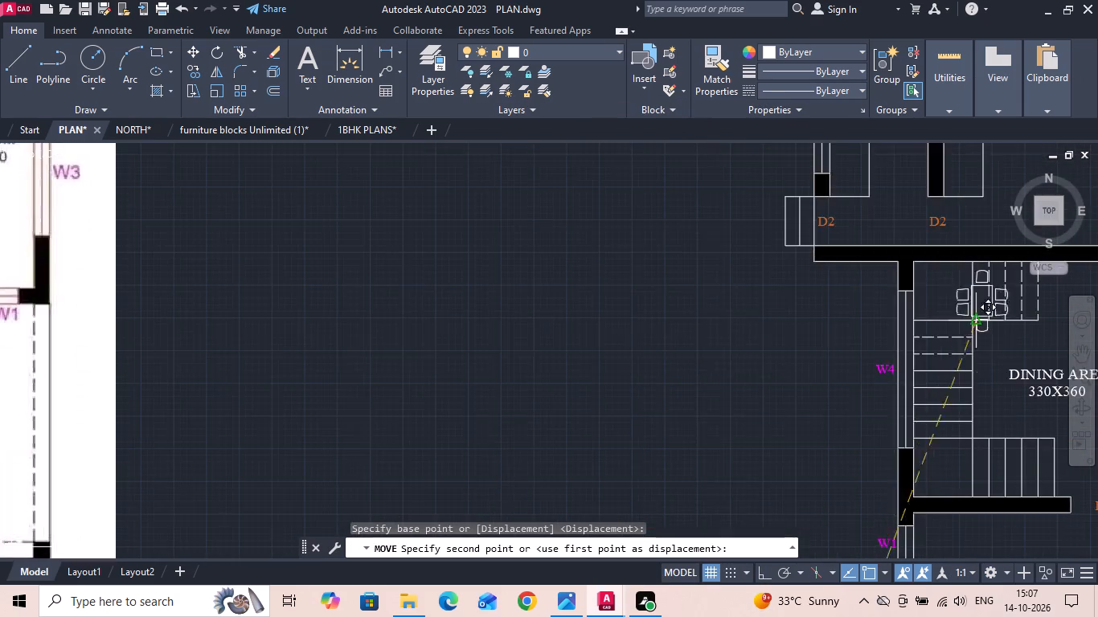
scroll(1005, 339, up, 1)
middle_drag(958, 343, 457, 345)
scroll(574, 390, up, 1)
click(578, 397)
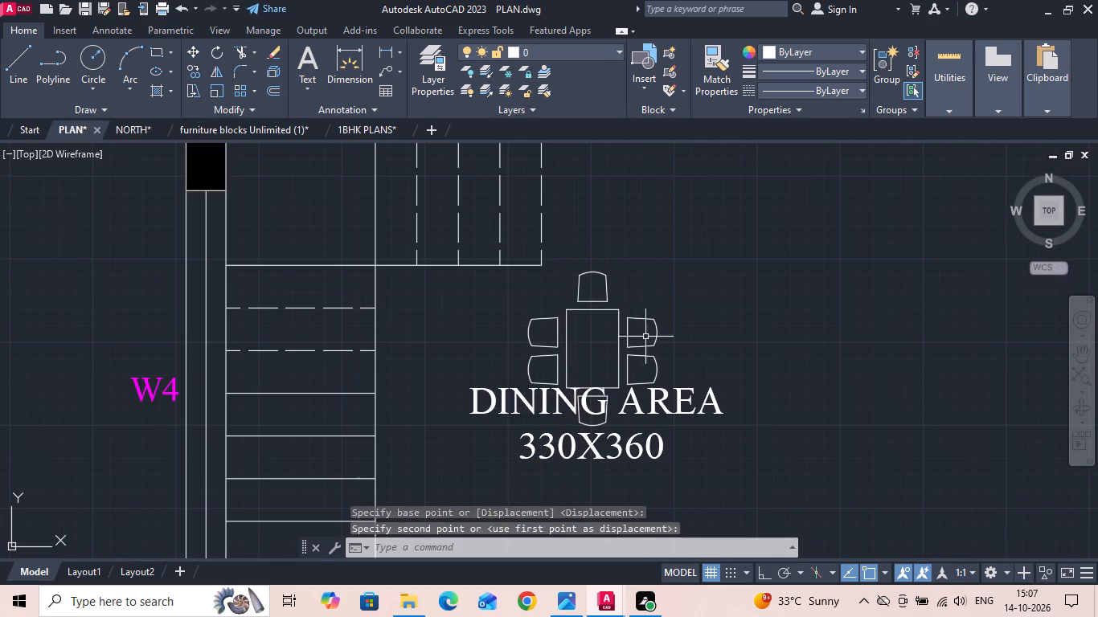
key(Escape)
Rotate the white dining table 90 degrees so its long side runs horizontally, as in the reference.
drag(694, 308, 639, 329)
click(618, 333)
right_click(615, 333)
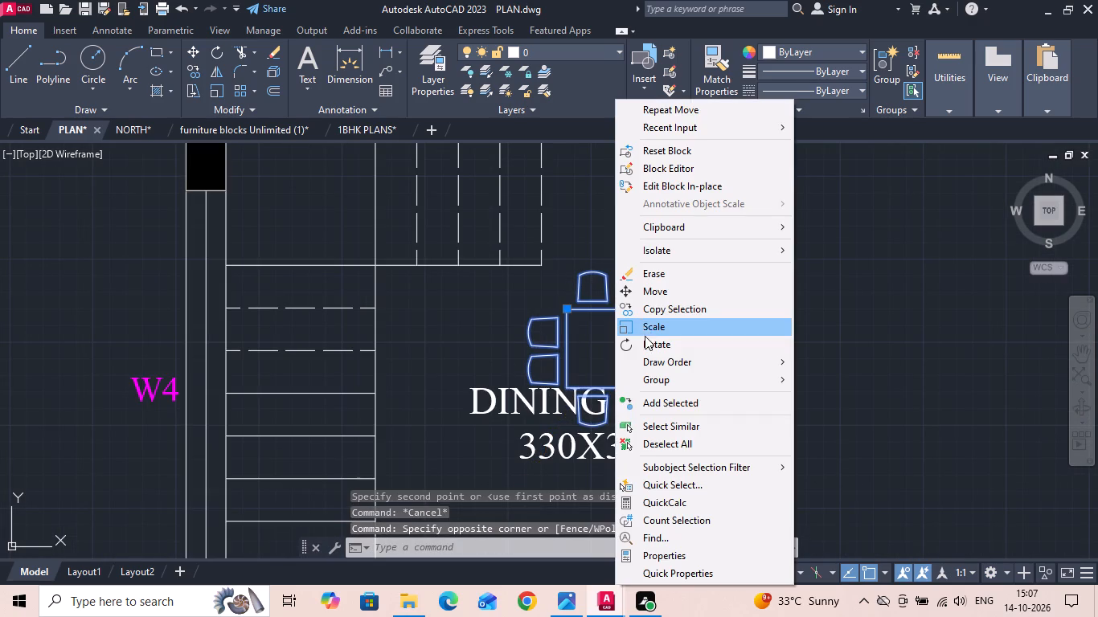
click(646, 345)
click(646, 318)
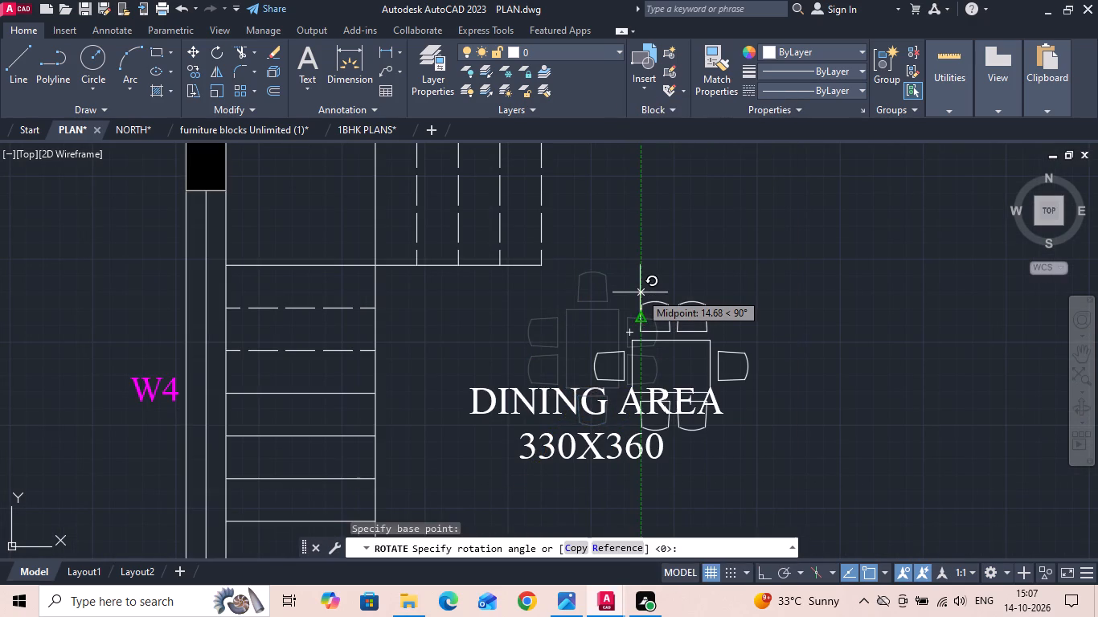
click(636, 243)
Scale up the white dining table from its centre to suit the dining area.
drag(711, 315, 658, 337)
click(638, 337)
right_click(635, 337)
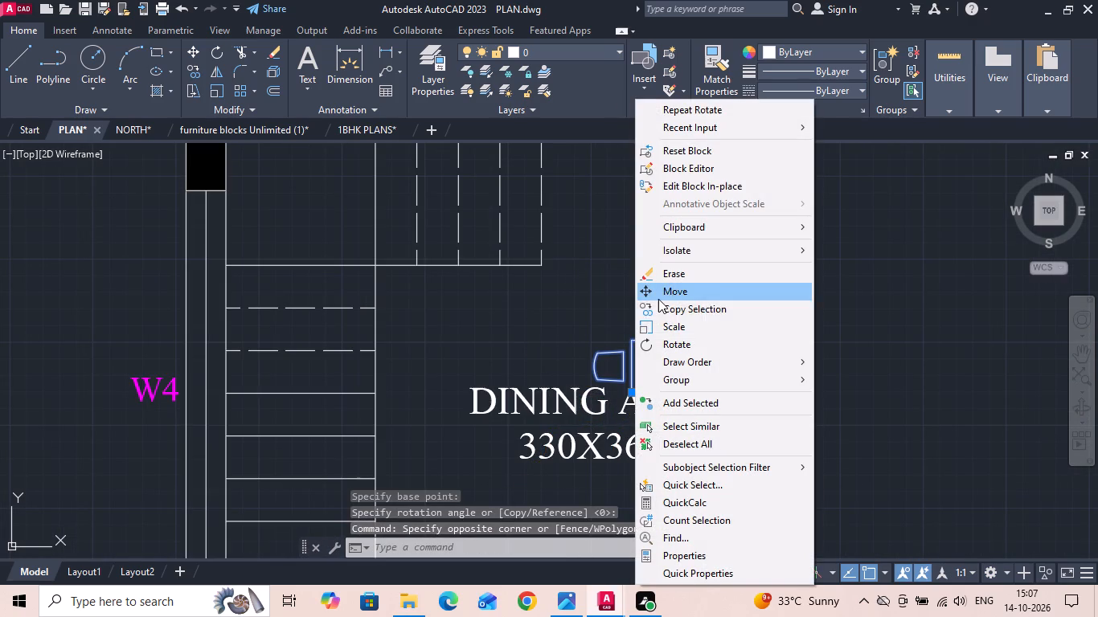
click(663, 325)
click(669, 366)
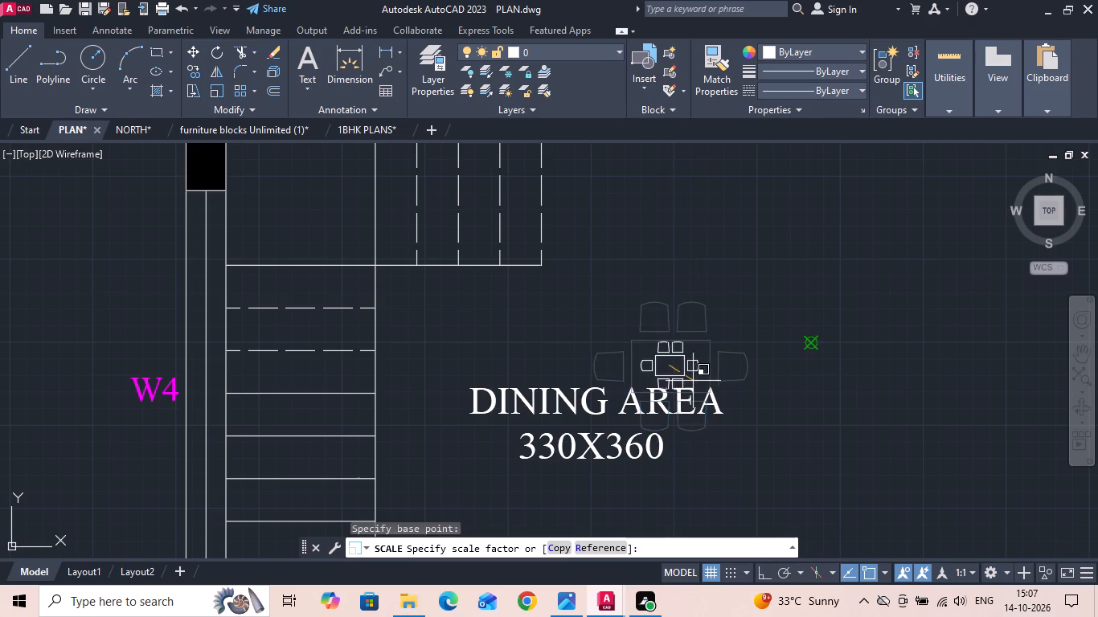
scroll(801, 374, down, 3)
middle_drag(801, 374, 838, 349)
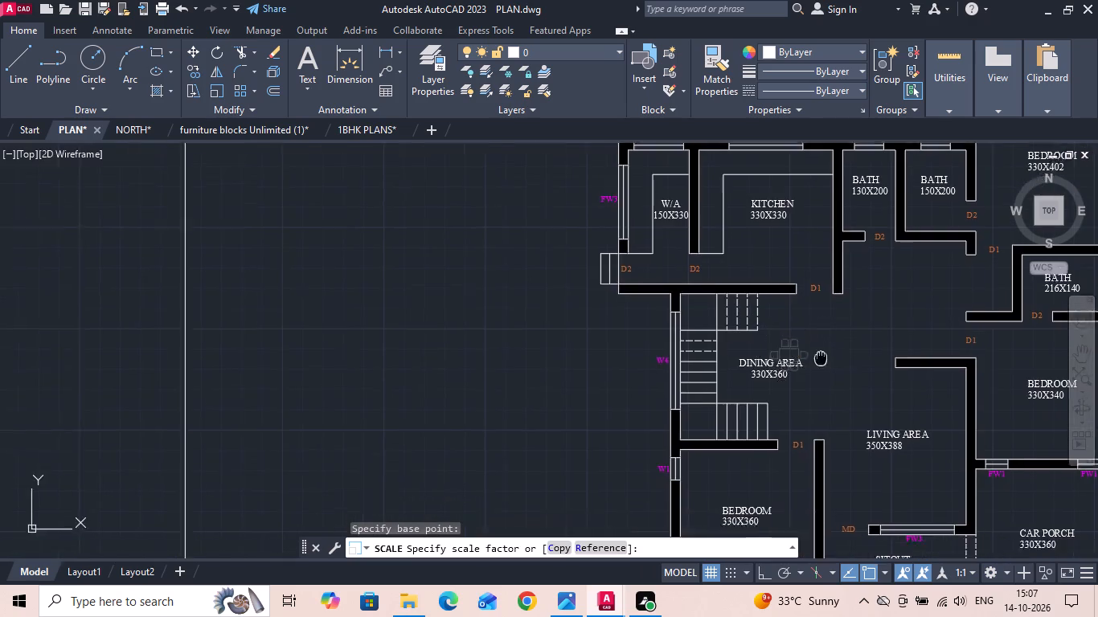
middle_drag(838, 349, 944, 317)
scroll(945, 316, down, 1)
scroll(945, 316, up, 1)
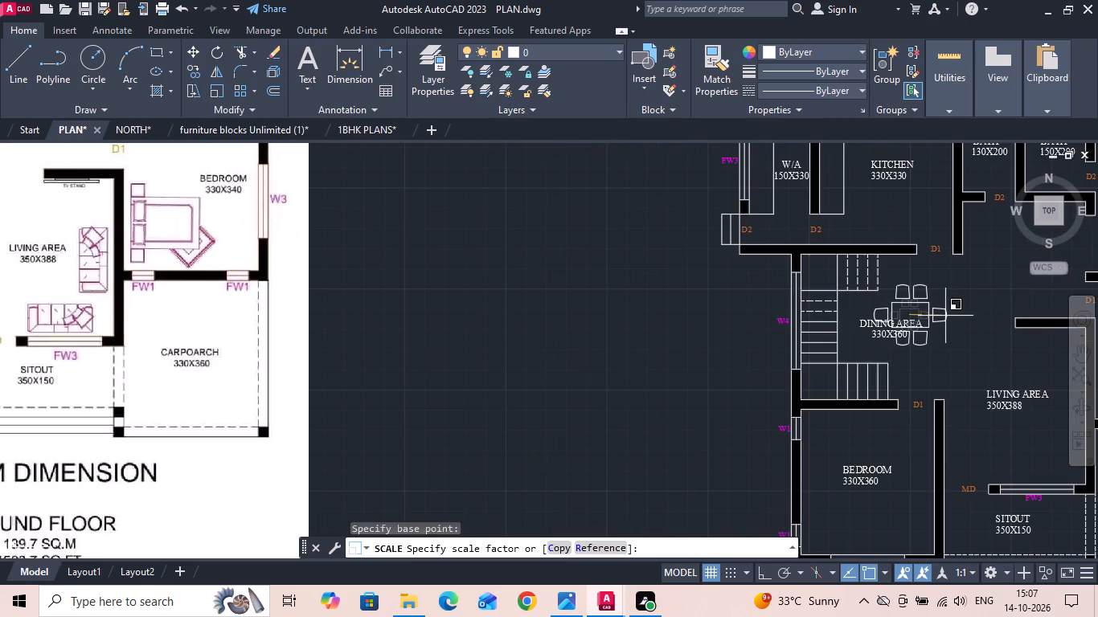
click(940, 316)
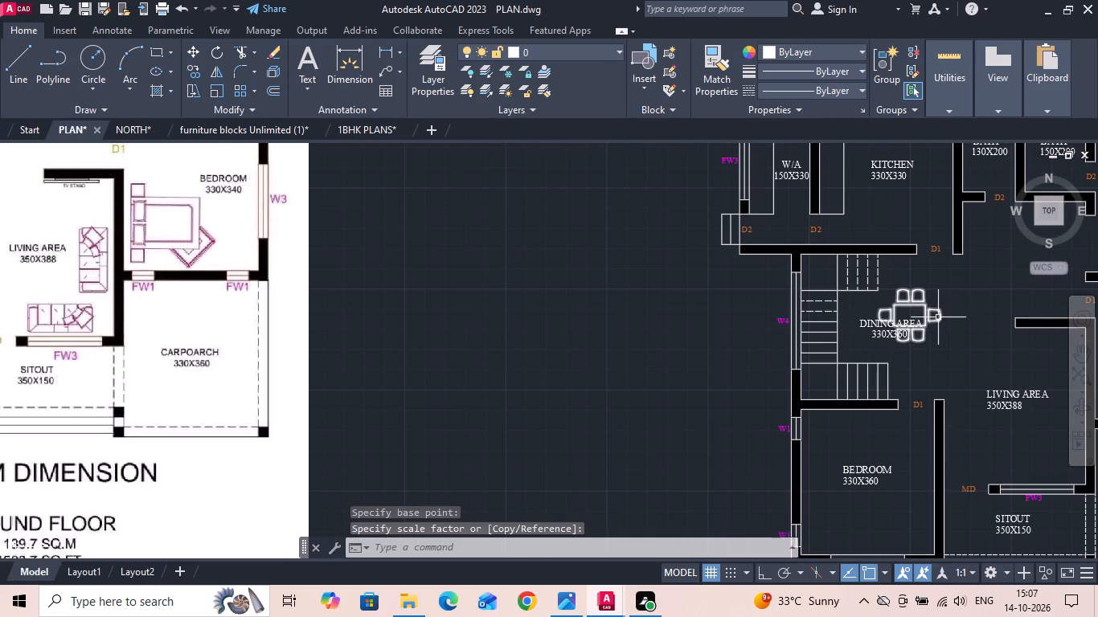
Move the DINING AREA 330X360 label up to the top edge of the dining table.
click(866, 324)
right_click(866, 324)
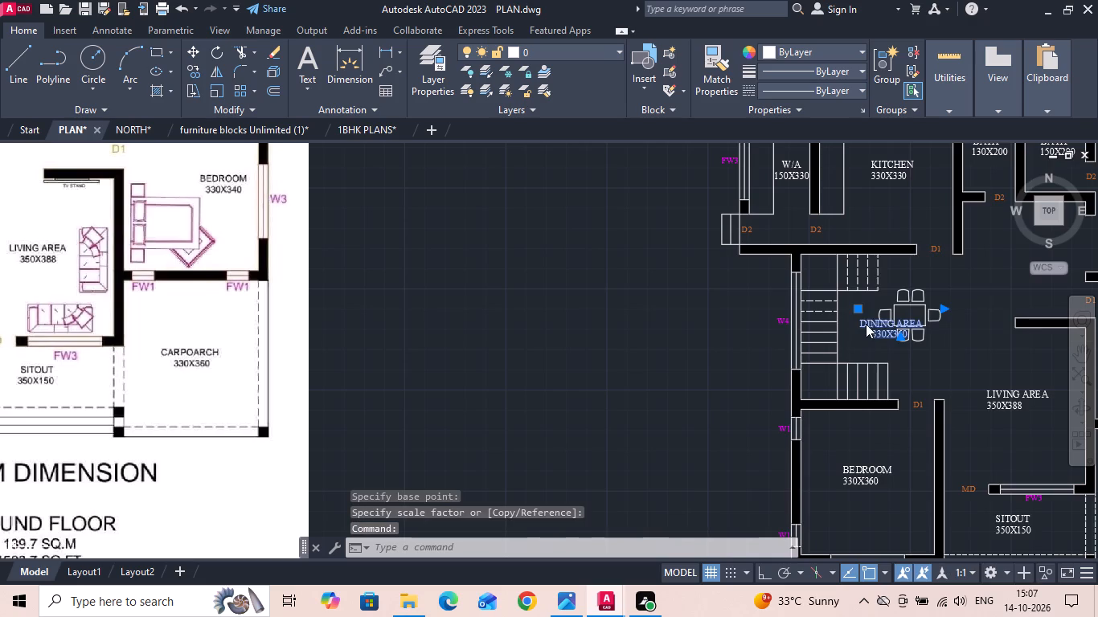
click(881, 285)
click(922, 314)
scroll(973, 276, up, 2)
click(909, 268)
Move the white six-seat dining table clear of the DINING AREA 330X360 label, down and towards the staircase.
drag(897, 372, 758, 416)
click(756, 416)
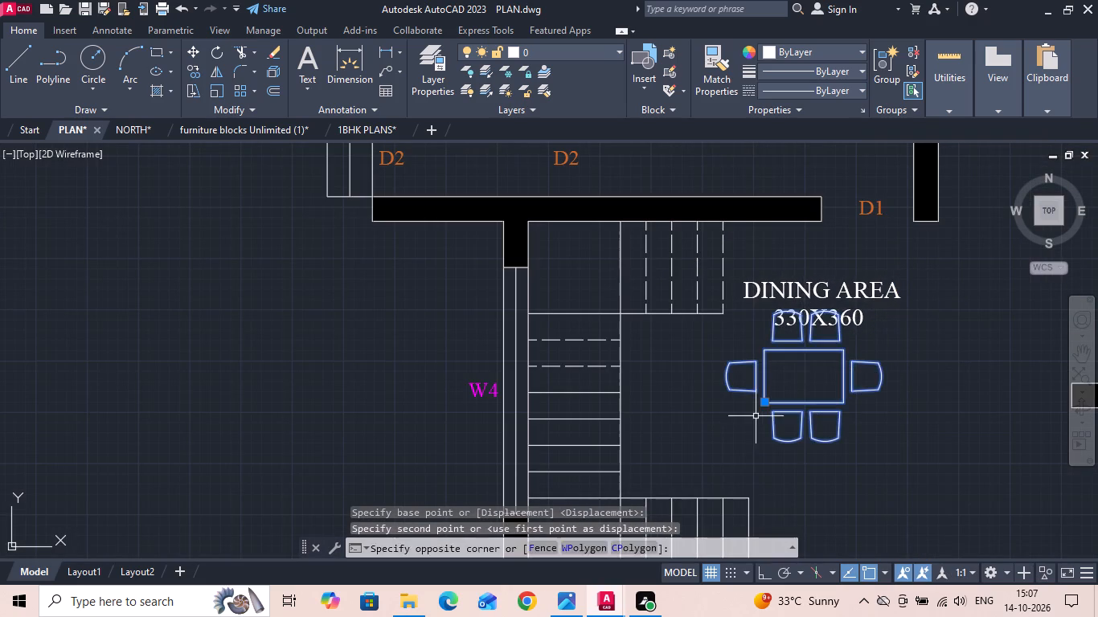
right_click(754, 412)
click(814, 287)
drag(896, 440, 886, 446)
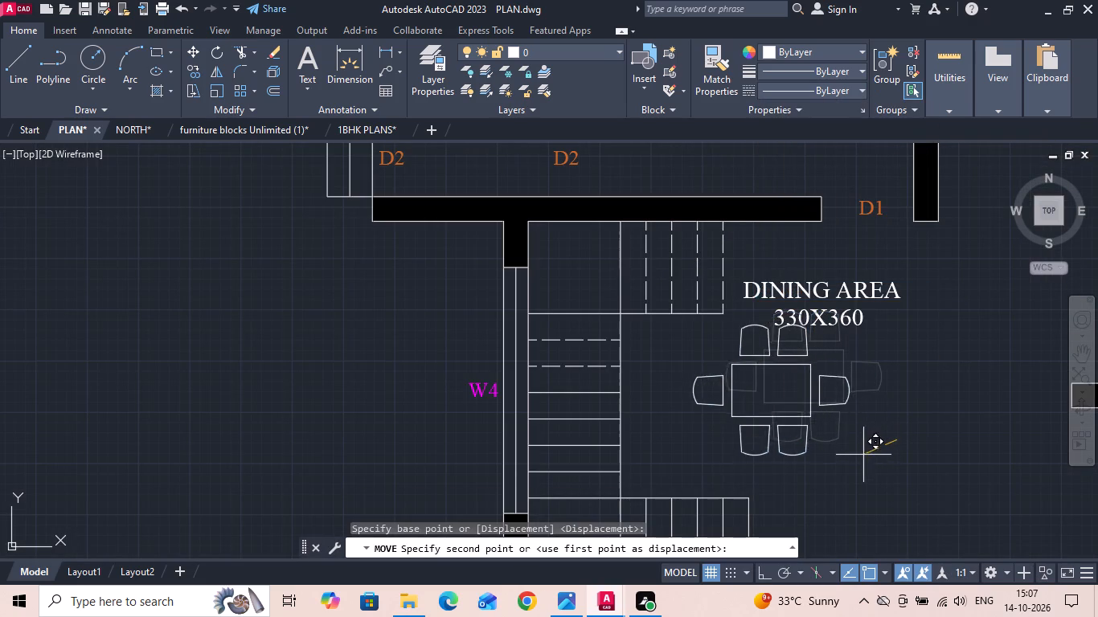
click(832, 460)
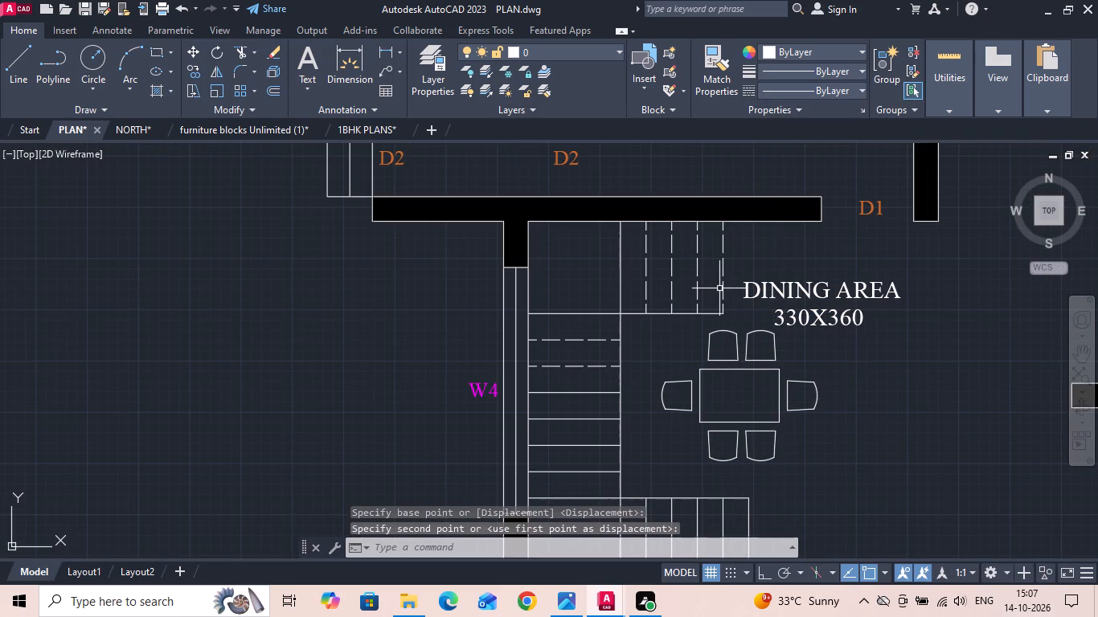
In NORTH.dwg, copy the attached toilet's WC together with the kitchen's two-burner stove and sink.
scroll(714, 284, down, 2)
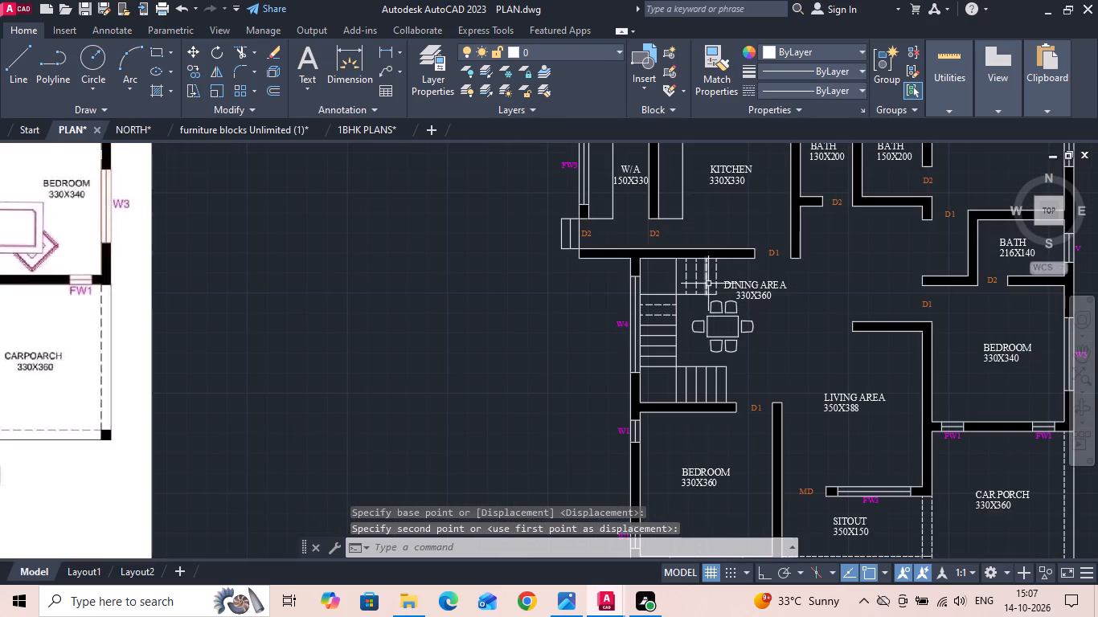
scroll(707, 285, down, 2)
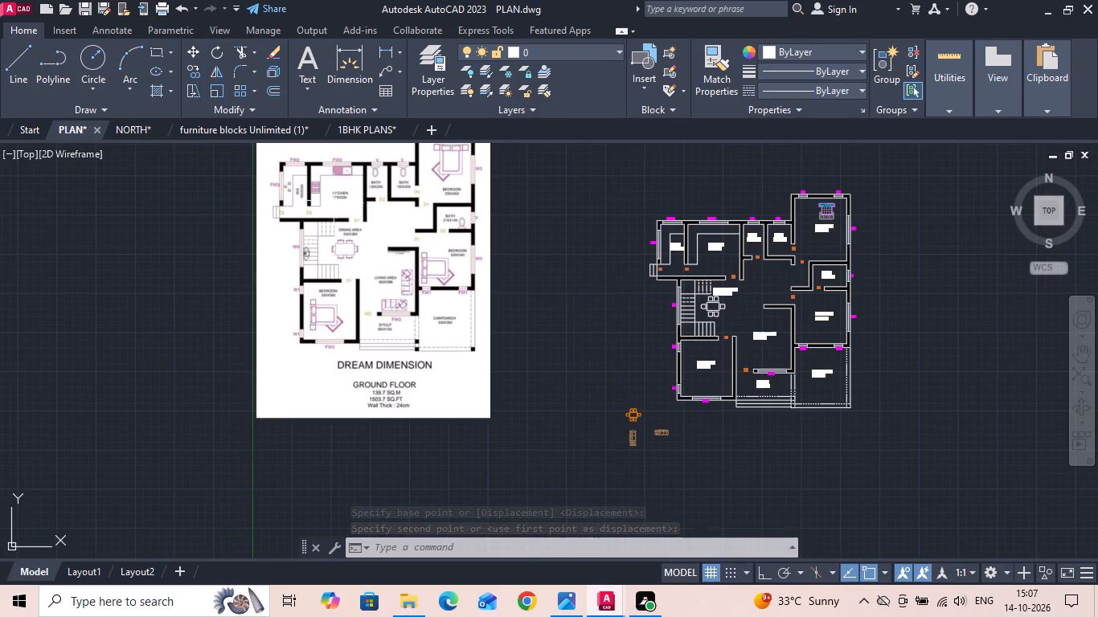
scroll(319, 174, up, 2)
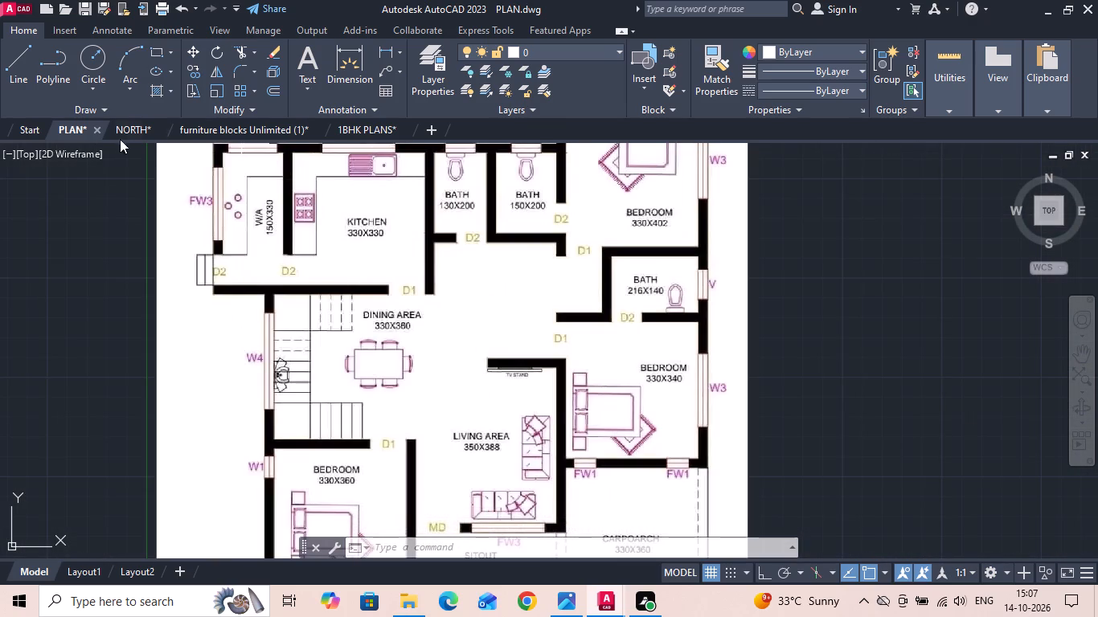
click(133, 124)
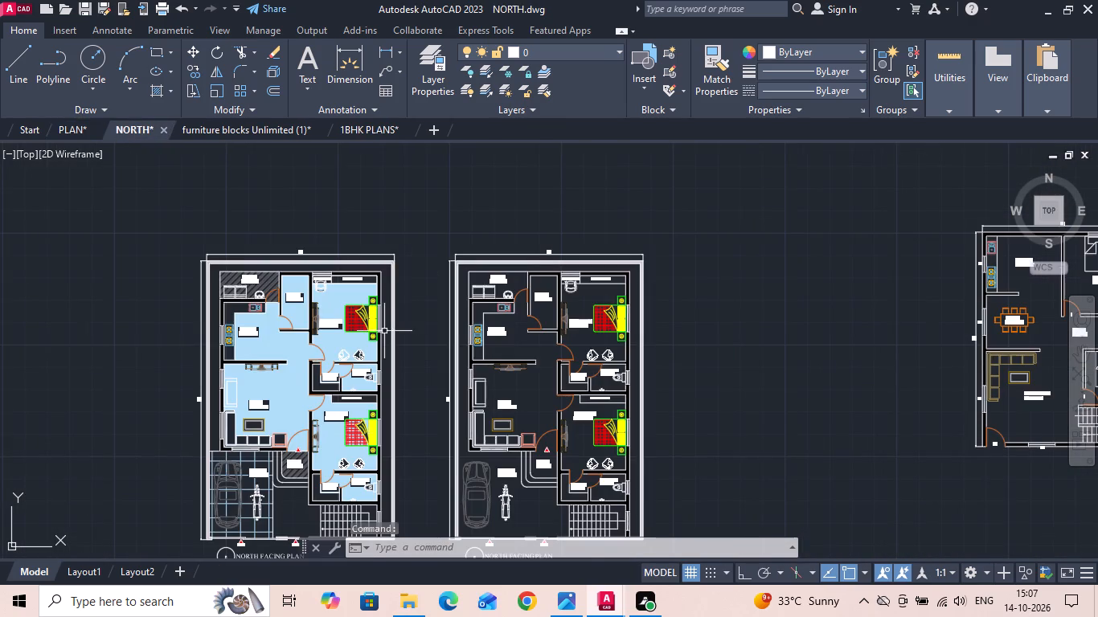
scroll(378, 328, up, 2)
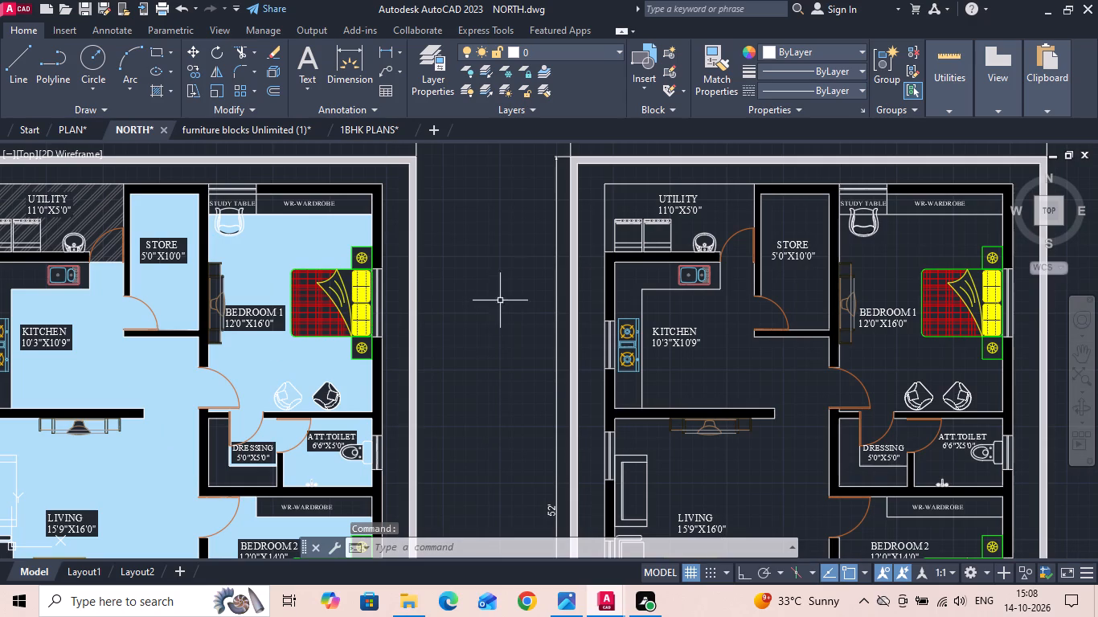
click(990, 455)
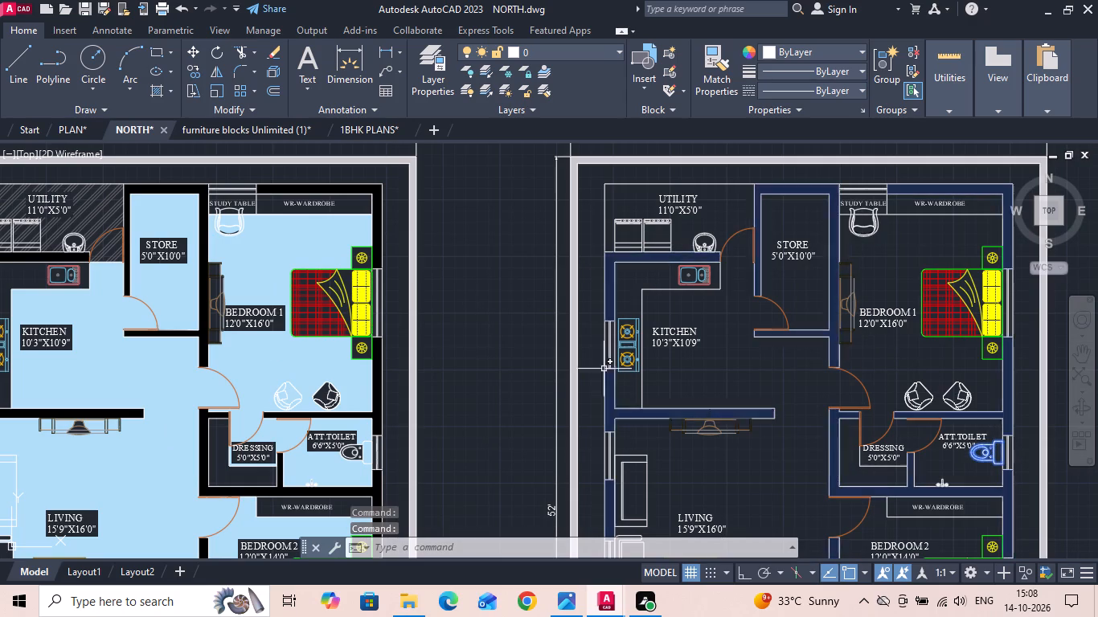
click(631, 337)
click(681, 271)
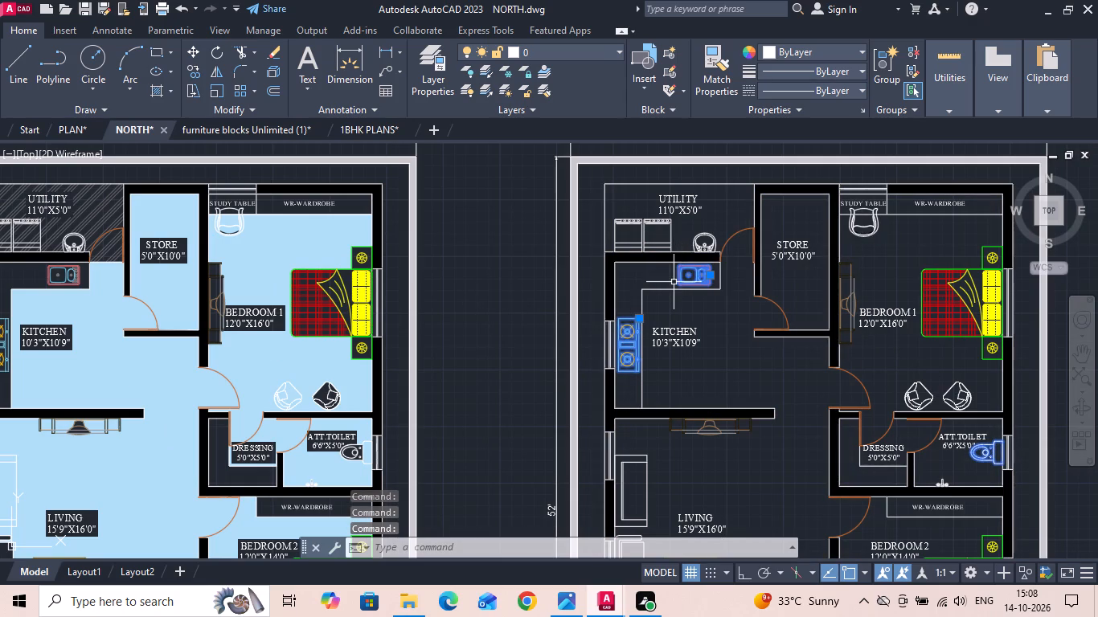
key(ctrl+c)
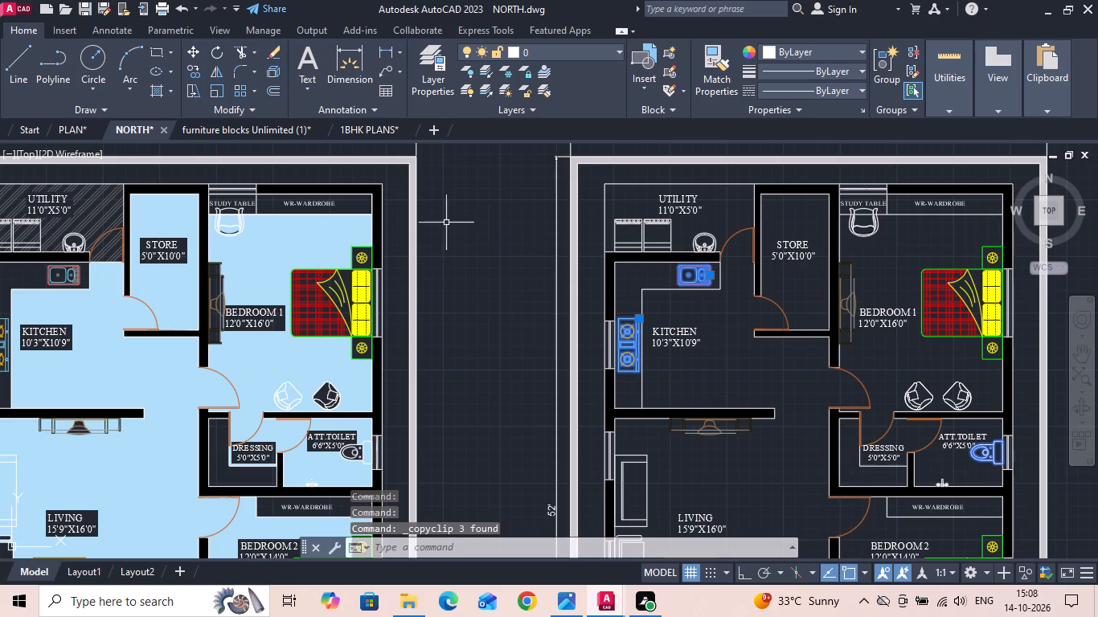
Paste the copied WC, stove and sink into PLAN.dwg around the KITCHEN 330X330 and BATH 130X200 rooms.
click(68, 127)
key(ctrl+v)
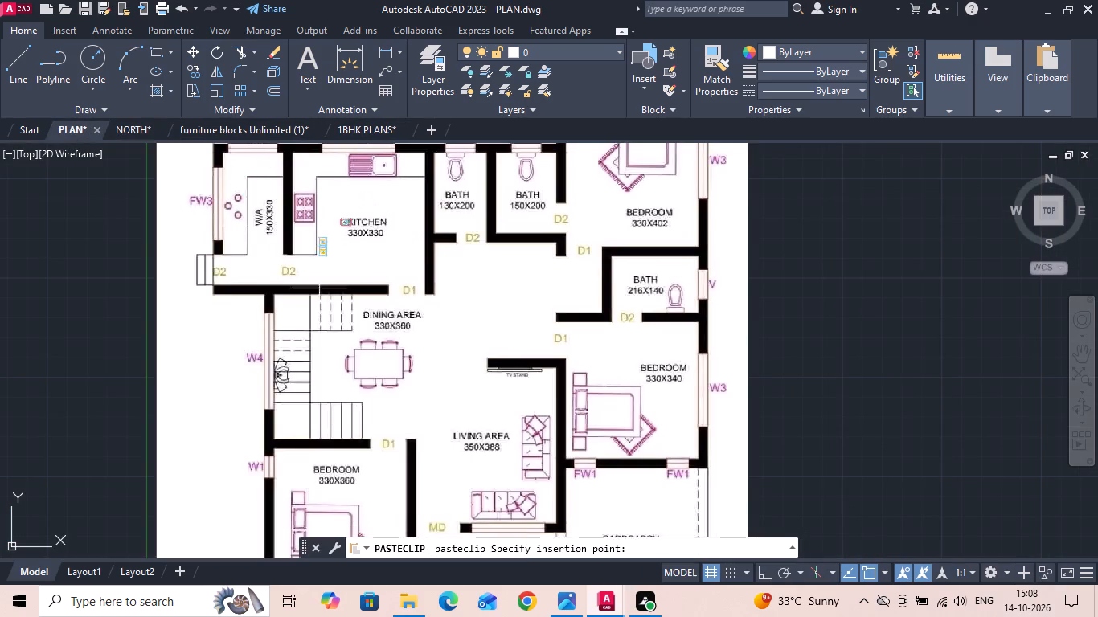
scroll(271, 300, down, 2)
scroll(632, 333, up, 5)
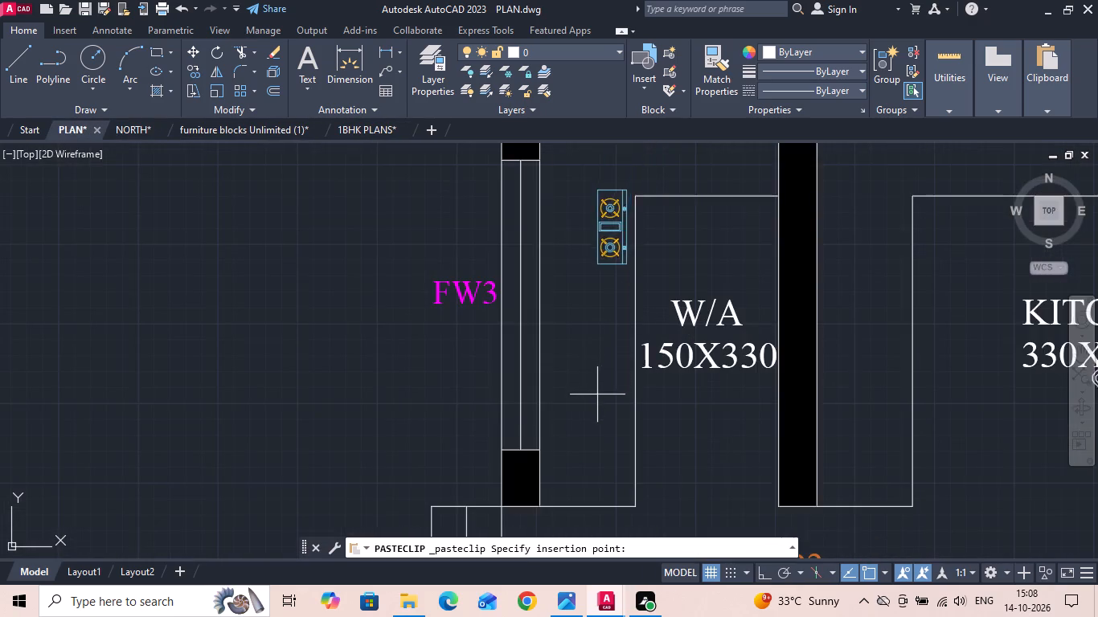
scroll(592, 402, down, 3)
scroll(693, 407, up, 1)
click(694, 418)
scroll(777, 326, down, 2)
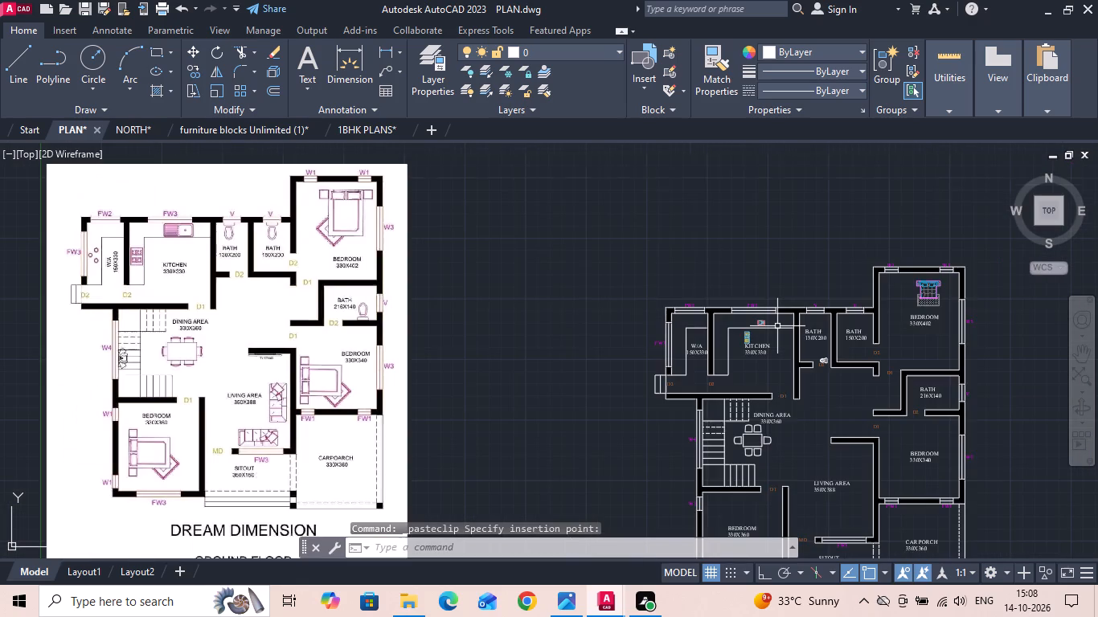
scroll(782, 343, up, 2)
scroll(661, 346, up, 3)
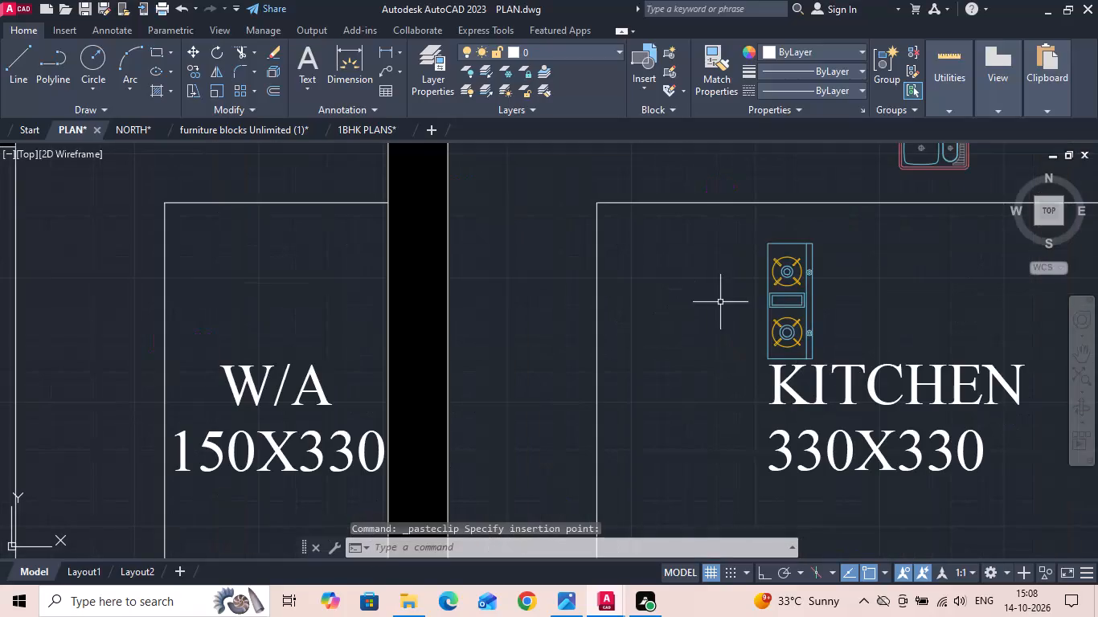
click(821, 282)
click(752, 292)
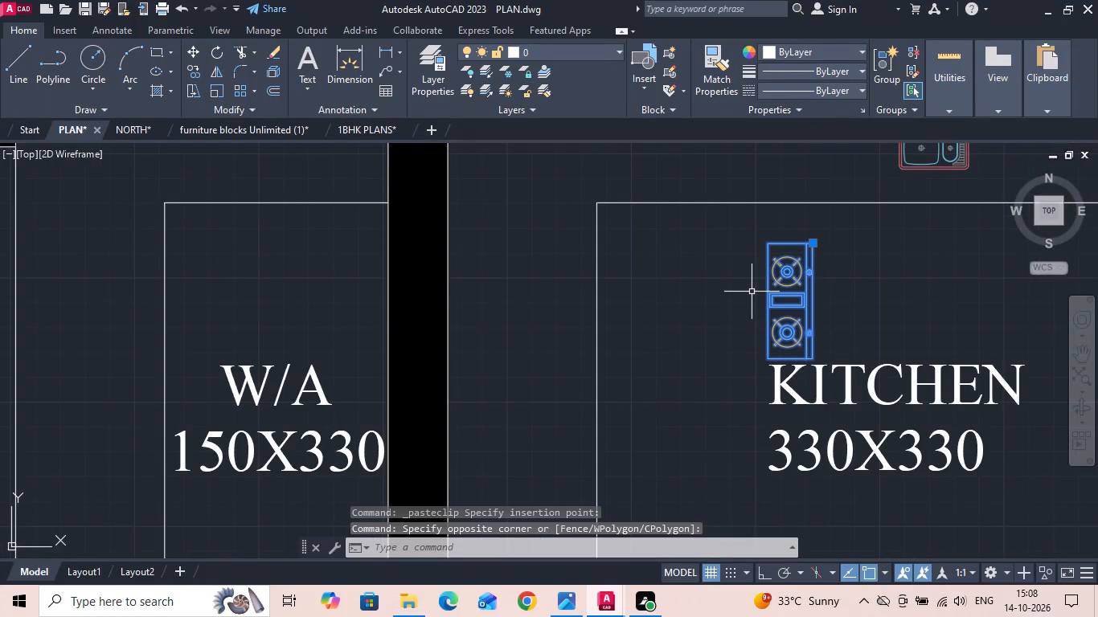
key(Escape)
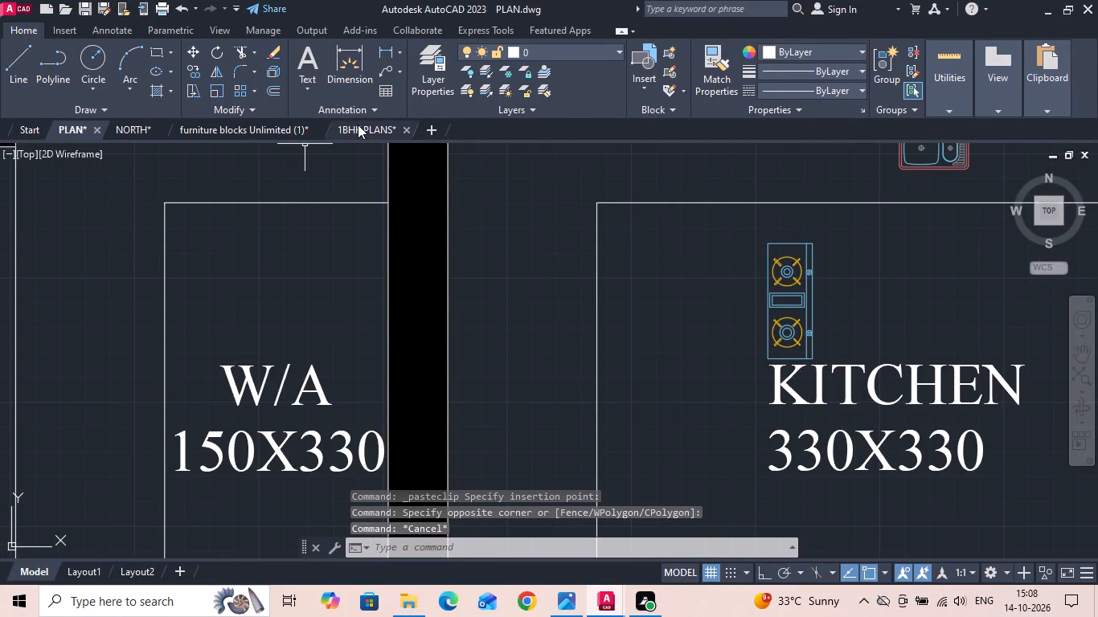
In 1BHK PLANS.dwg, copy the white five-burner cooktop from the 1BHK 2 kitchen.
click(358, 125)
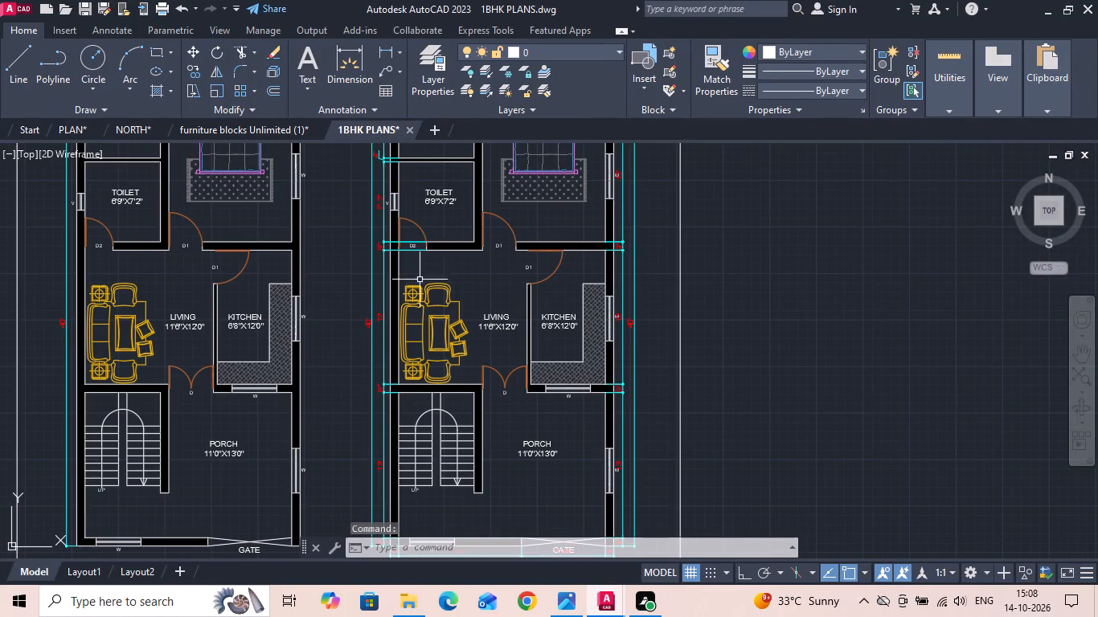
scroll(361, 402, down, 1)
middle_drag(249, 269, 551, 250)
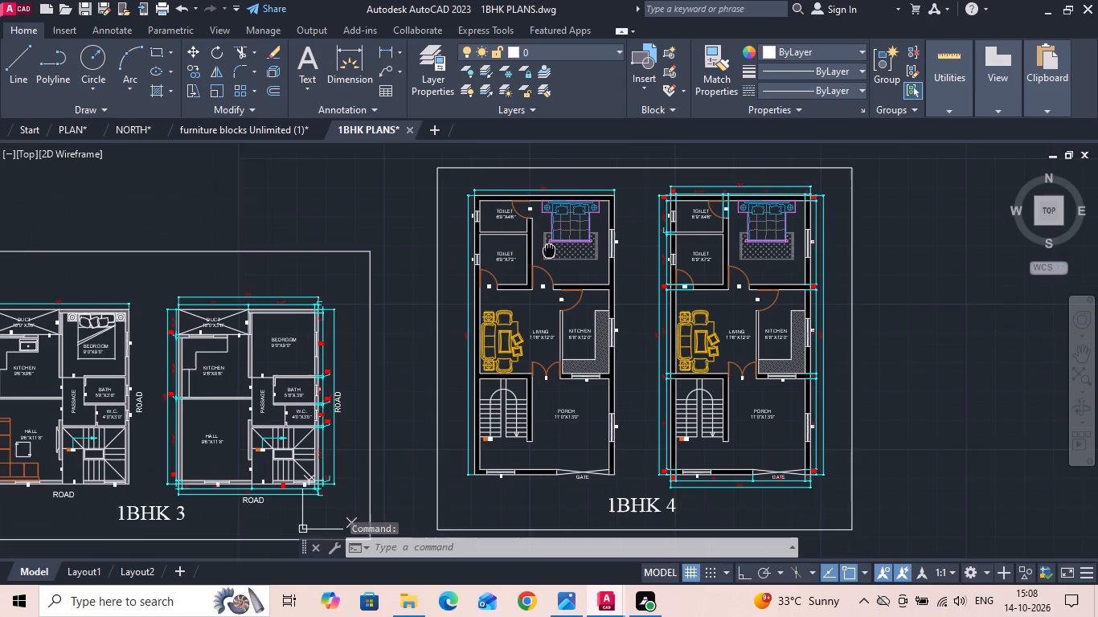
middle_drag(551, 250, 553, 250)
middle_drag(215, 392, 447, 343)
middle_drag(129, 358, 489, 330)
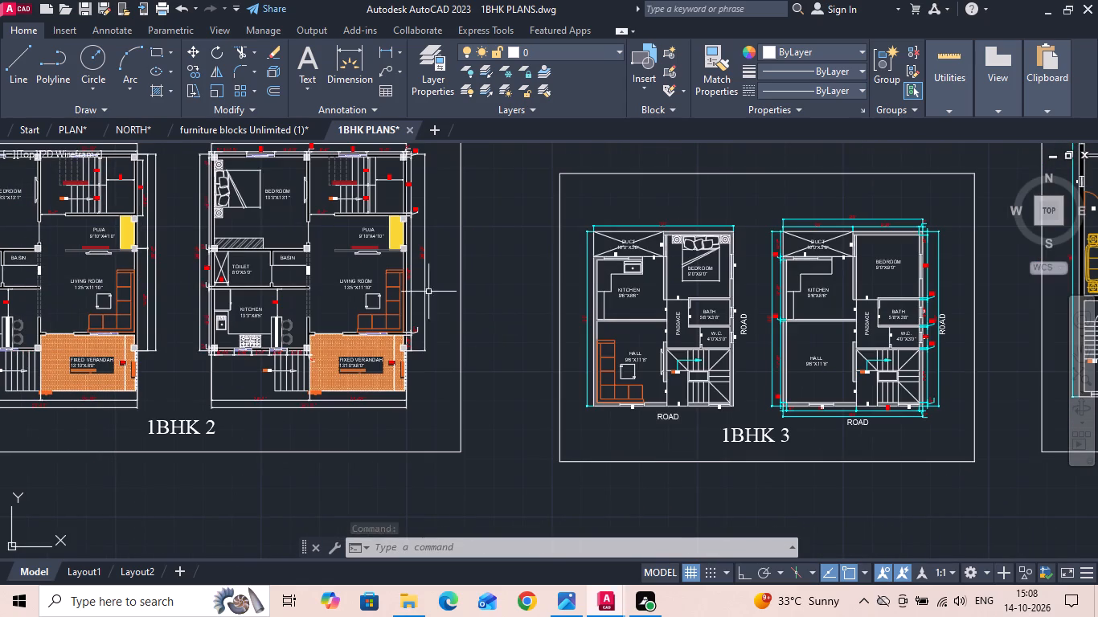
scroll(253, 358, up, 2)
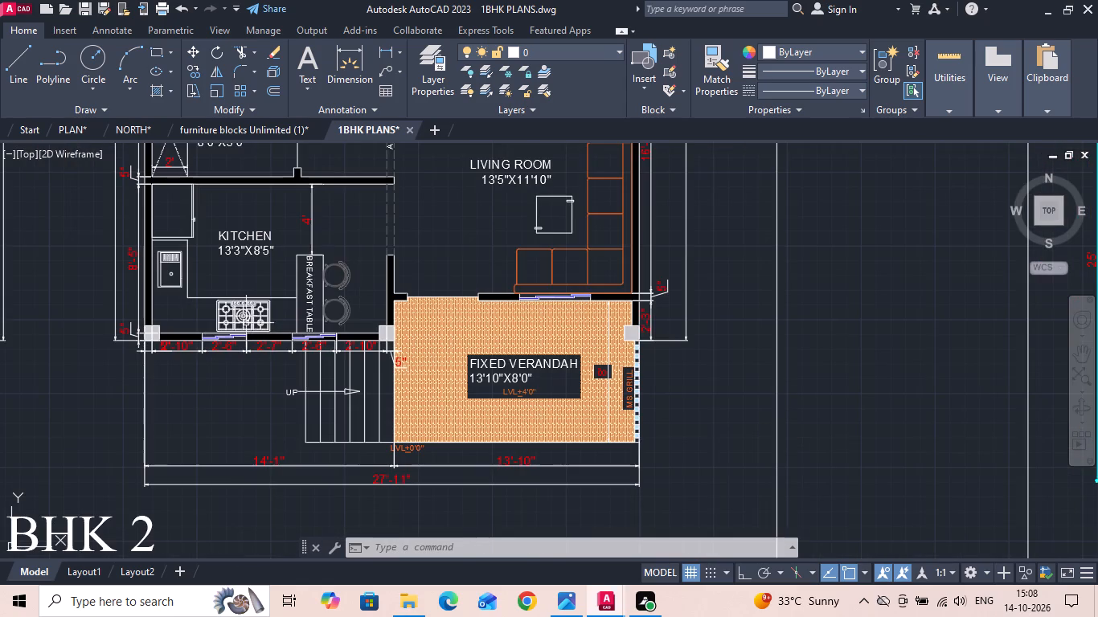
click(246, 321)
key(ctrl+c)
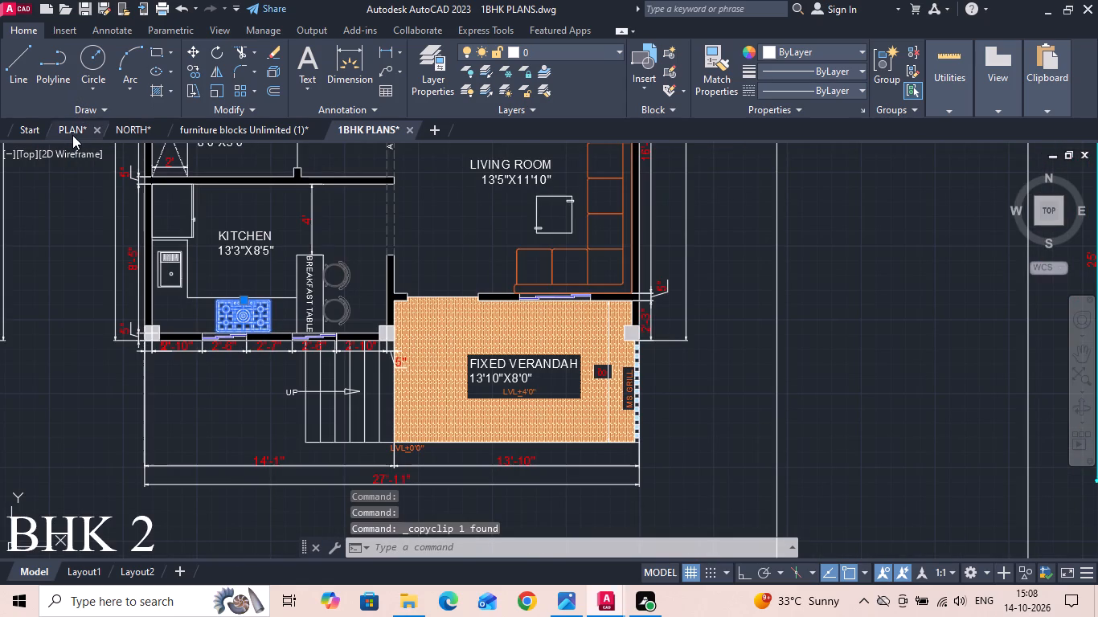
Paste the five-burner cooktop into PLAN.dwg on the KITCHEN 330X330 counter beside the W/A wall.
click(72, 135)
key(ctrl+v)
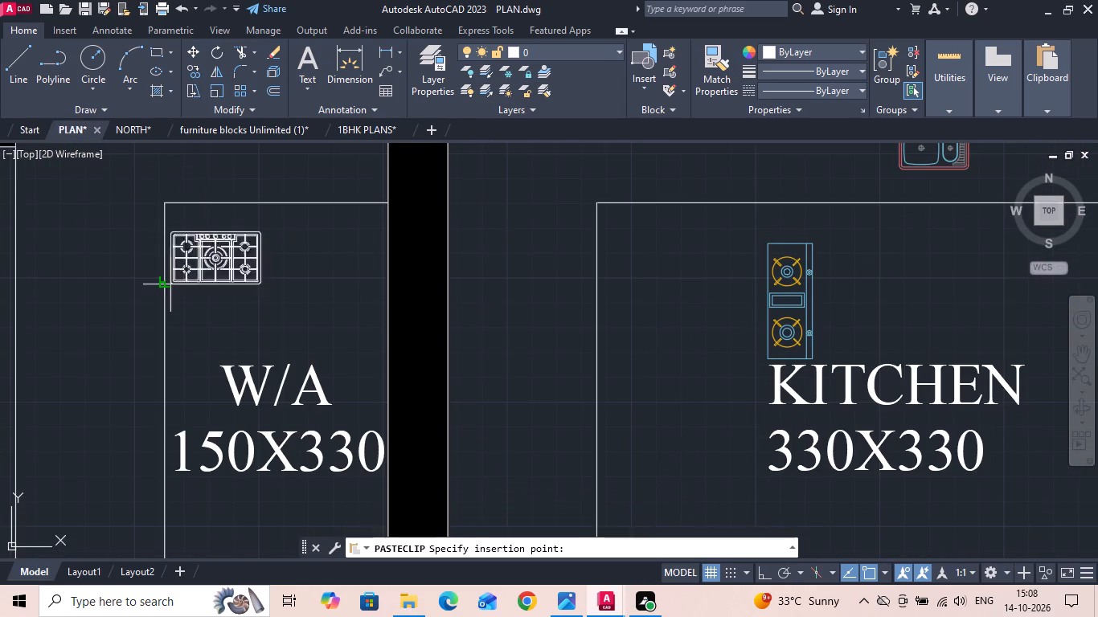
scroll(170, 284, down, 2)
scroll(244, 268, down, 1)
scroll(298, 333, up, 2)
middle_drag(305, 329, 313, 340)
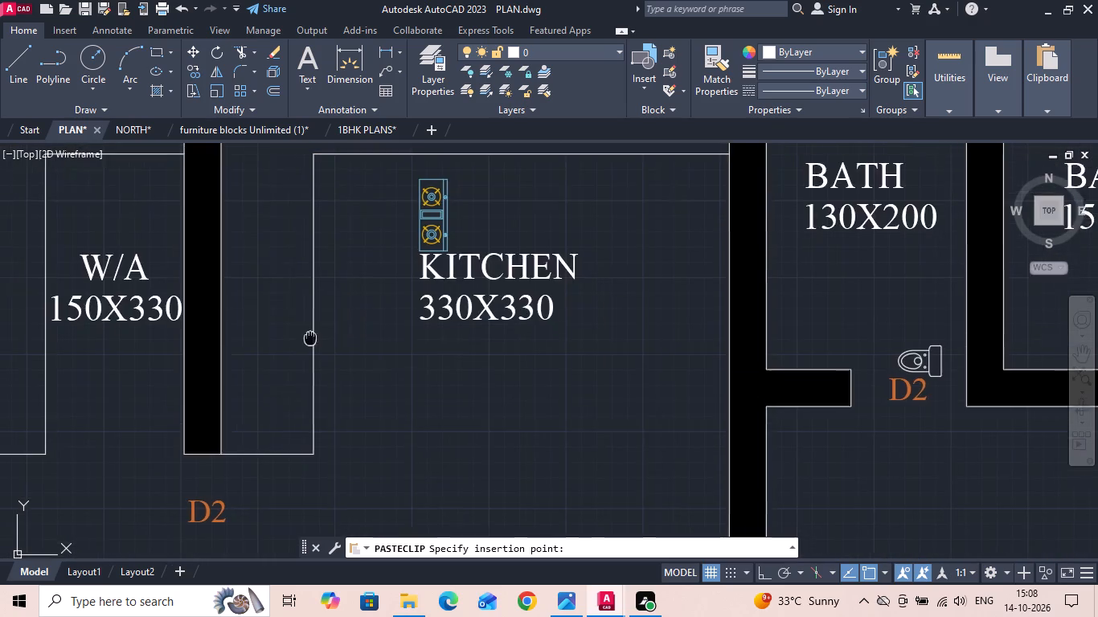
middle_drag(313, 340, 367, 361)
scroll(377, 362, down, 3)
middle_drag(145, 327, 547, 264)
scroll(538, 261, down, 2)
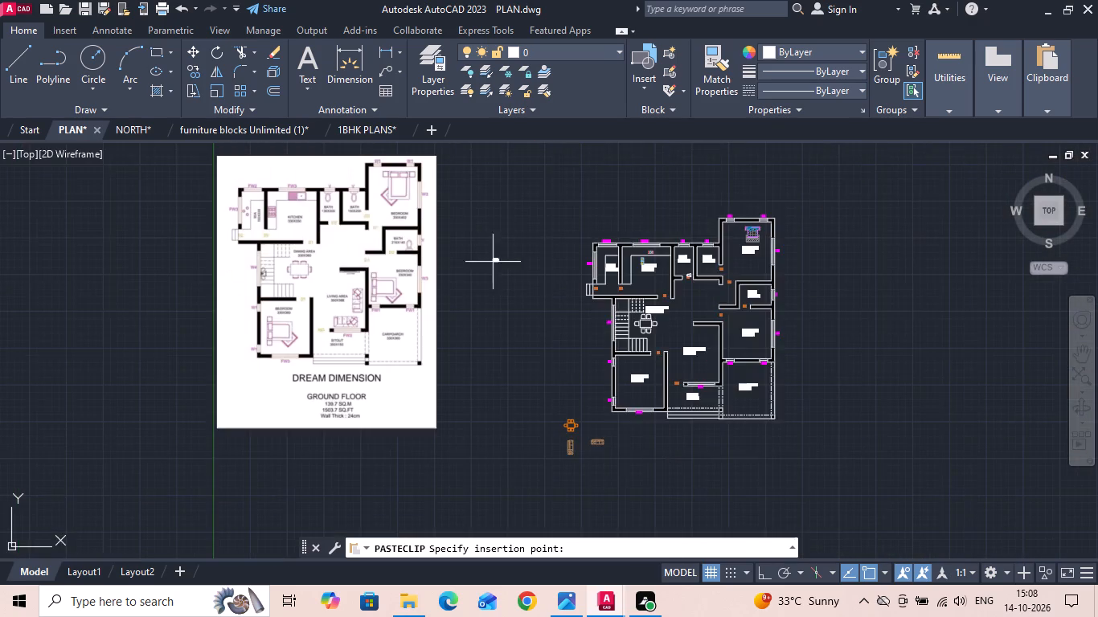
scroll(326, 179, up, 3)
scroll(208, 268, down, 3)
scroll(664, 309, up, 1)
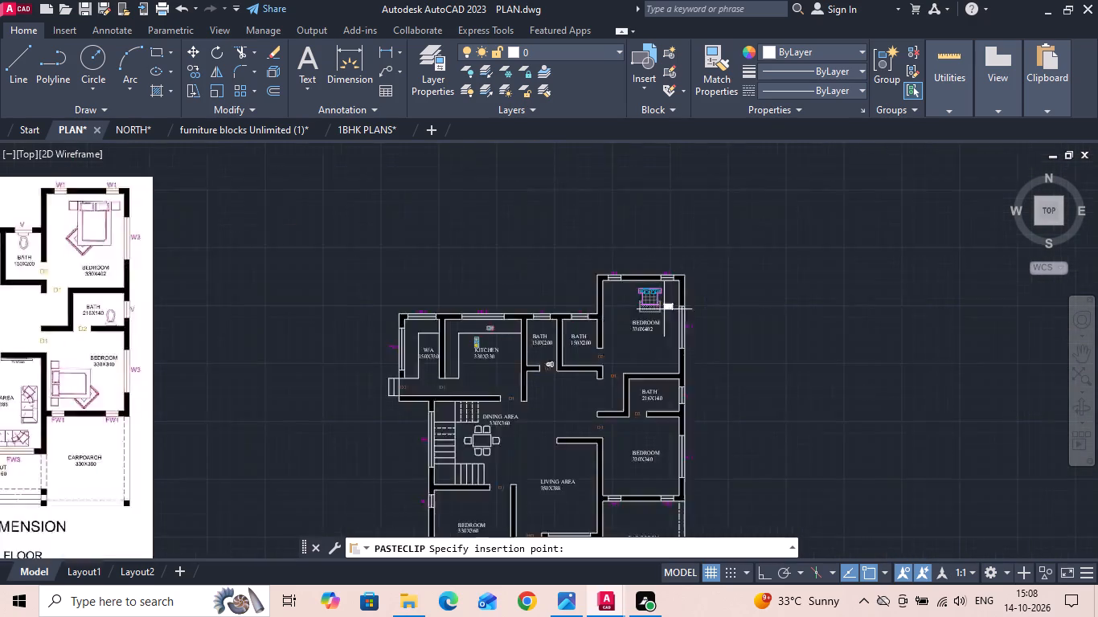
scroll(600, 322, up, 2)
scroll(235, 394, up, 4)
click(248, 411)
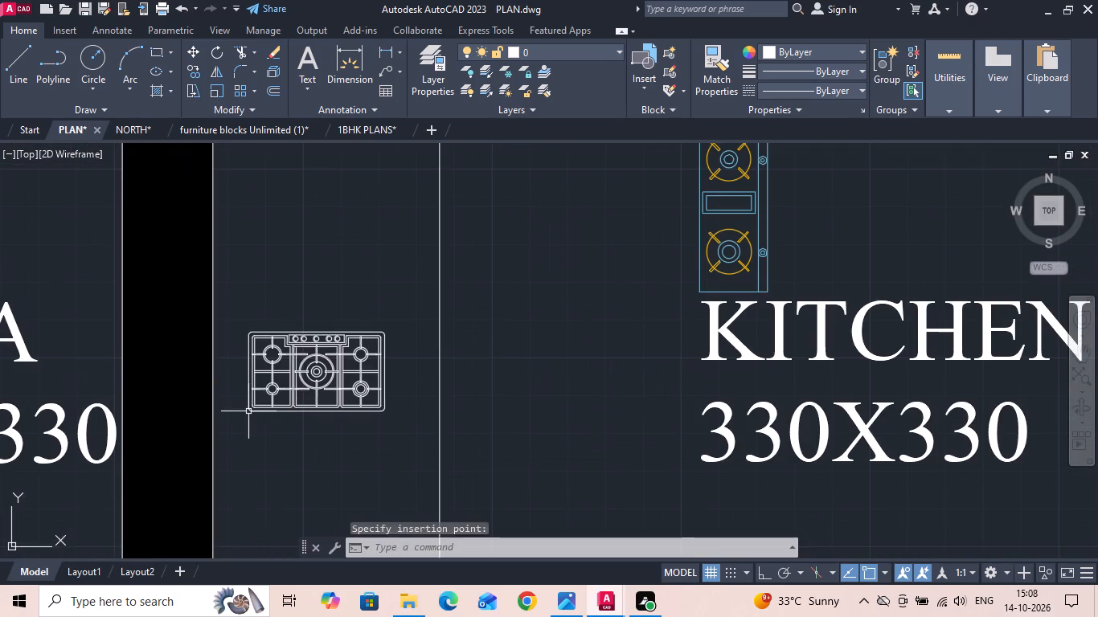
key(Escape)
Save the PLAN.dwg drawing.
key(ctrl+w)
key(ctrl+s)
With Ortho on, rotate the five-burner cooktop 90 degrees clockwise so its knobs face into the kitchen.
drag(388, 427, 386, 418)
click(315, 304)
right_click(313, 303)
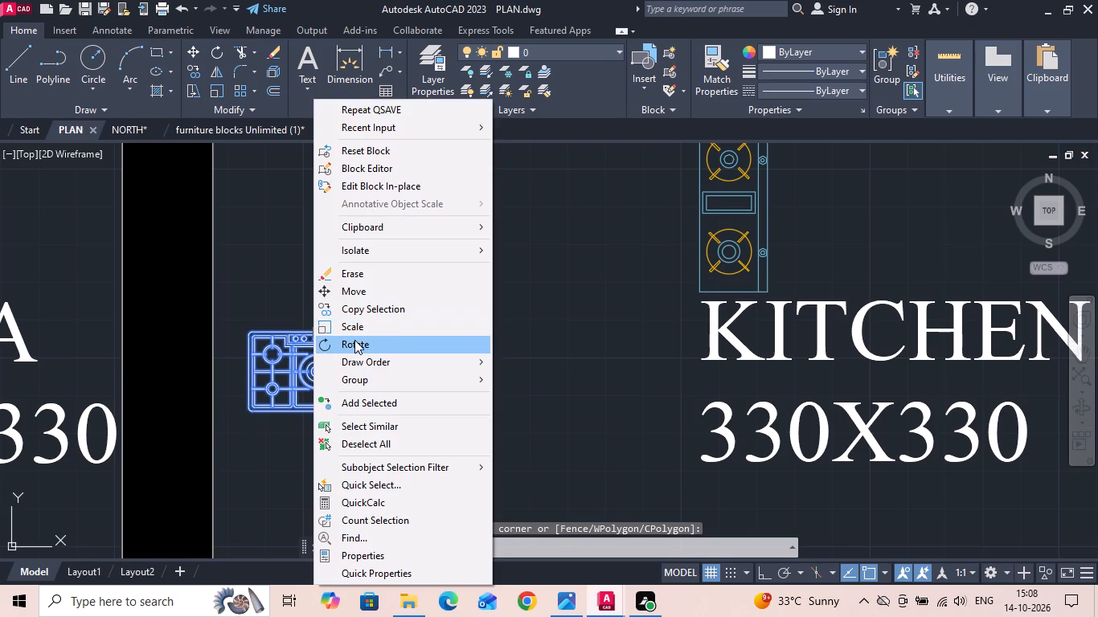
click(354, 340)
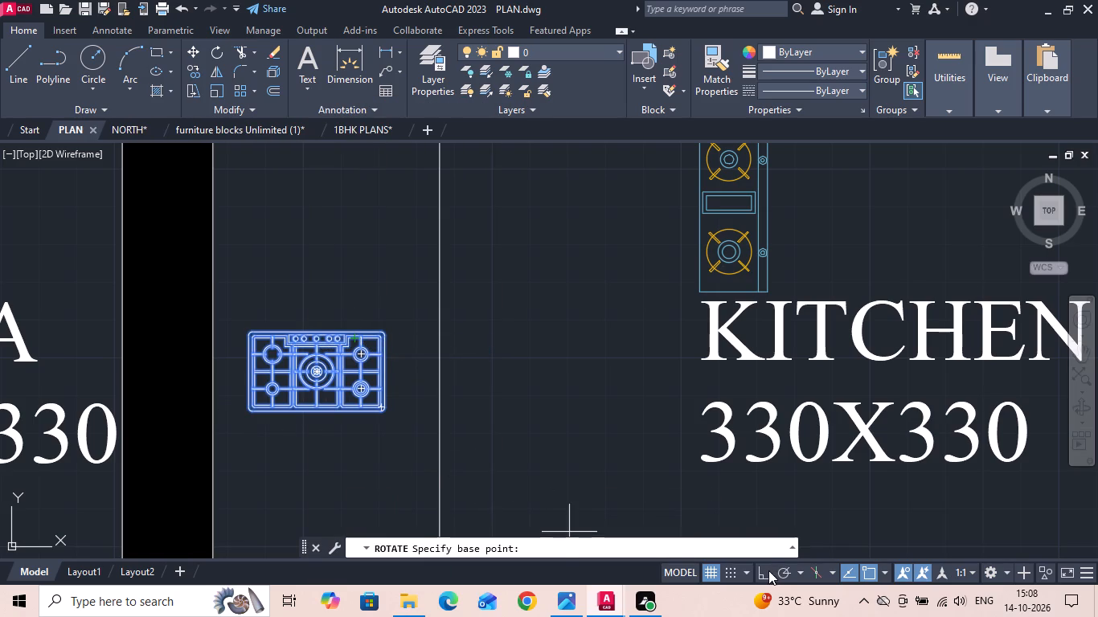
click(768, 570)
drag(371, 314, 376, 329)
click(371, 373)
Scale up the rotated cooktop so it fills most of the kitchen counter's depth.
drag(370, 390, 353, 366)
click(309, 278)
right_click(309, 278)
click(338, 321)
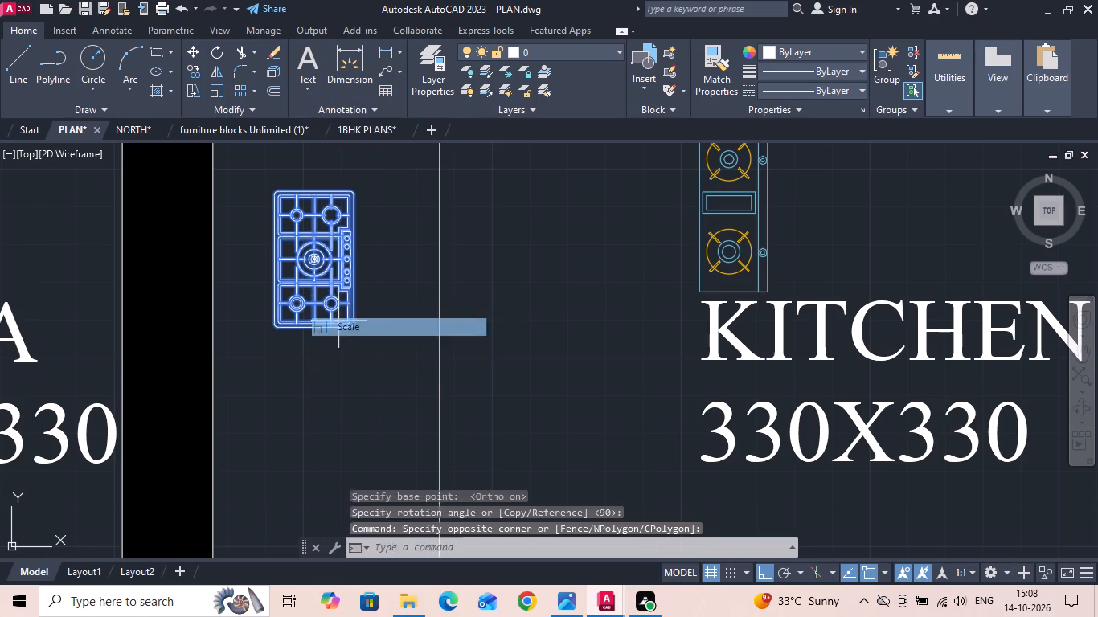
click(314, 286)
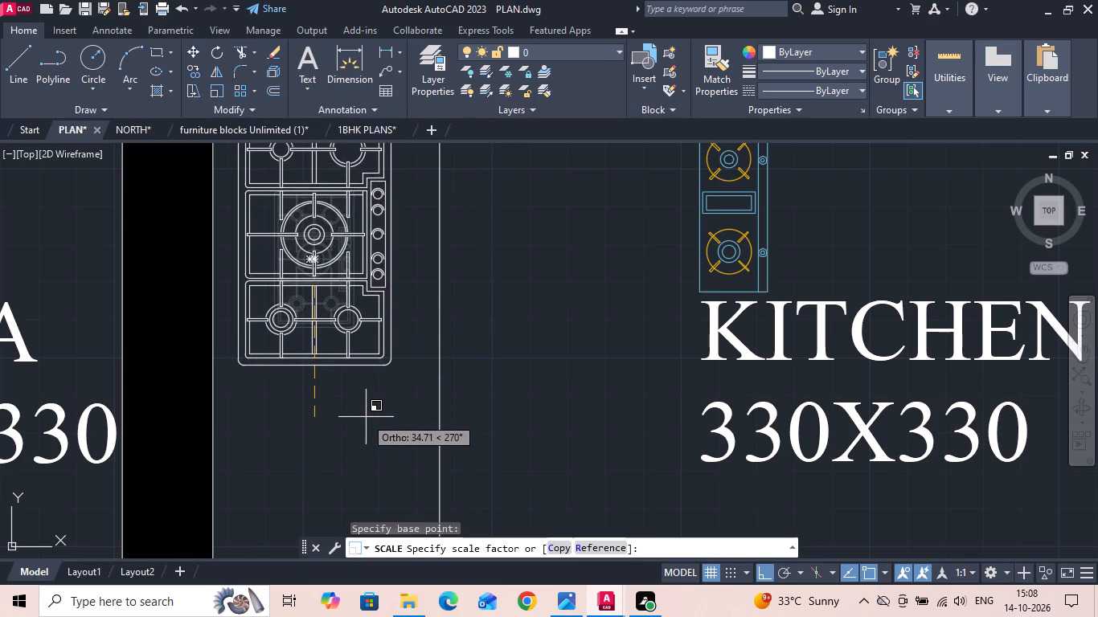
click(373, 423)
Move the enlarged cooktop straight down along the kitchen counter, keeping it beside the W/A wall.
drag(374, 413, 348, 349)
click(311, 297)
right_click(310, 296)
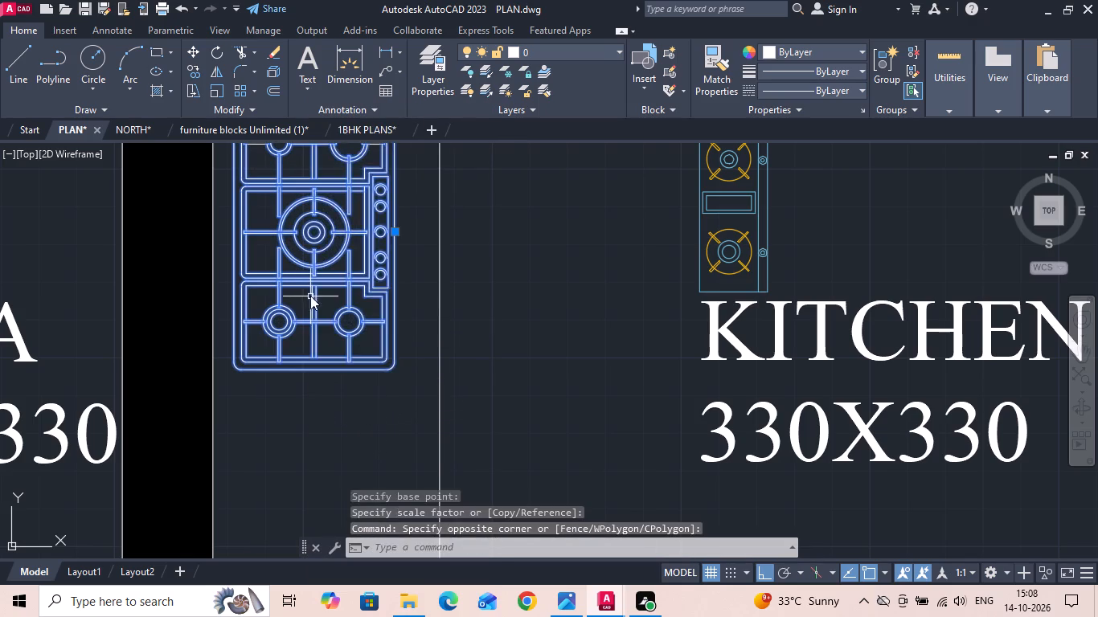
click(378, 287)
scroll(410, 259, down, 2)
drag(461, 275, 463, 292)
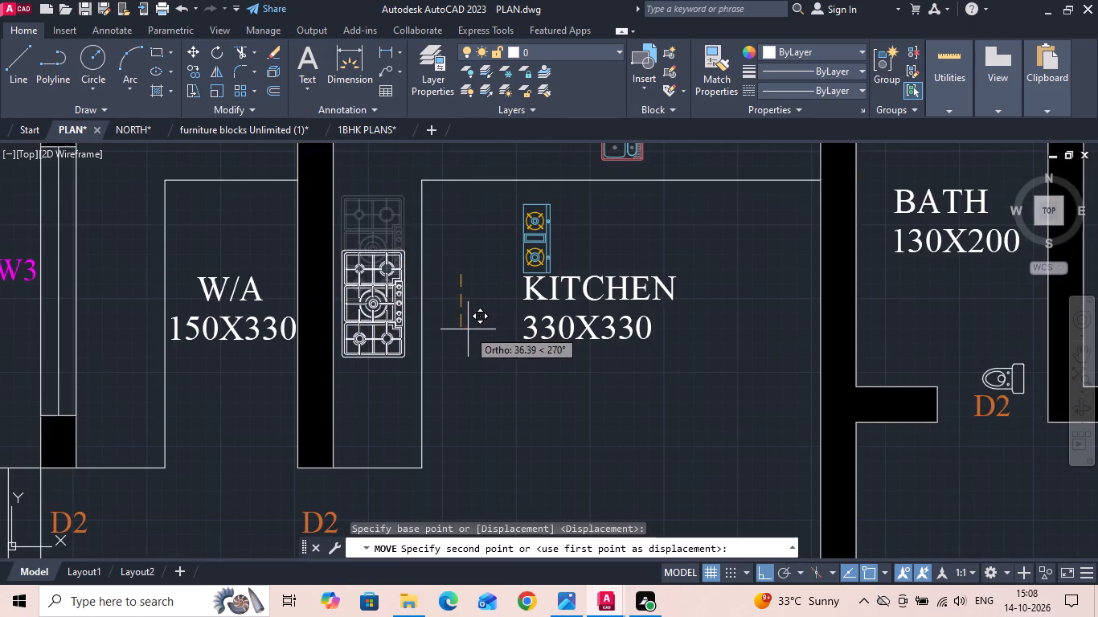
click(473, 339)
Check the cooktop's clearances to the W/A wall and to the counter's front edge with trial linear dimensions, without placing them.
scroll(380, 319, up, 1)
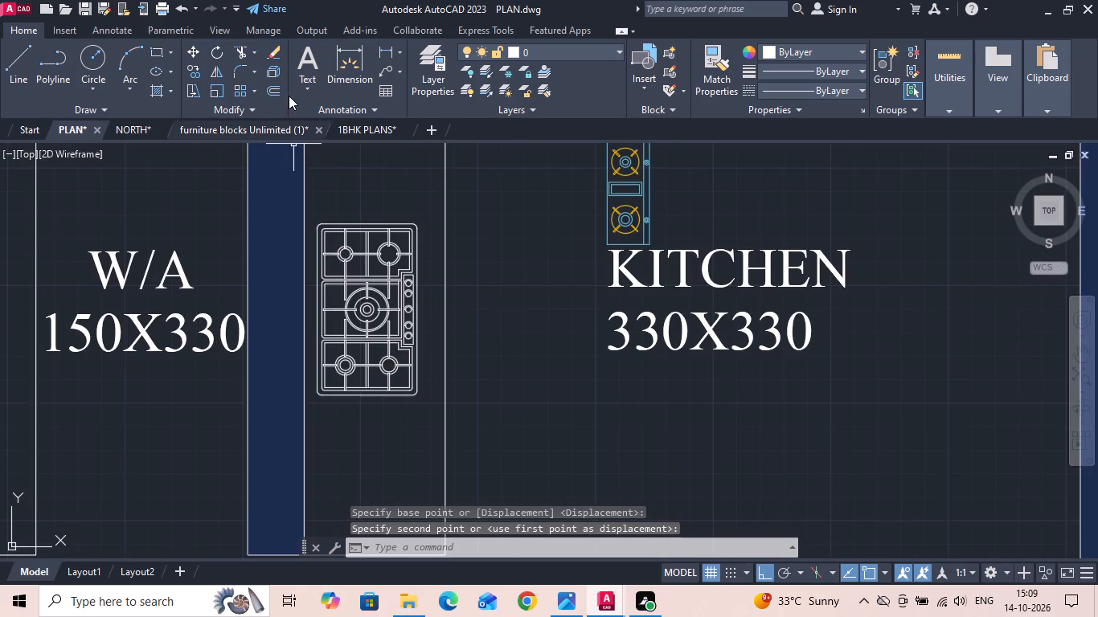
click(382, 51)
scroll(330, 369, up, 2)
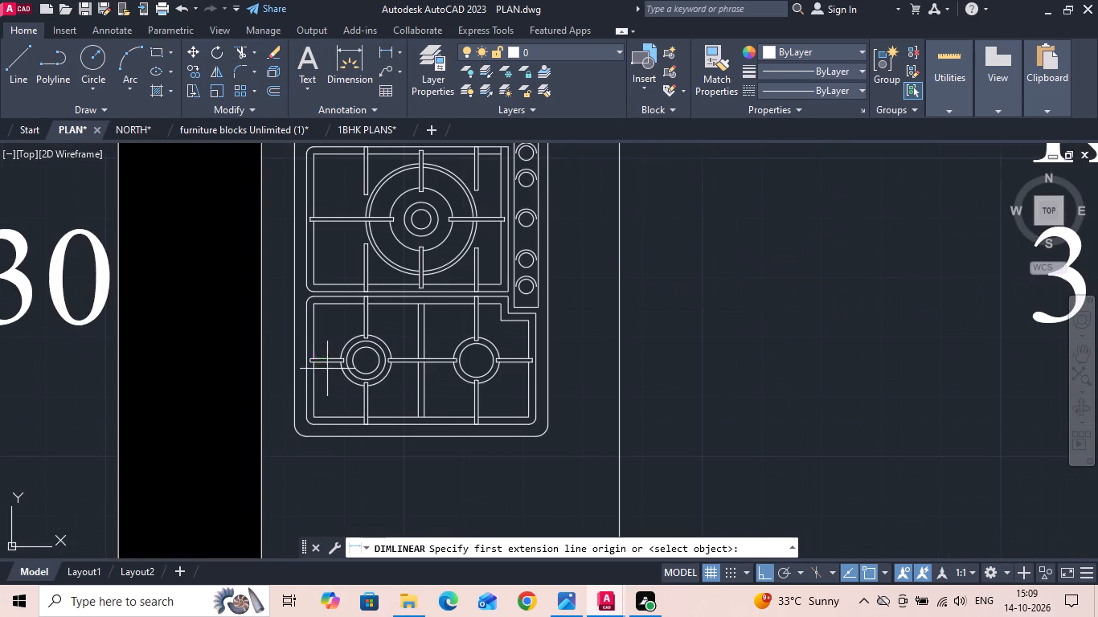
click(295, 340)
click(269, 333)
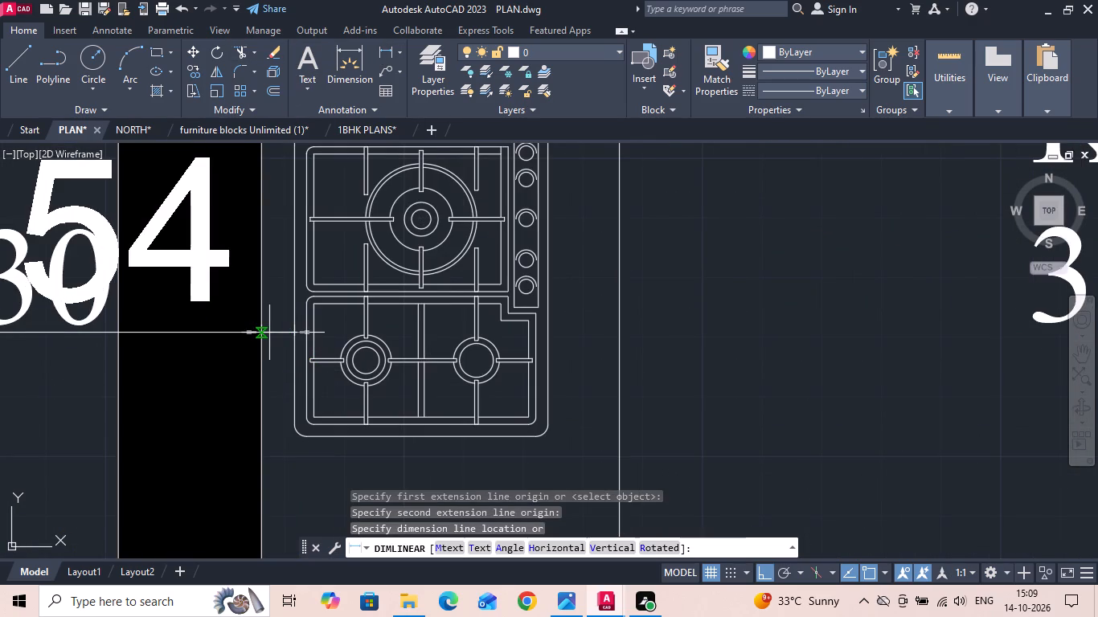
scroll(269, 333, down, 2)
key(Escape)
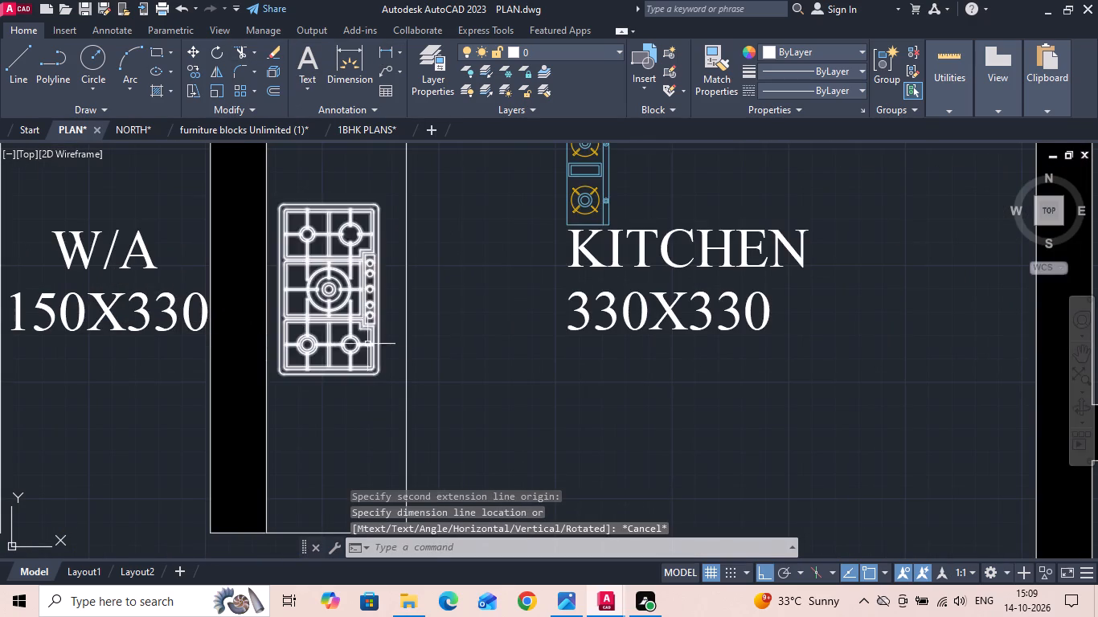
key(space)
scroll(385, 355, up, 1)
click(375, 342)
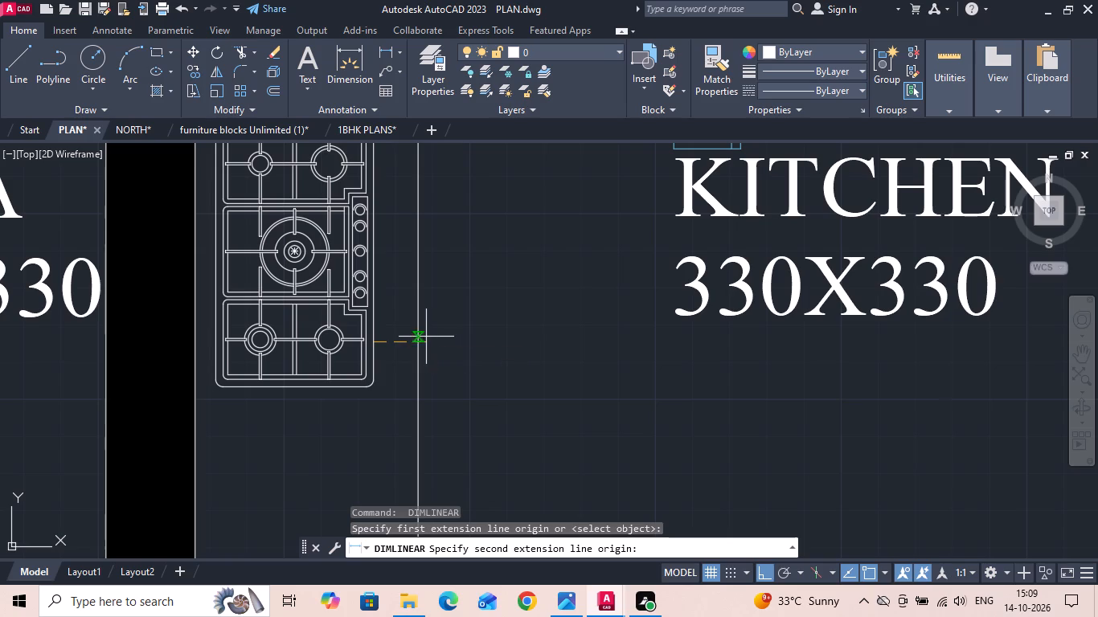
click(421, 342)
scroll(421, 342, down, 1)
key(Escape)
Move the cooktop horizontally about 2 units away from the W/A wall to centre it across the counter's depth.
click(399, 355)
click(339, 317)
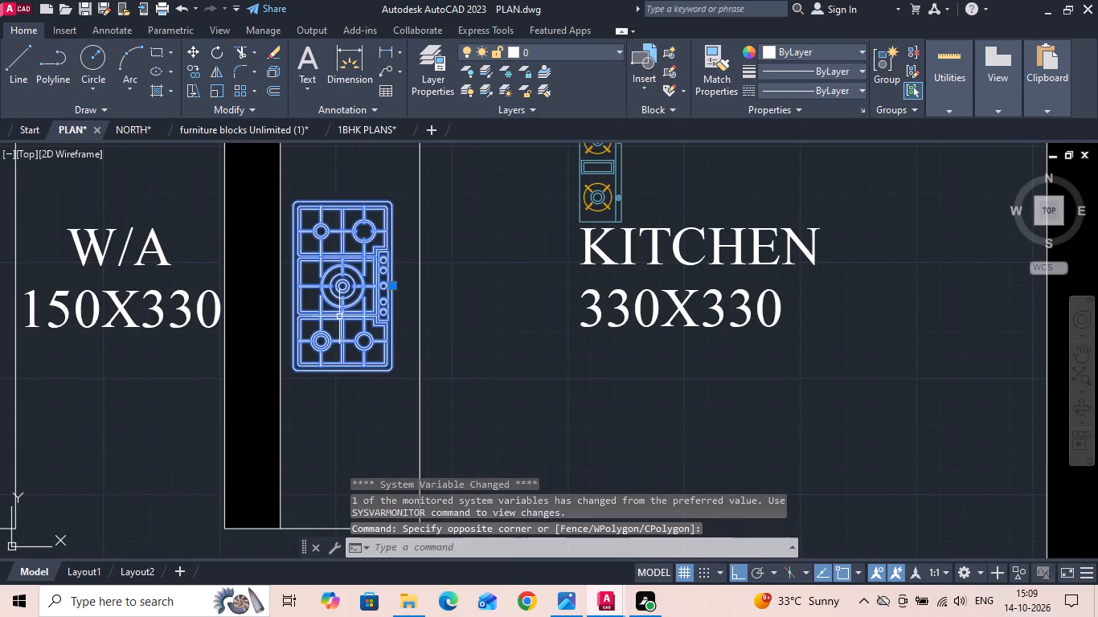
right_click(339, 317)
click(367, 294)
click(461, 313)
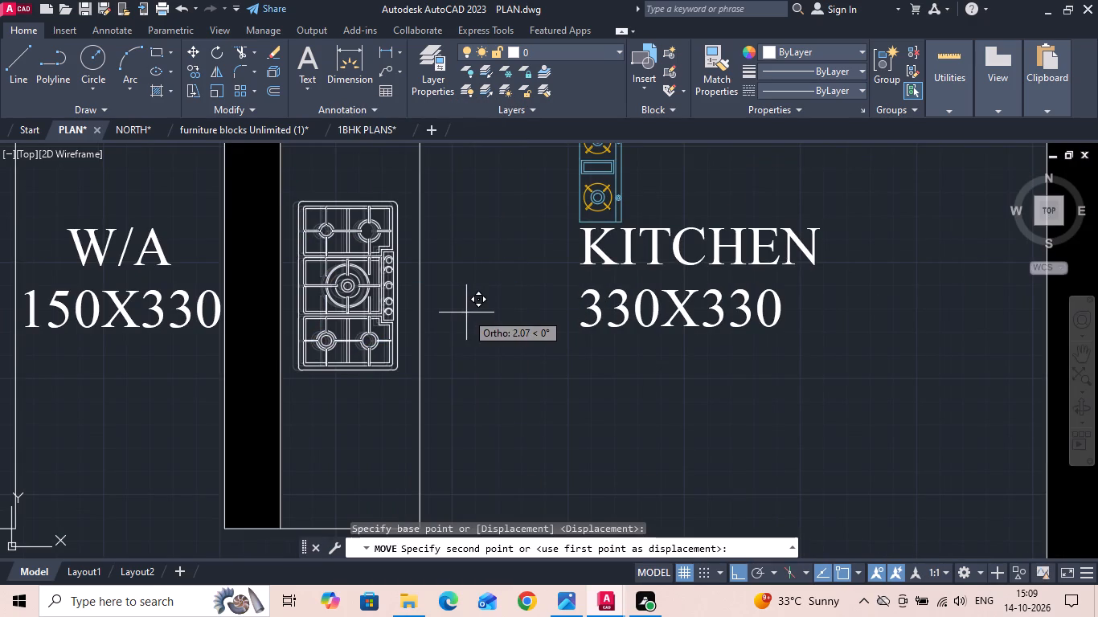
click(467, 313)
Save the PLAN.dwg drawing.
key(ctrl+s)
Scale up the double-bowl sink below kitchen window FW3 from its large bowl's drain so it fills most of the counter's depth.
scroll(471, 316, down, 4)
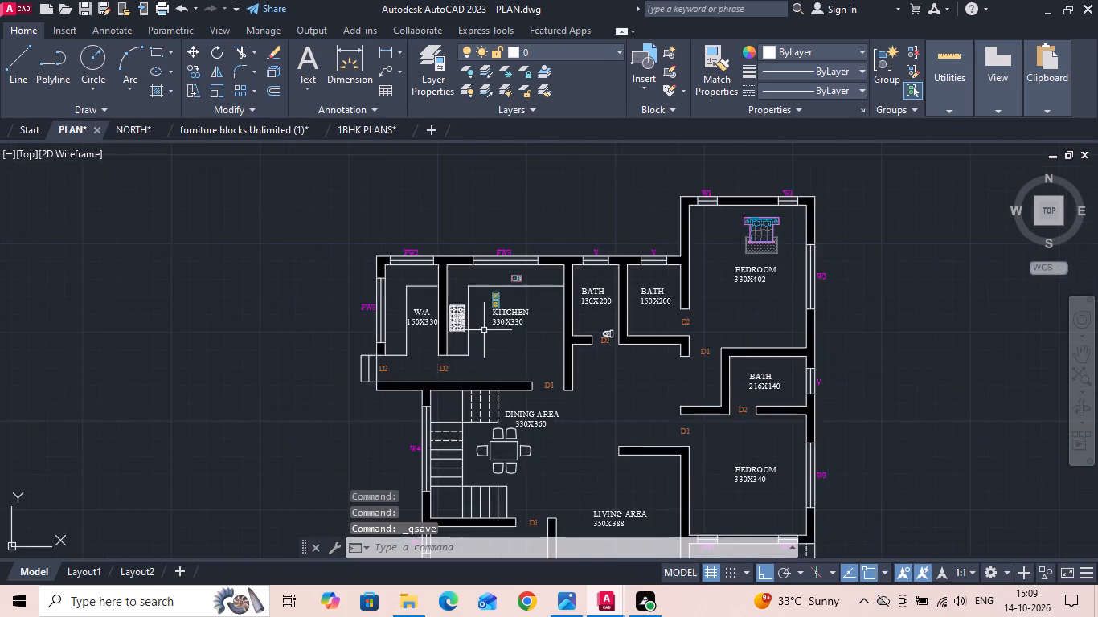
scroll(484, 330, down, 2)
scroll(82, 317, up, 2)
scroll(127, 262, down, 1)
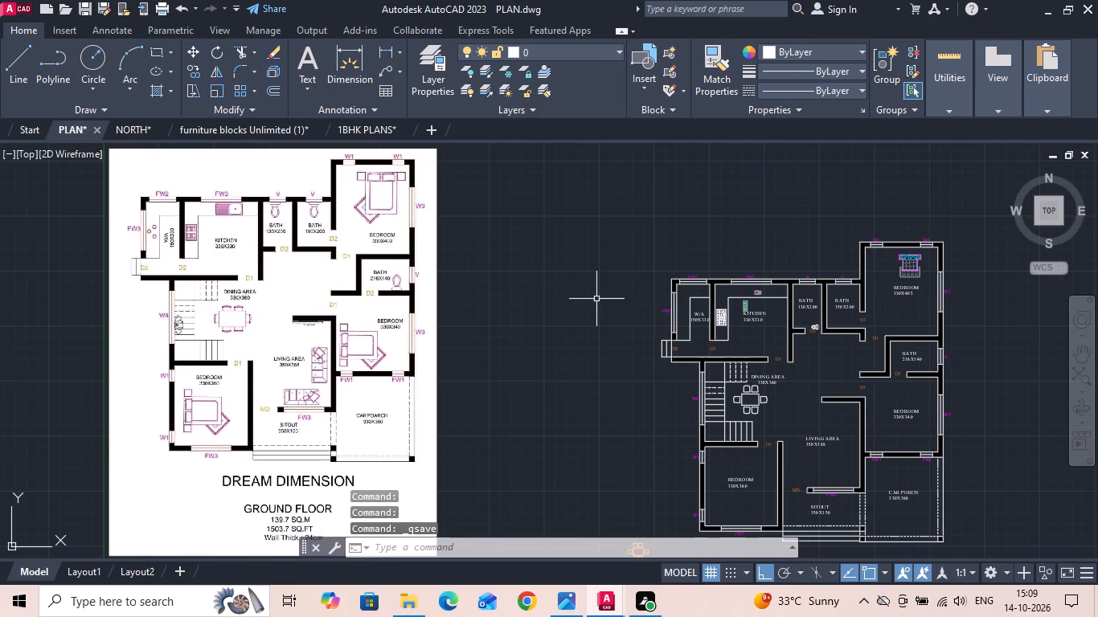
scroll(800, 300, up, 3)
scroll(620, 280, up, 3)
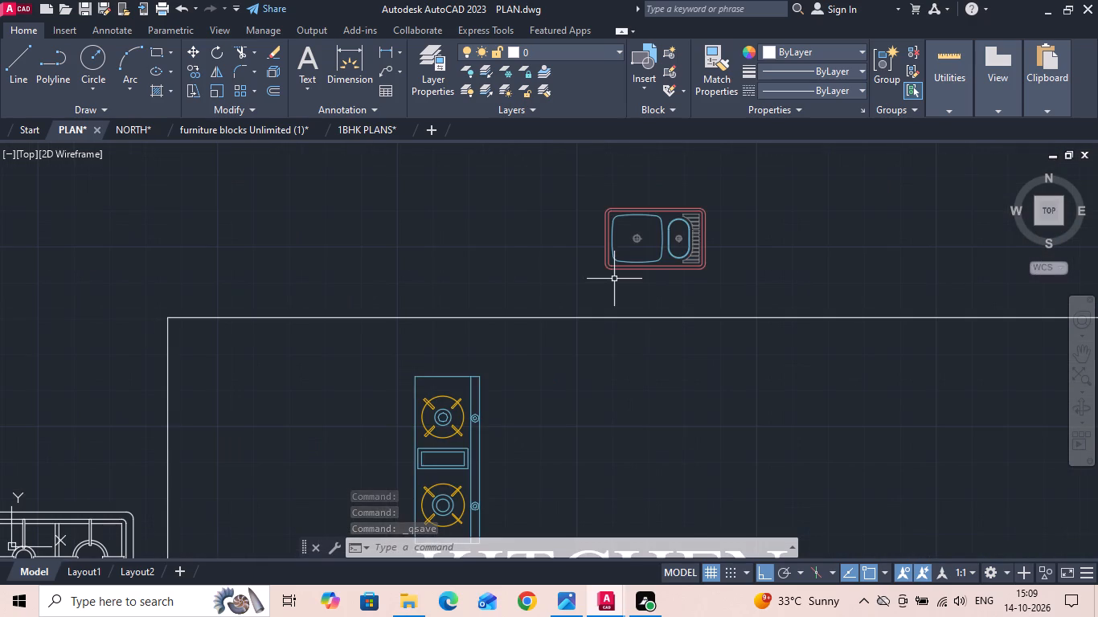
drag(683, 280, 674, 272)
click(626, 245)
right_click(625, 245)
click(662, 324)
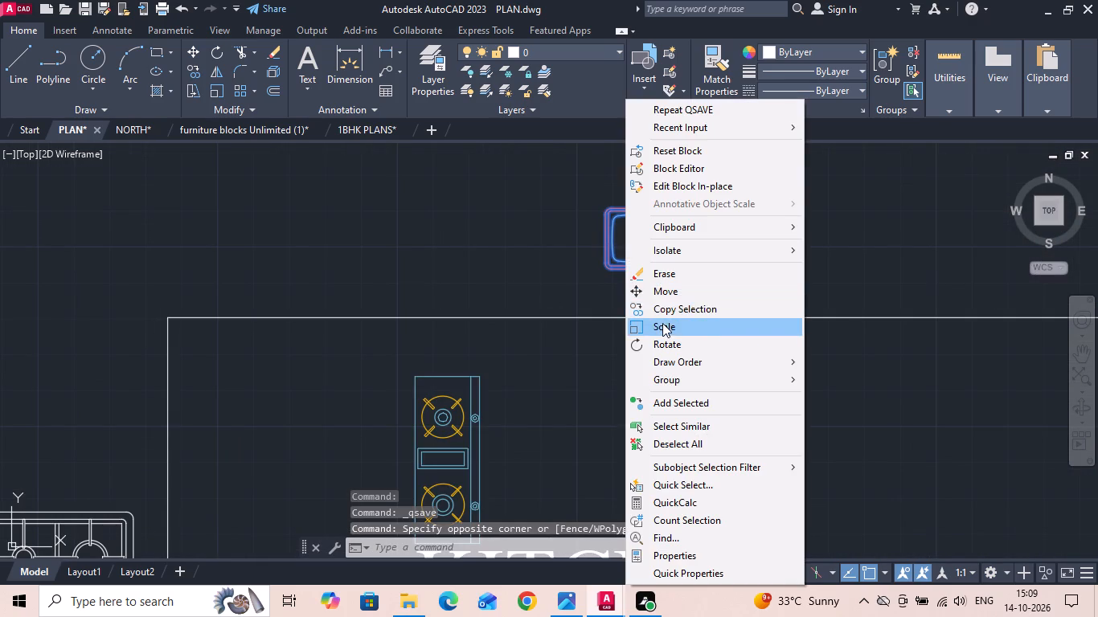
click(643, 238)
scroll(696, 272, down, 1)
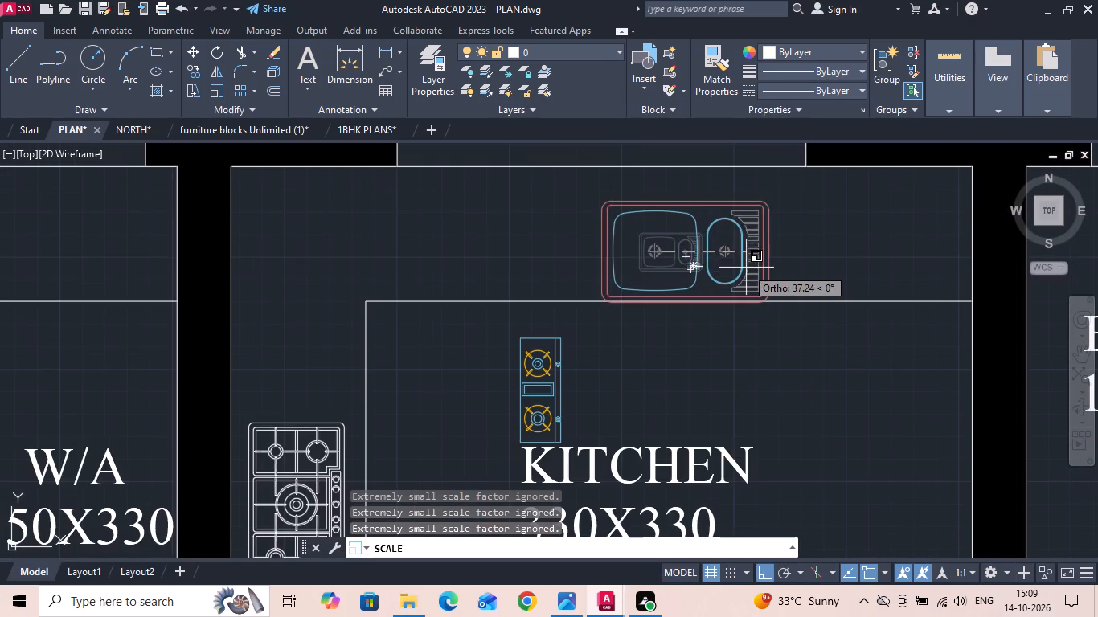
click(748, 255)
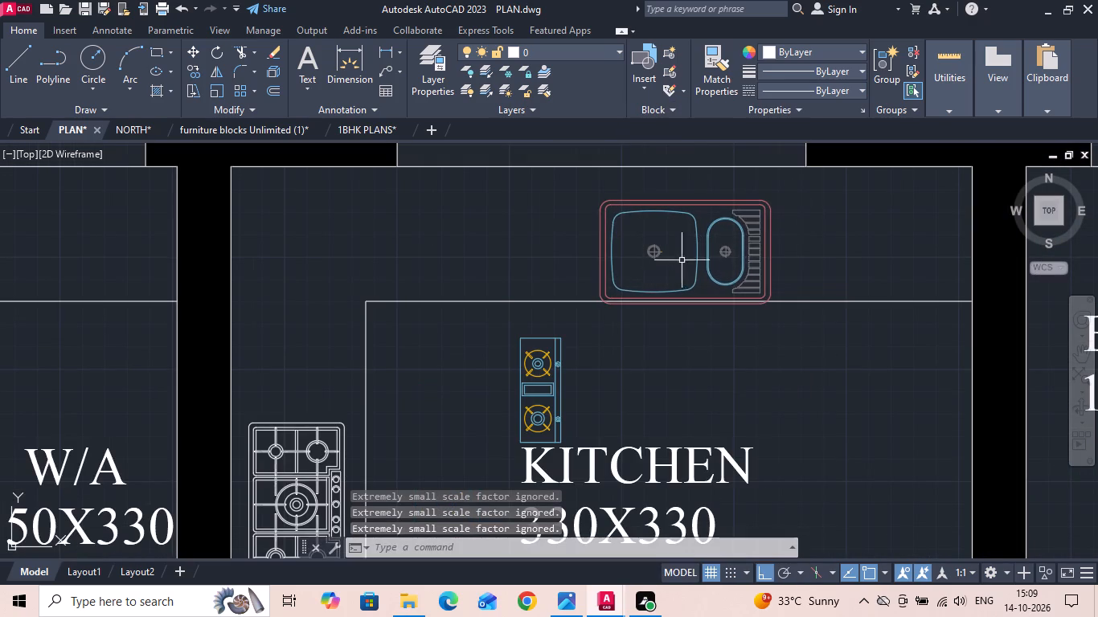
With Ortho on, move the enlarged sink straight up towards window FW3 so it sits within the counter's depth.
scroll(675, 266, down, 5)
scroll(179, 196, up, 2)
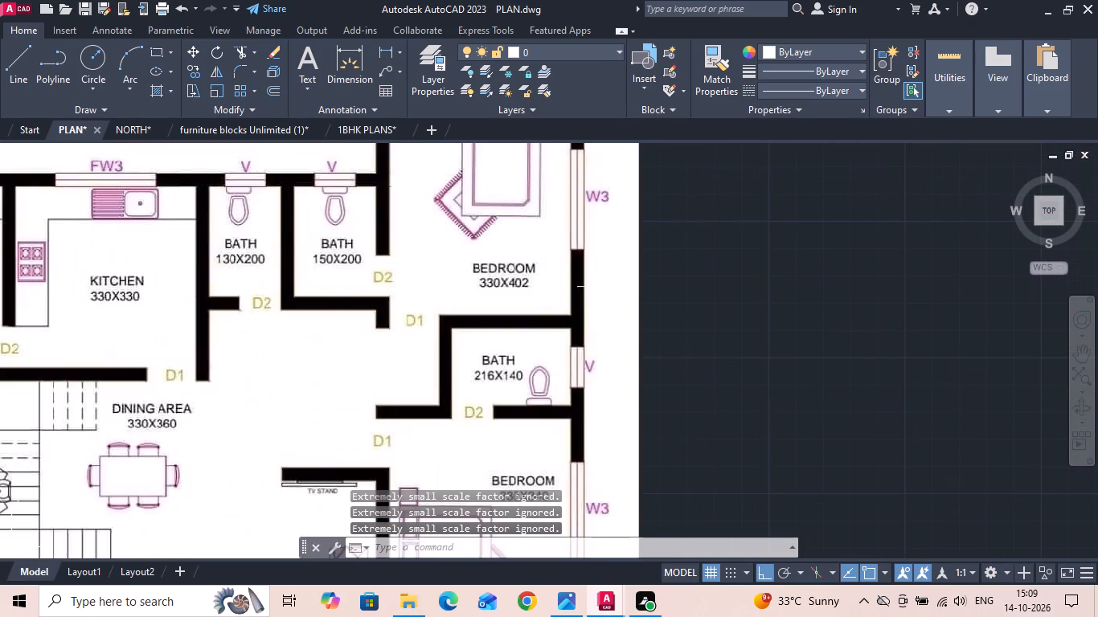
middle_drag(595, 295, 88, 292)
scroll(63, 297, down, 1)
scroll(623, 388, up, 3)
scroll(588, 320, up, 2)
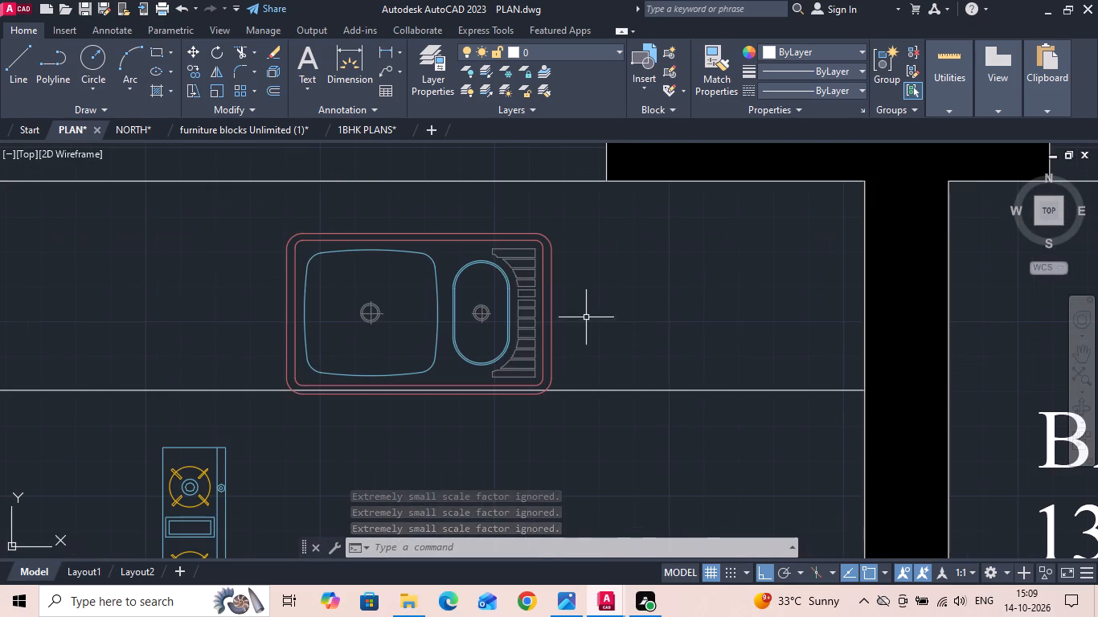
drag(580, 337, 521, 334)
click(444, 310)
right_click(443, 309)
click(483, 298)
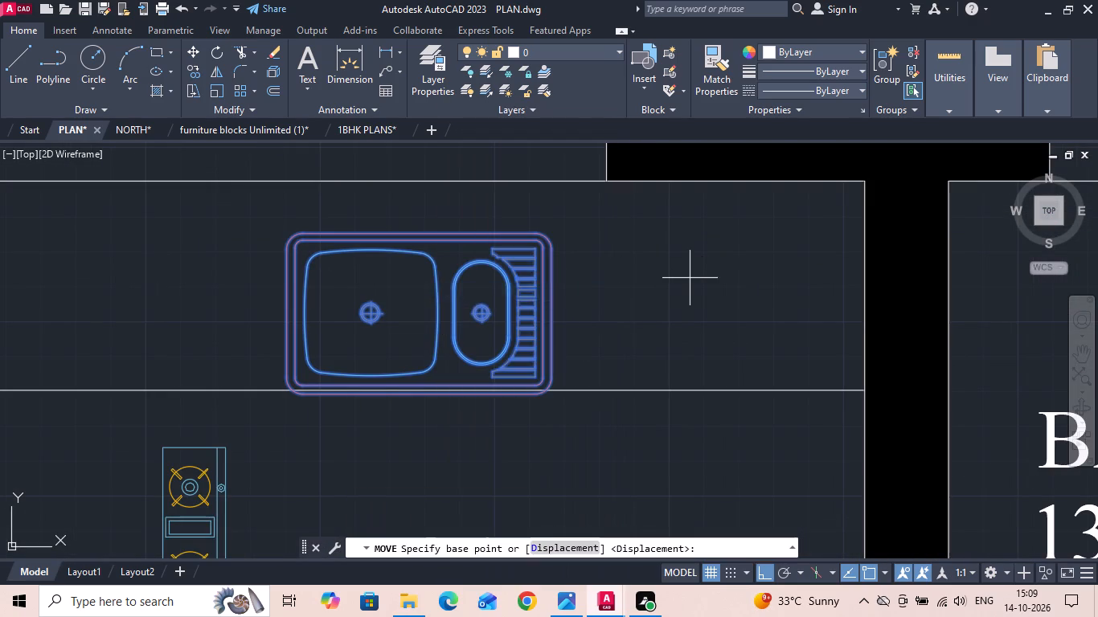
click(690, 278)
click(674, 253)
Scale the kitchen sink up slightly more, keeping it between the window wall and the counter's front edge.
scroll(690, 276, down, 3)
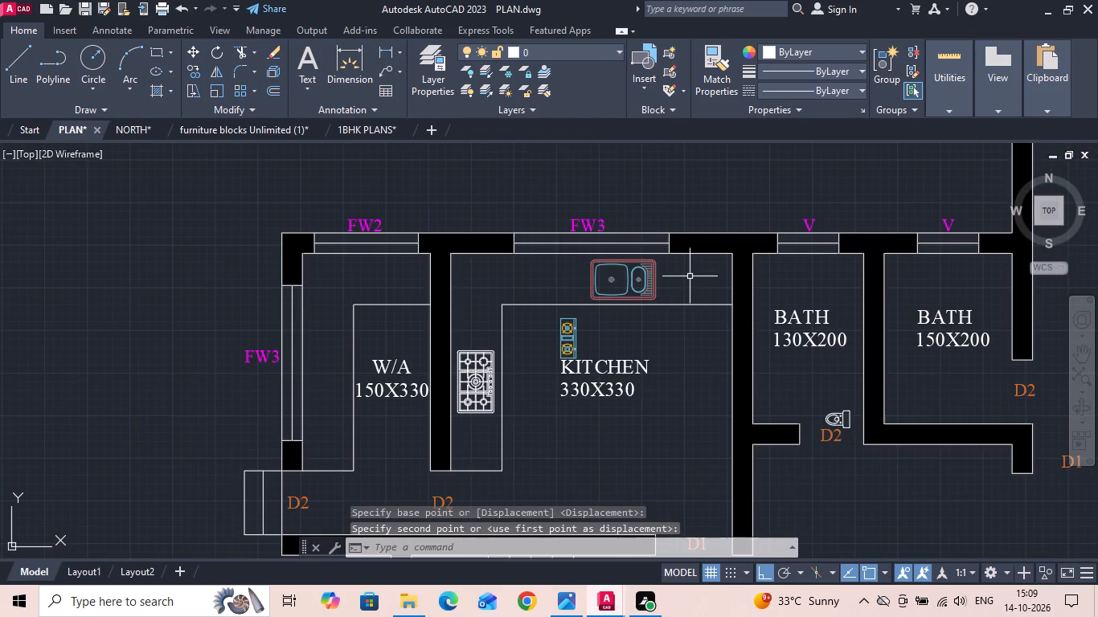
scroll(690, 277, down, 3)
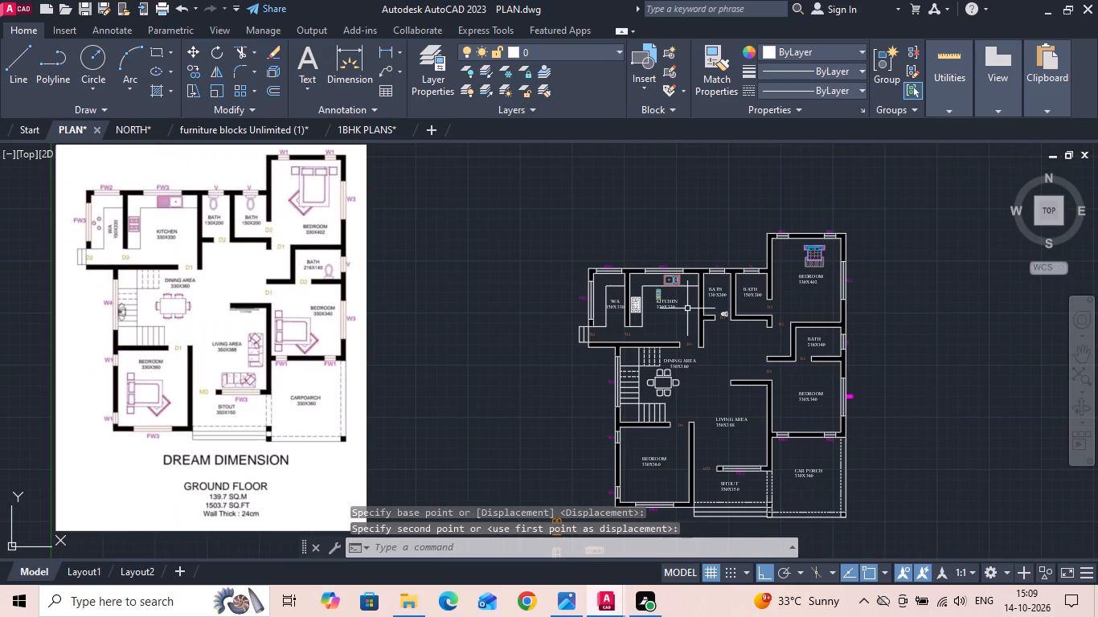
scroll(686, 308, up, 4)
middle_drag(666, 274, 661, 436)
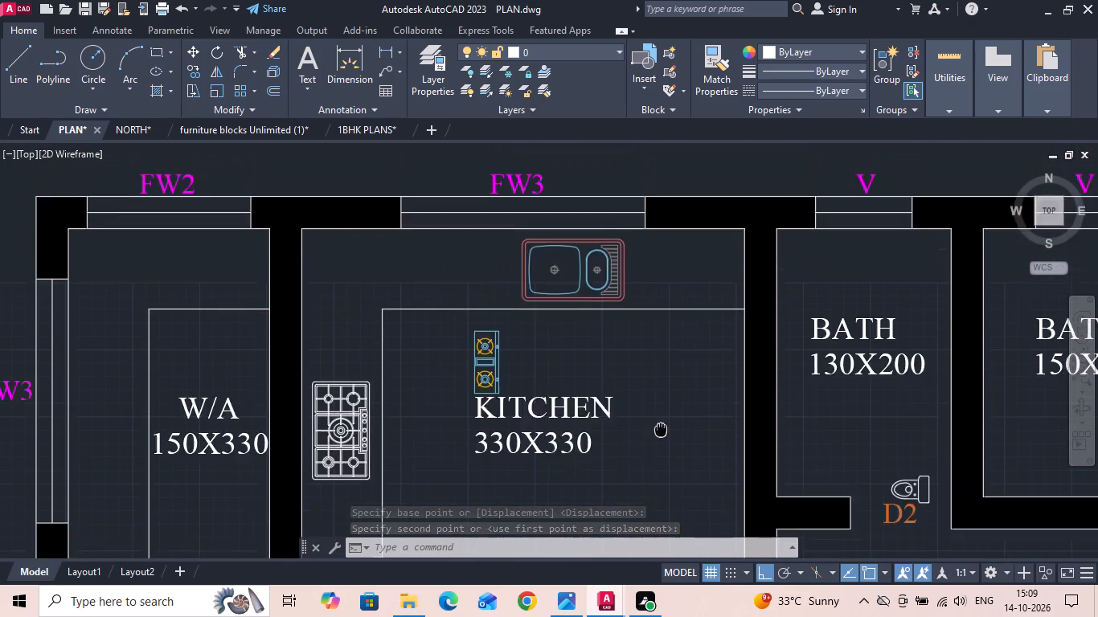
middle_drag(661, 436, 661, 452)
click(647, 290)
click(584, 302)
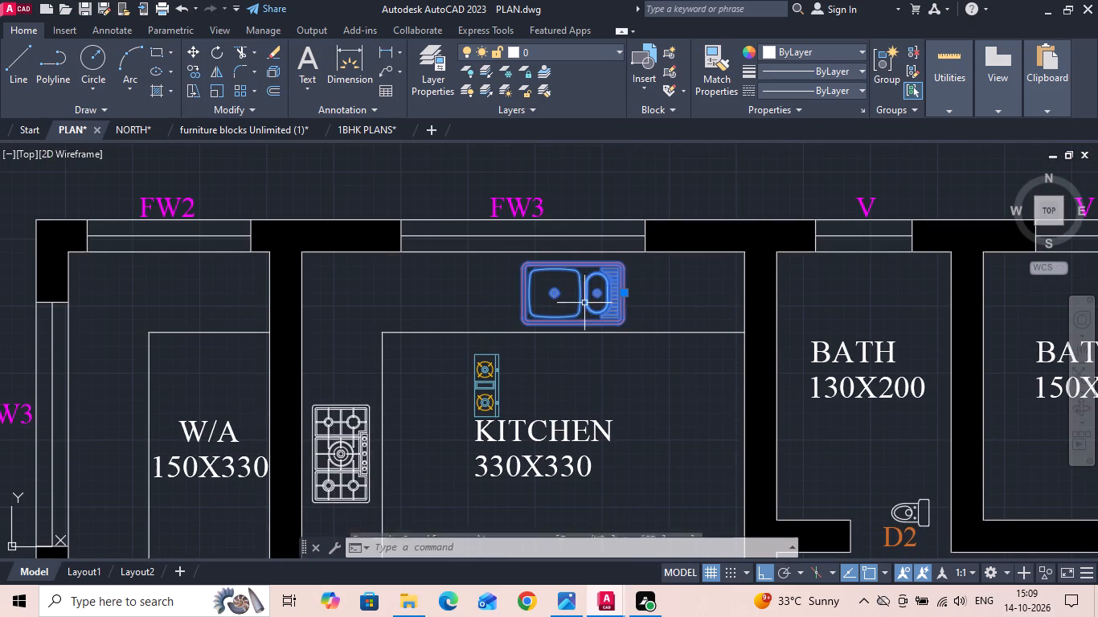
right_click(583, 303)
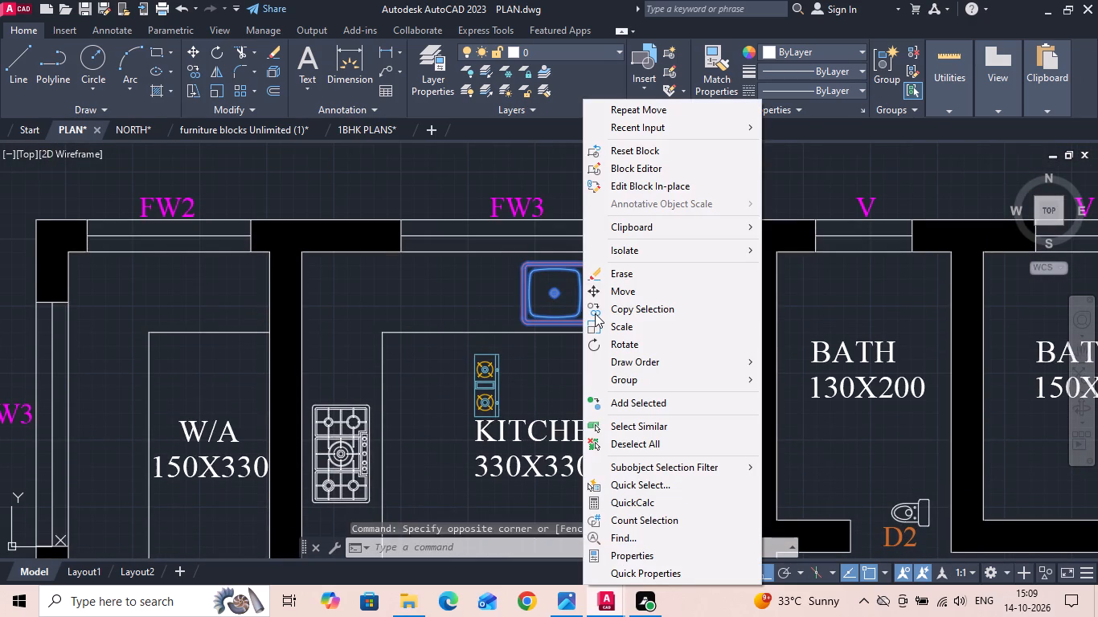
click(604, 332)
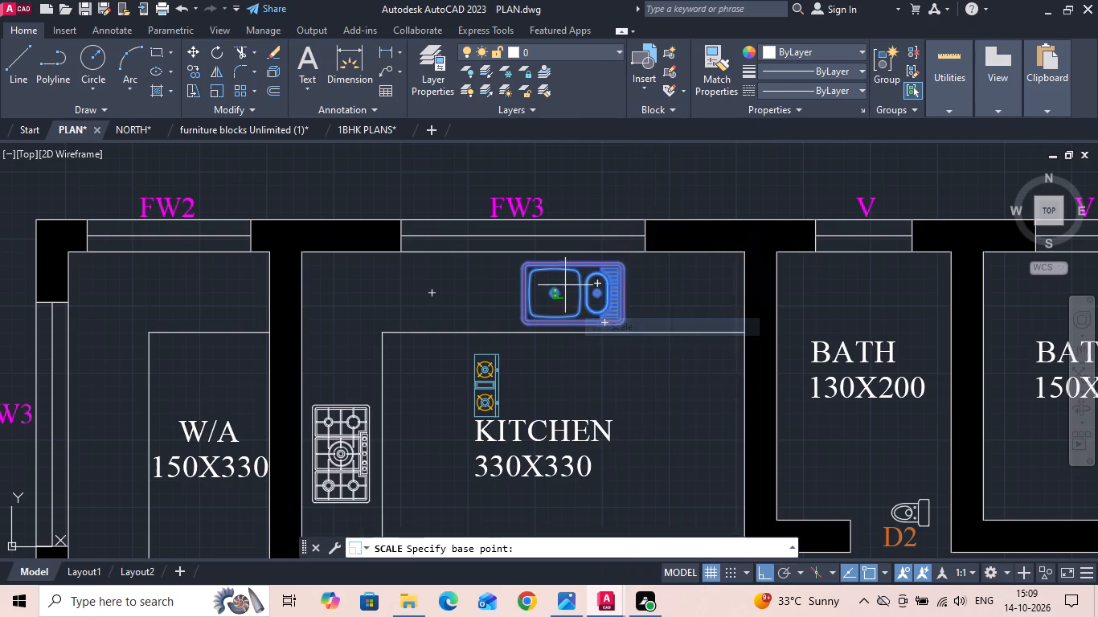
scroll(565, 285, up, 1)
drag(563, 284, 565, 292)
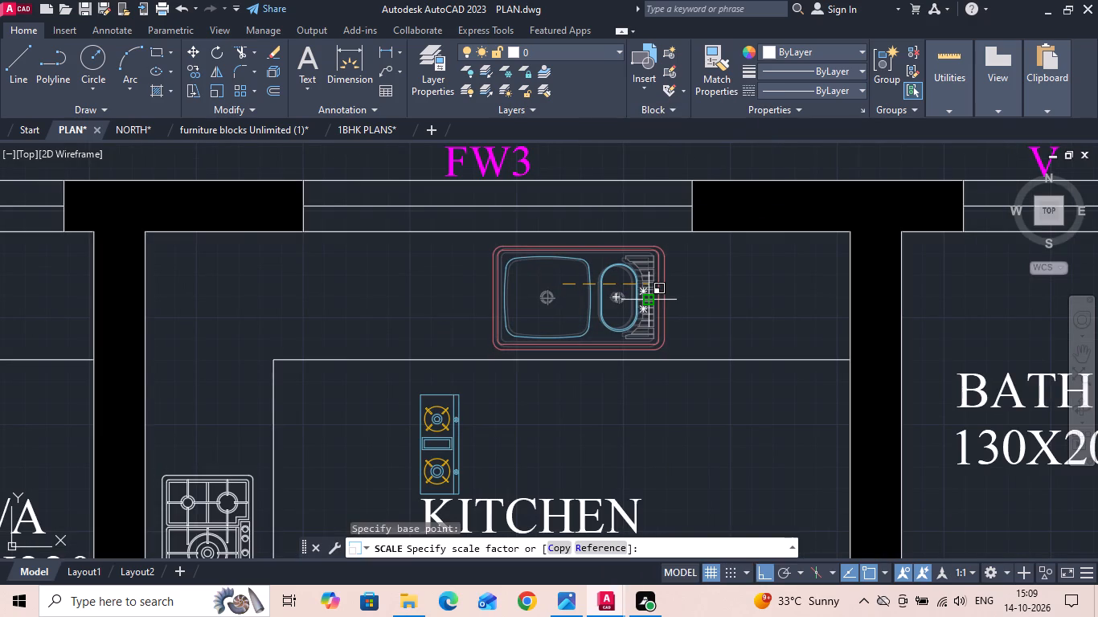
click(653, 299)
With Ortho off, move the sink slightly right and up on the counter, ending near the right end of window FW3.
drag(694, 280, 614, 294)
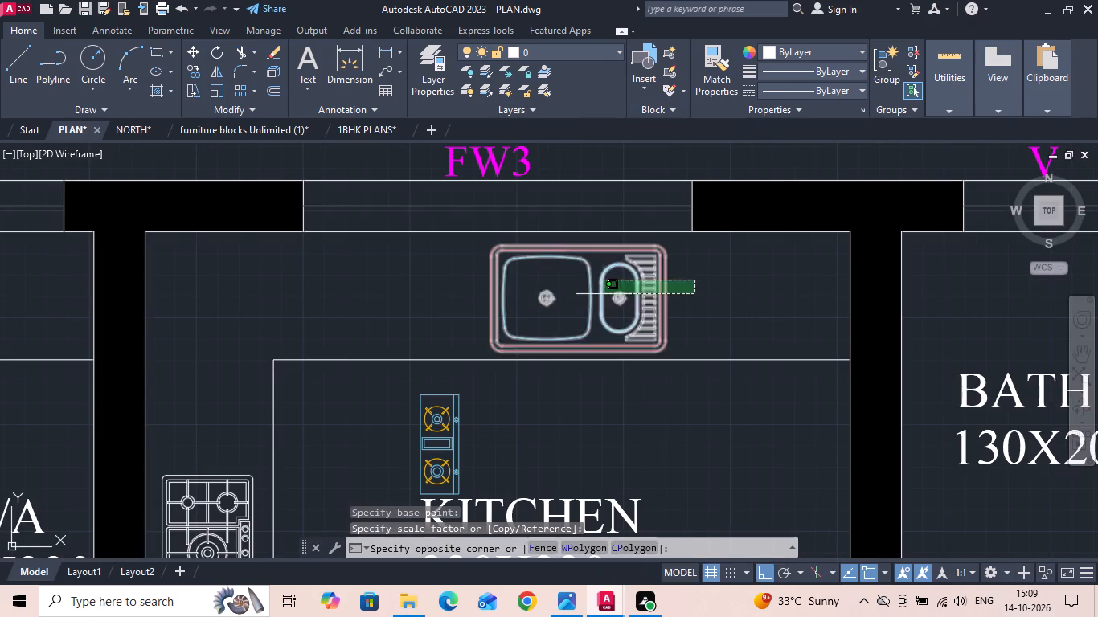
click(603, 294)
right_click(601, 293)
click(633, 294)
click(680, 439)
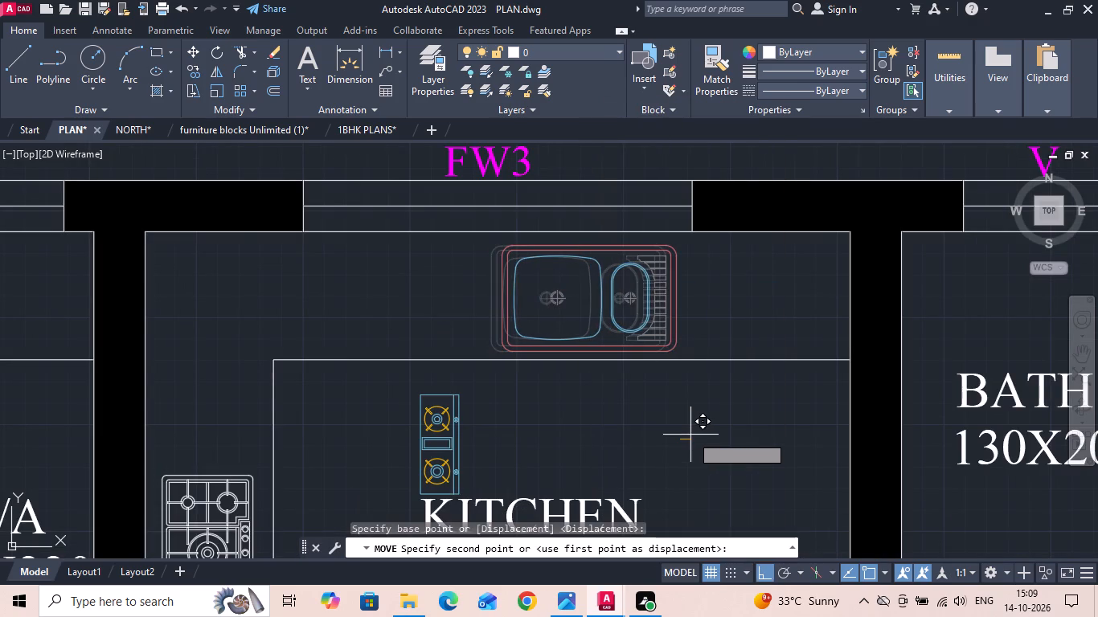
key(F8)
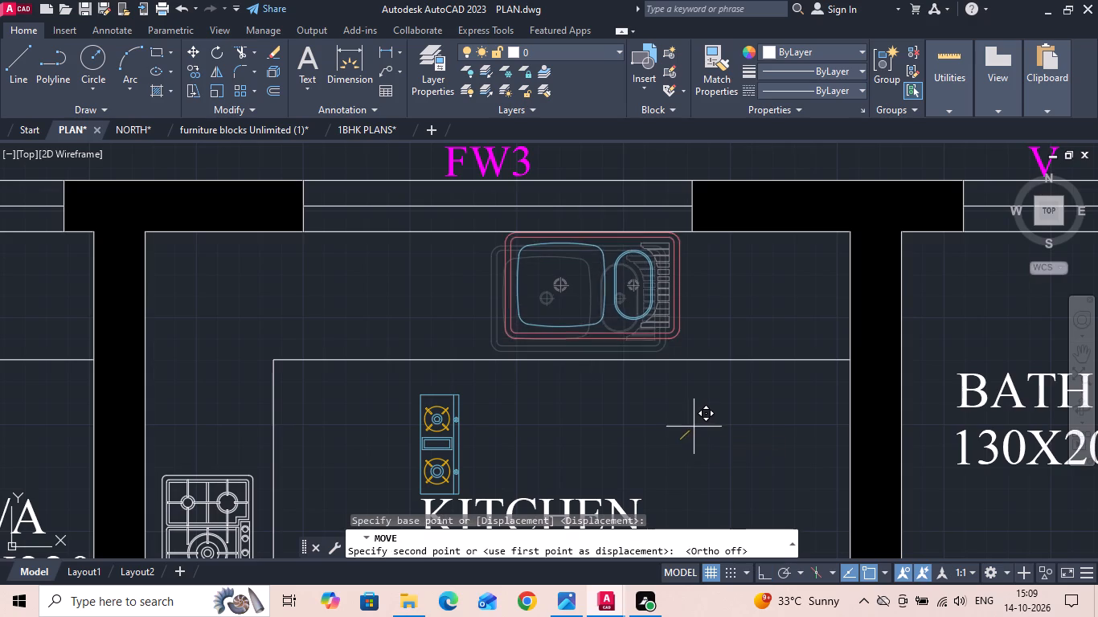
click(703, 434)
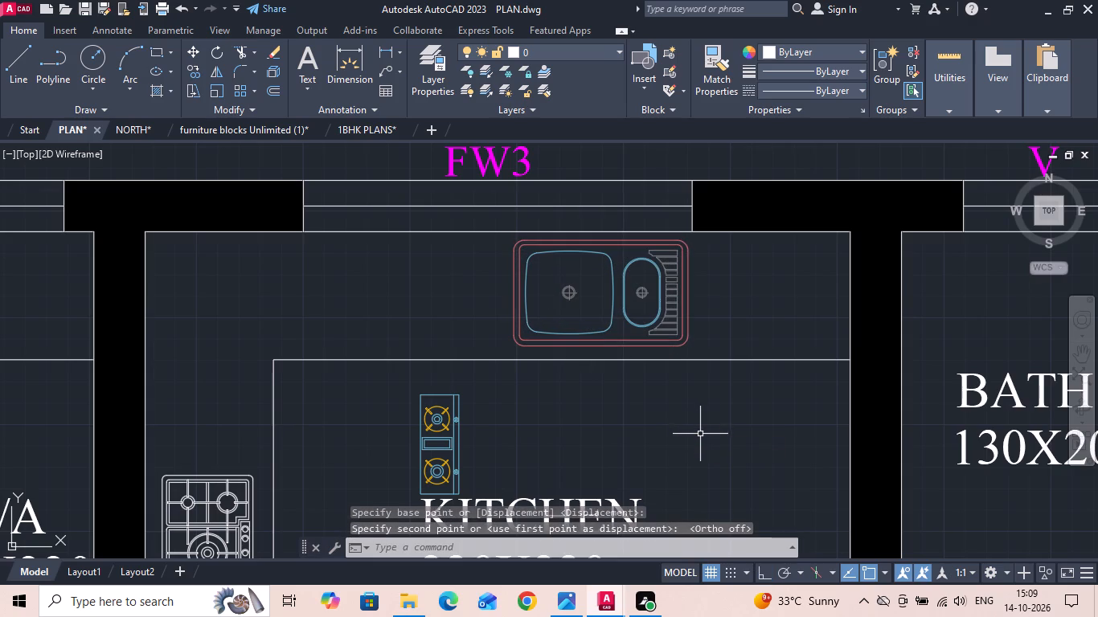
Save the PLAN.dwg drawing.
key(ctrl+s)
key(ctrl+s)
key(ctrl+s)
Compare the kitchen with the reference plan and scale up the five-burner cooktop slightly from its centre to nearly fill the counter's depth.
scroll(682, 421, down, 2)
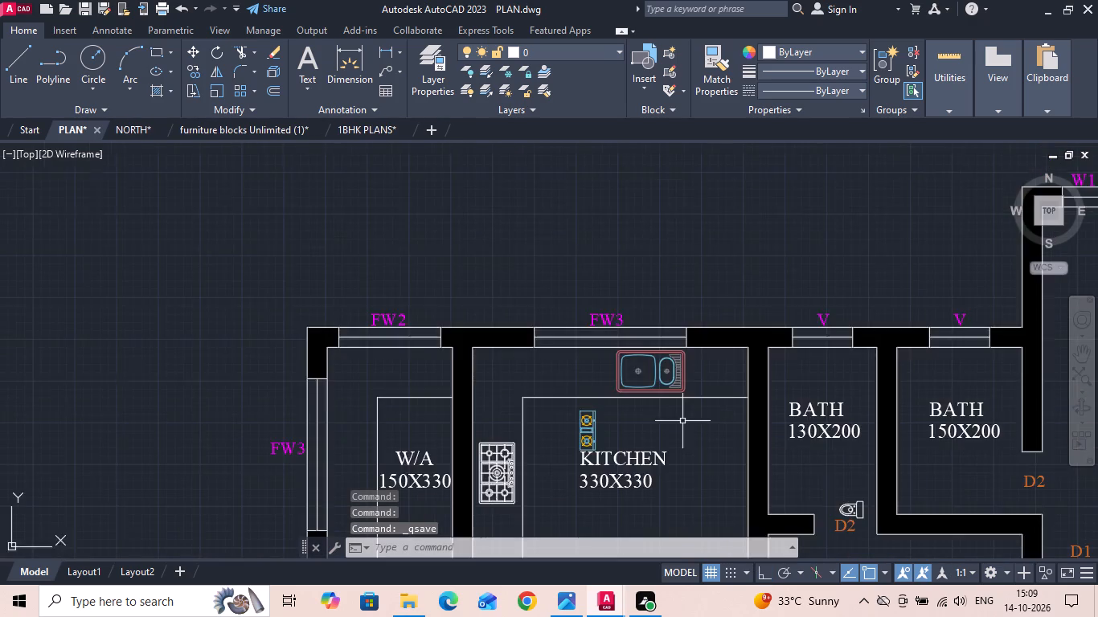
scroll(682, 421, down, 1)
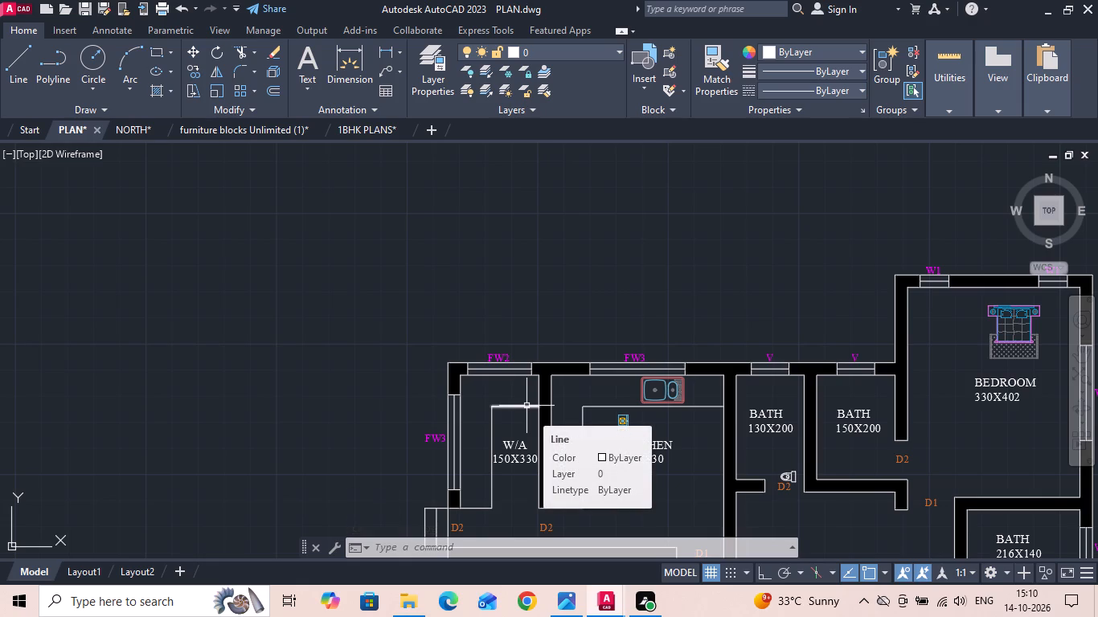
scroll(449, 386, down, 1)
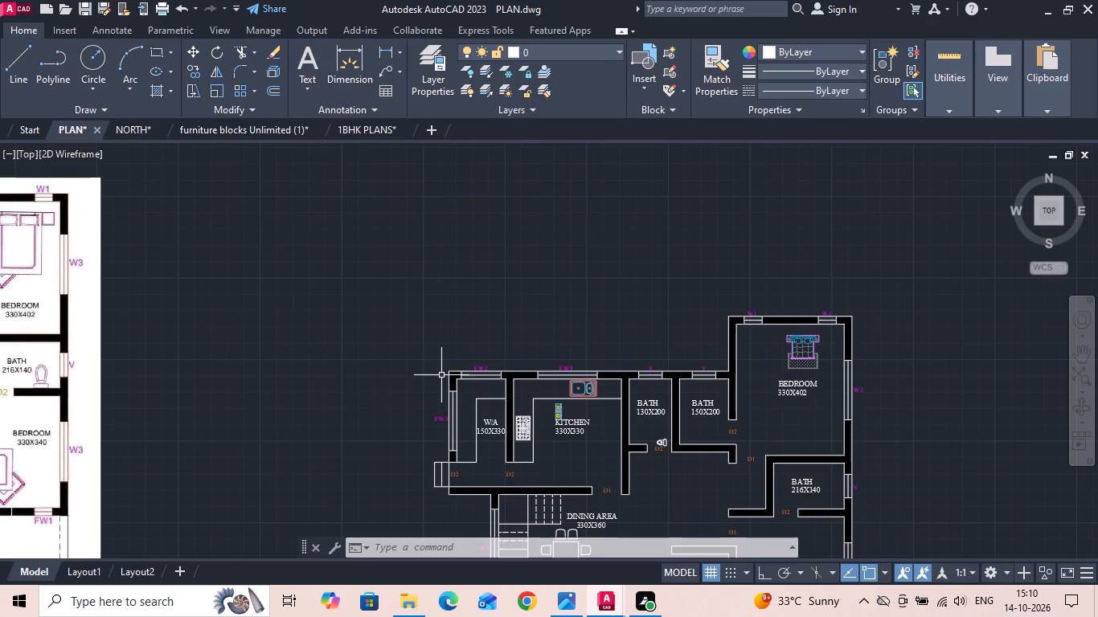
scroll(616, 381, down, 1)
scroll(59, 311, up, 2)
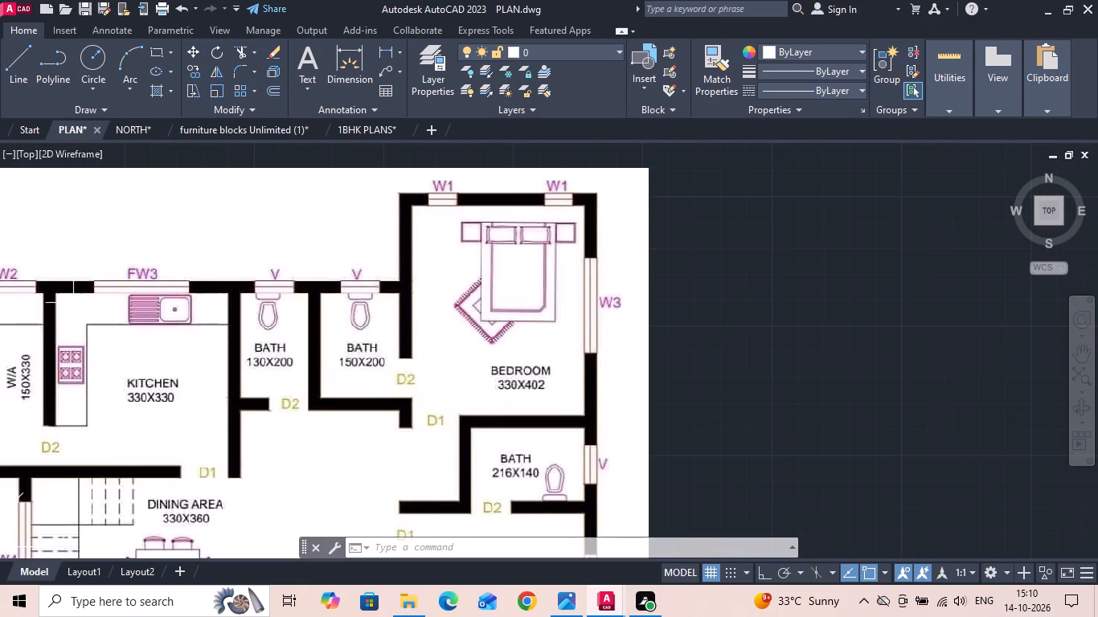
scroll(76, 290, down, 2)
scroll(514, 429, up, 3)
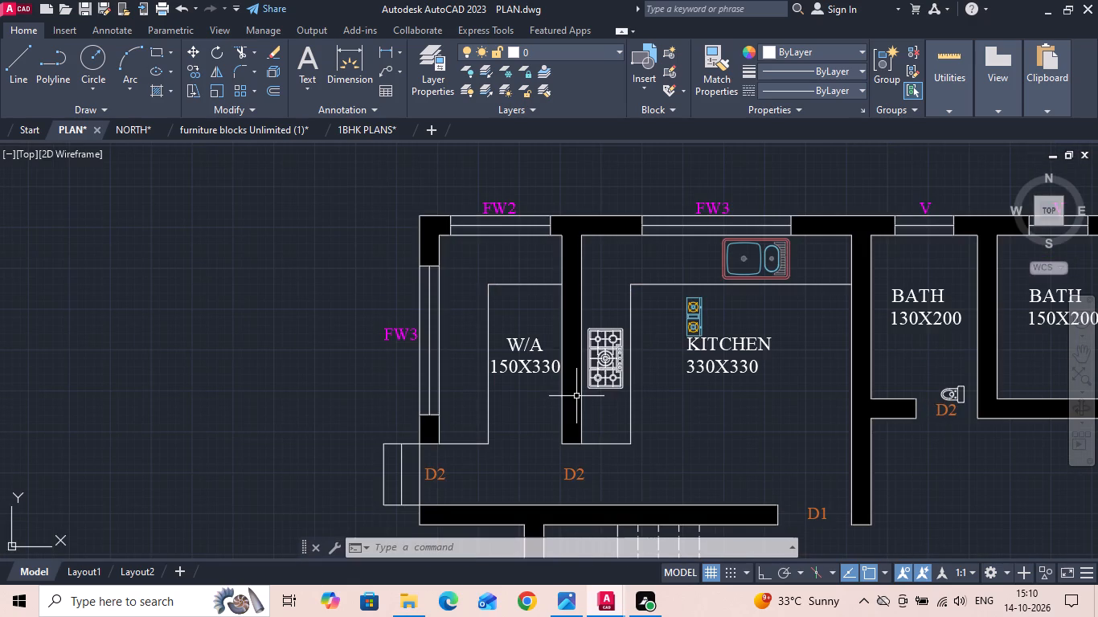
scroll(608, 373, up, 2)
click(602, 392)
click(575, 329)
right_click(574, 327)
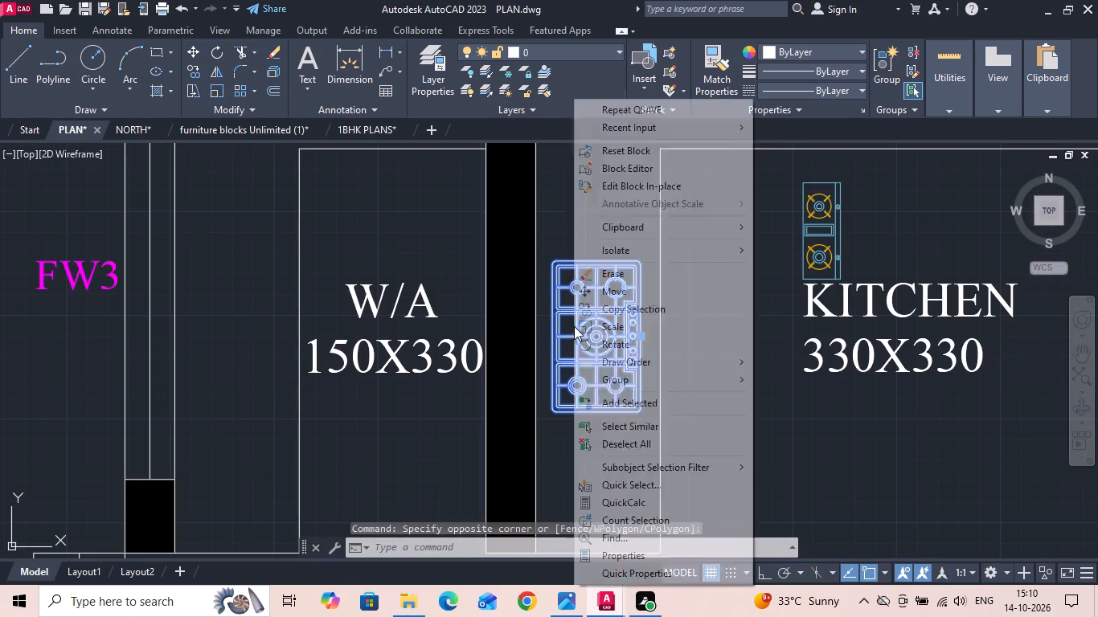
click(604, 324)
click(600, 332)
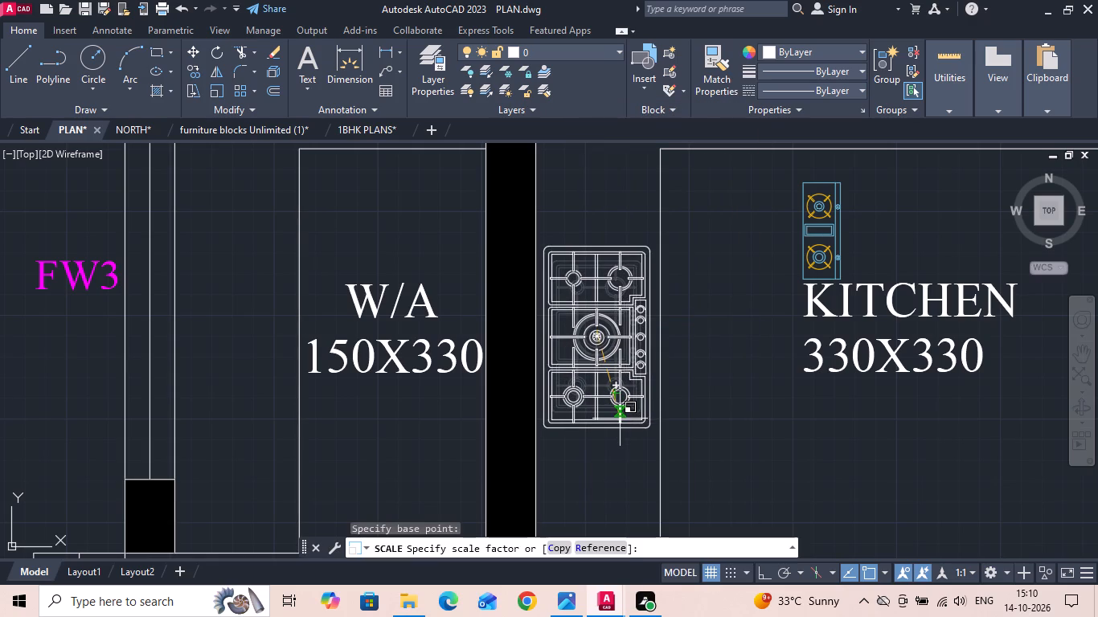
click(619, 418)
scroll(506, 276, down, 1)
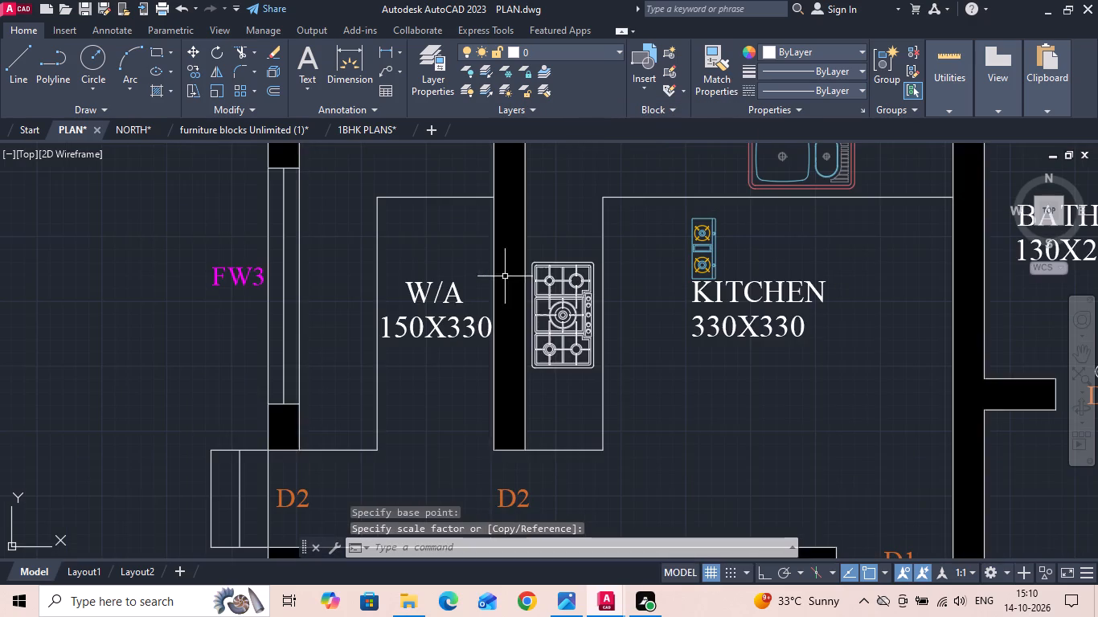
Rotate the small toilet block beside door D2 of the 130X200 bath so its tank points up.
middle_drag(653, 227, 598, 272)
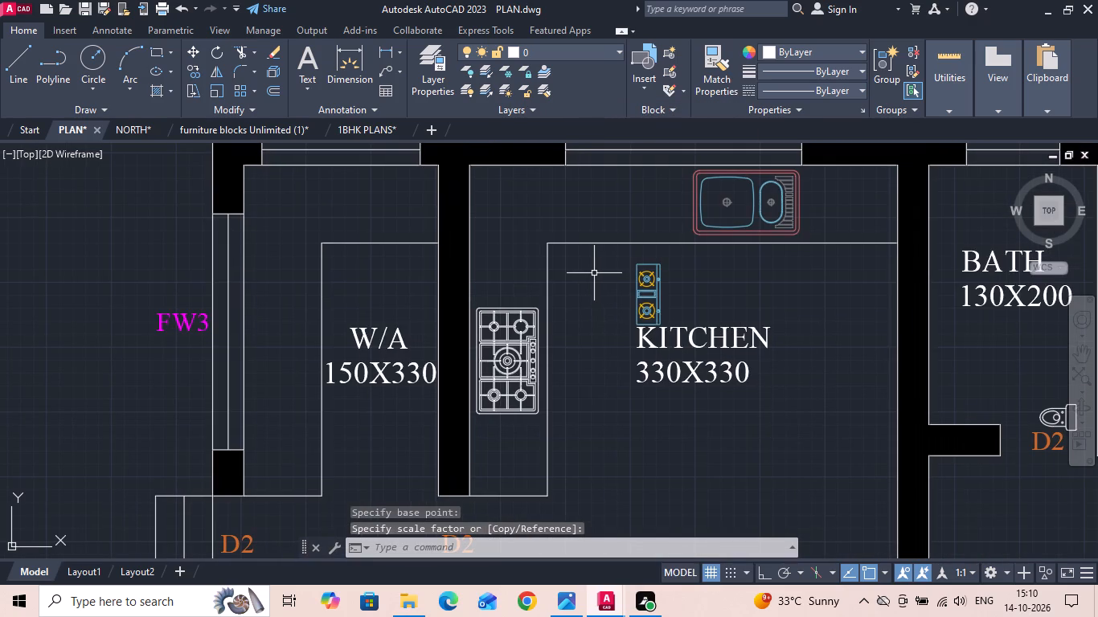
scroll(593, 273, down, 1)
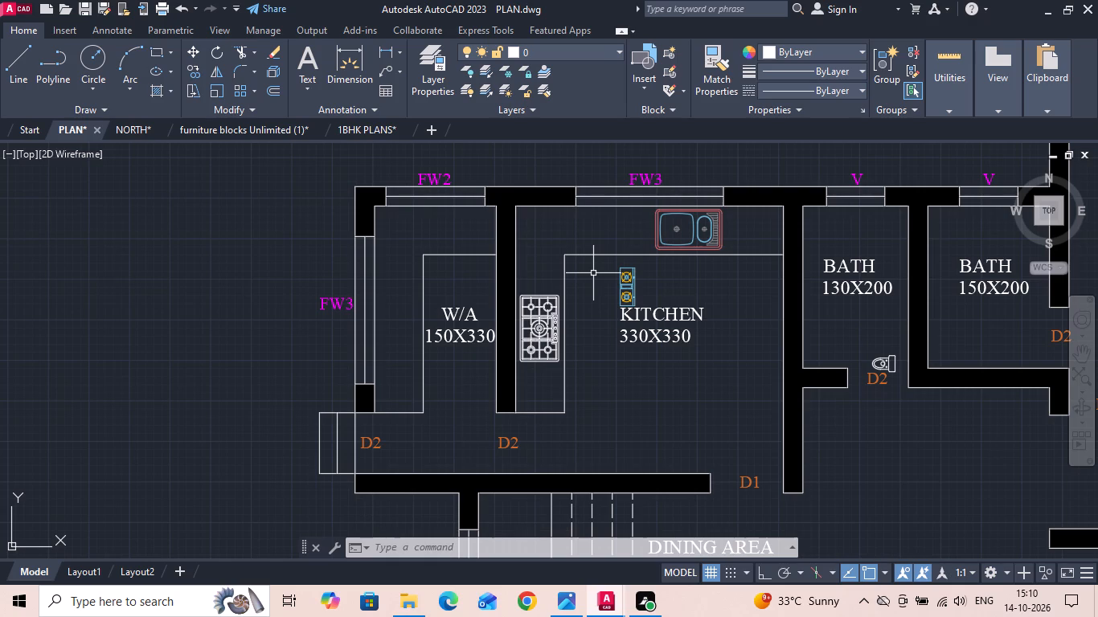
scroll(531, 292, down, 1)
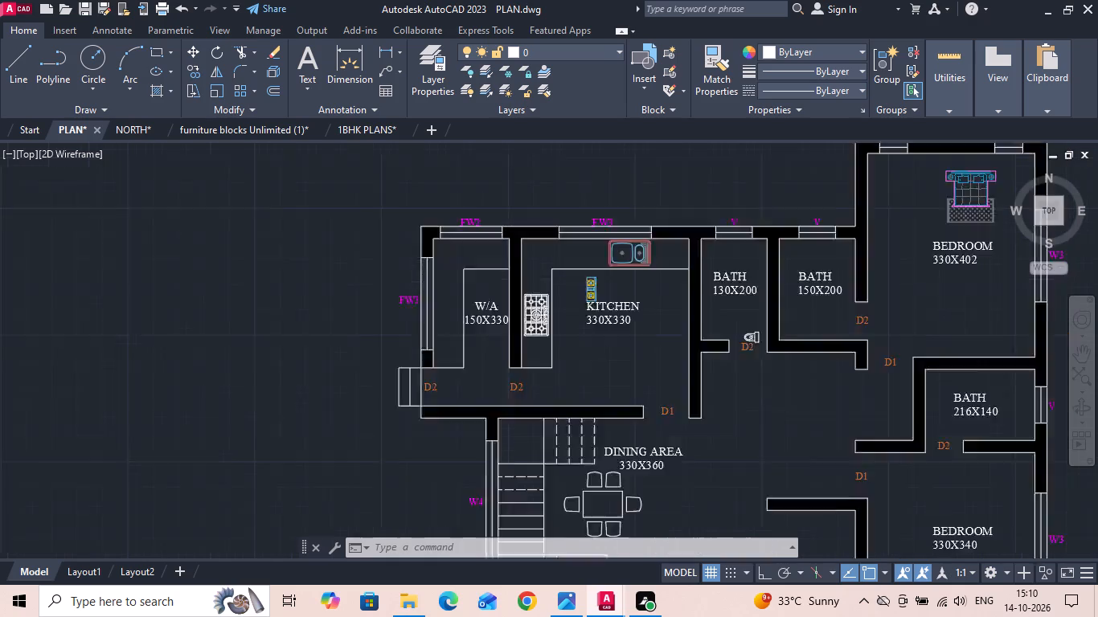
scroll(531, 292, down, 2)
scroll(600, 309, up, 2)
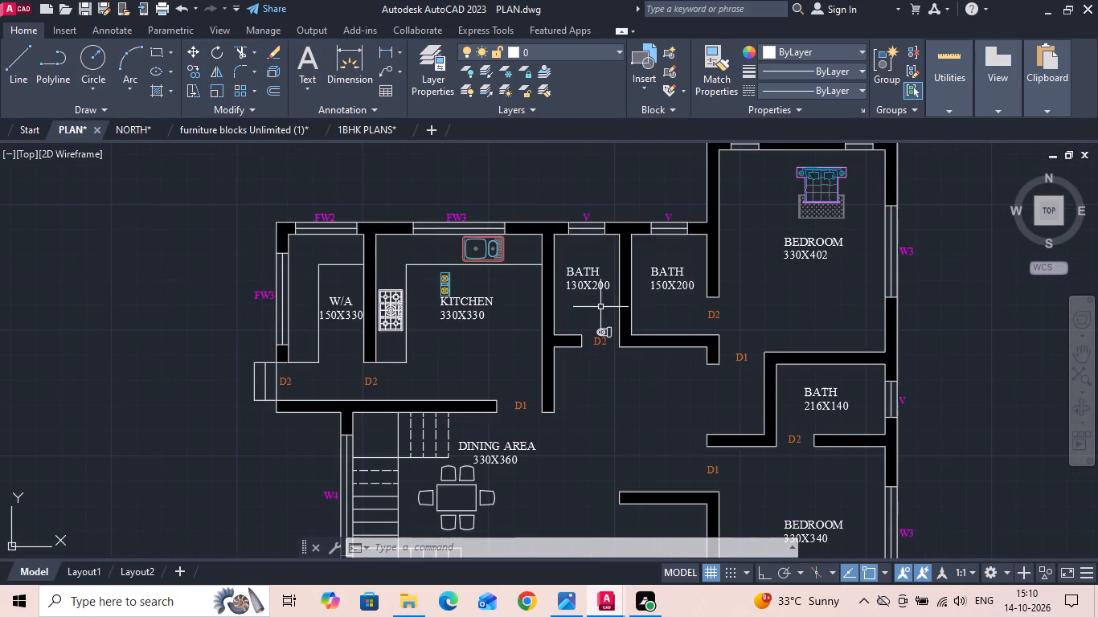
scroll(607, 333, up, 3)
click(607, 331)
click(588, 309)
right_click(587, 309)
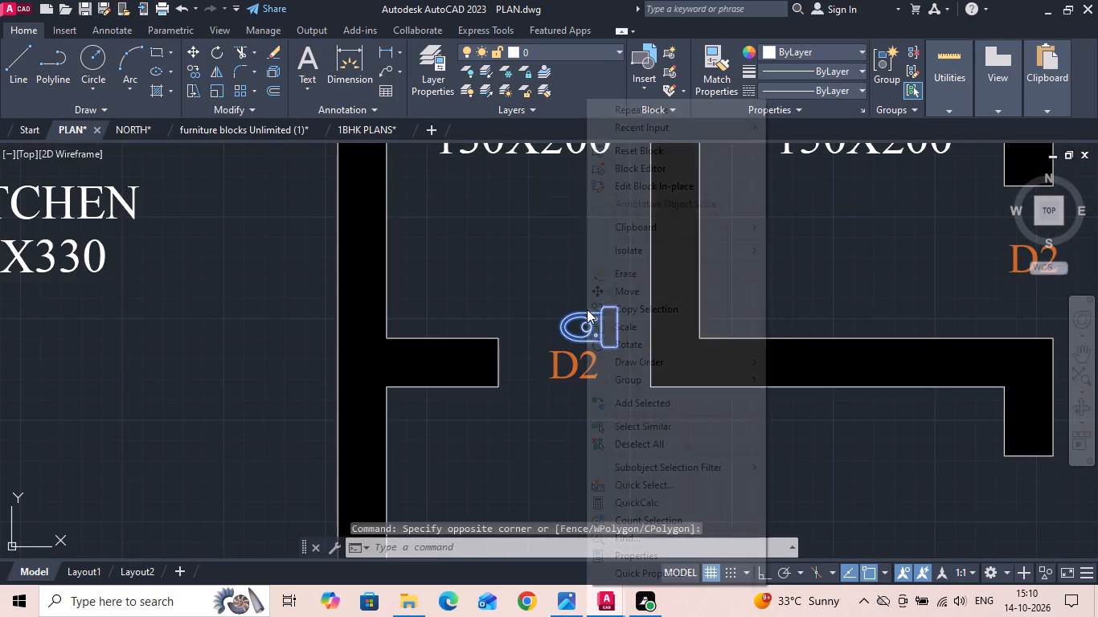
click(611, 348)
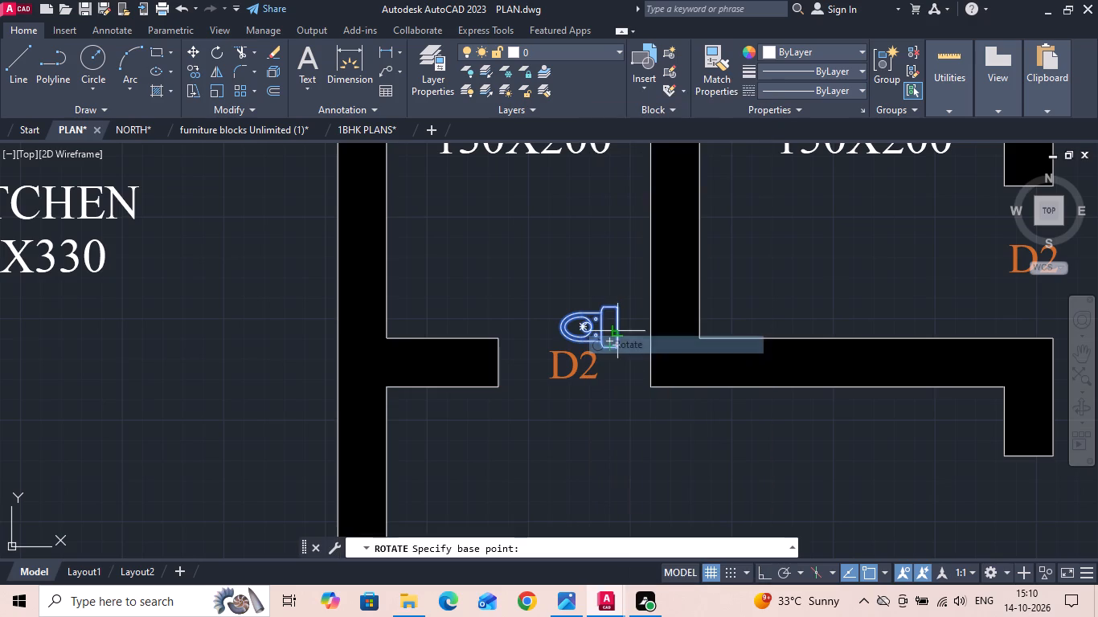
click(617, 329)
click(617, 253)
Insert the Toilet - top block from DesignCenter's House Designer.dwg into the blank space outside the plan, beside the W/A and stairs.
scroll(649, 375, down, 4)
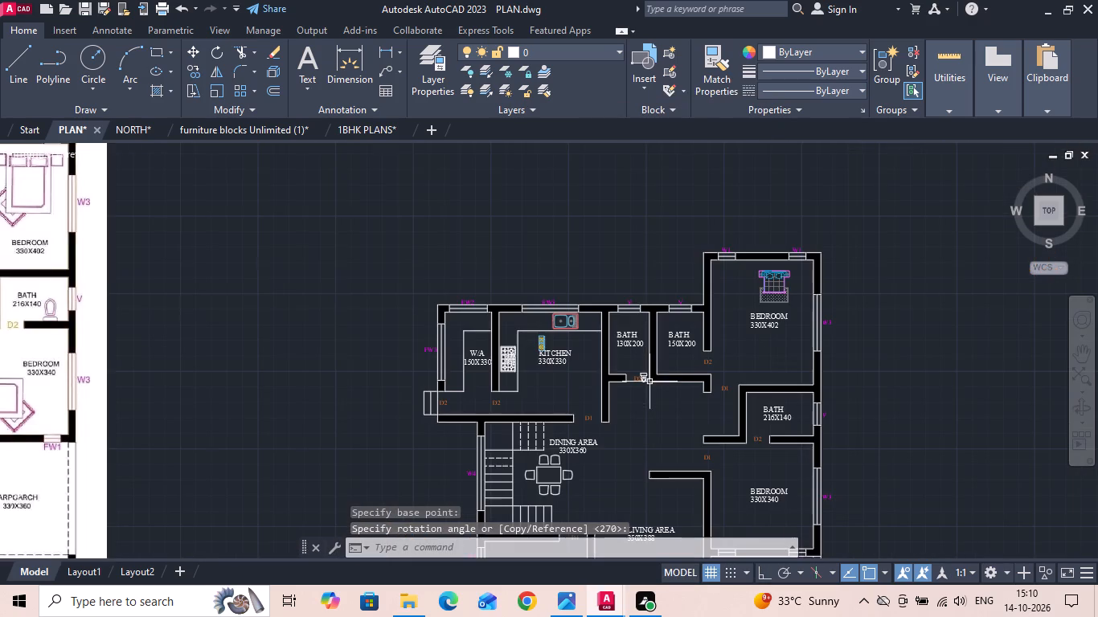
scroll(37, 313, up, 3)
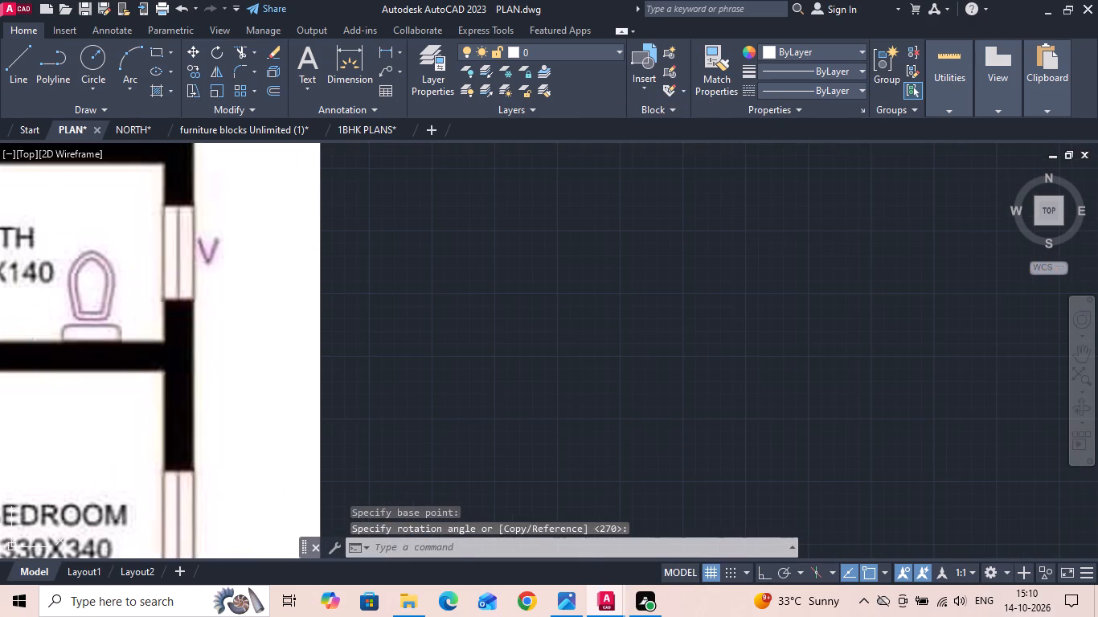
scroll(35, 313, down, 2)
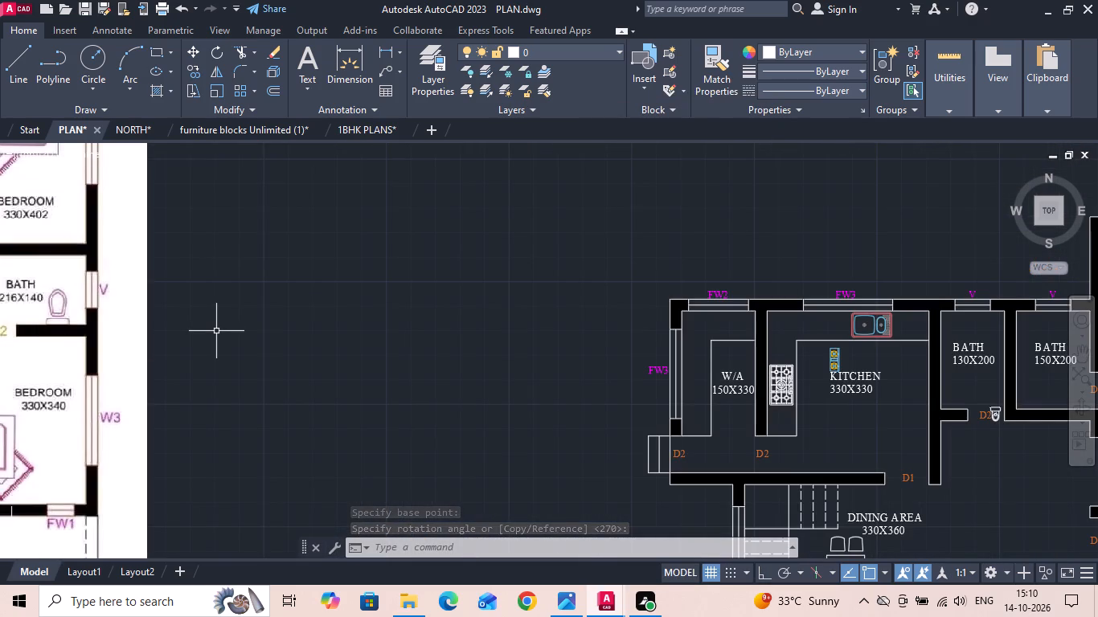
text(DC)
key(space)
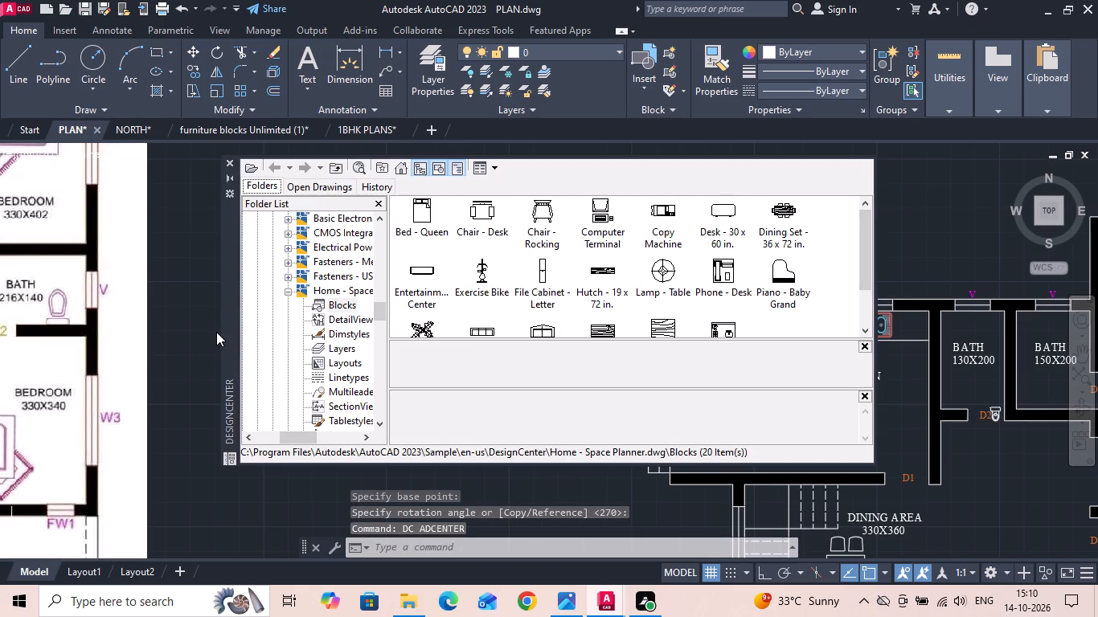
scroll(440, 296, down, 1)
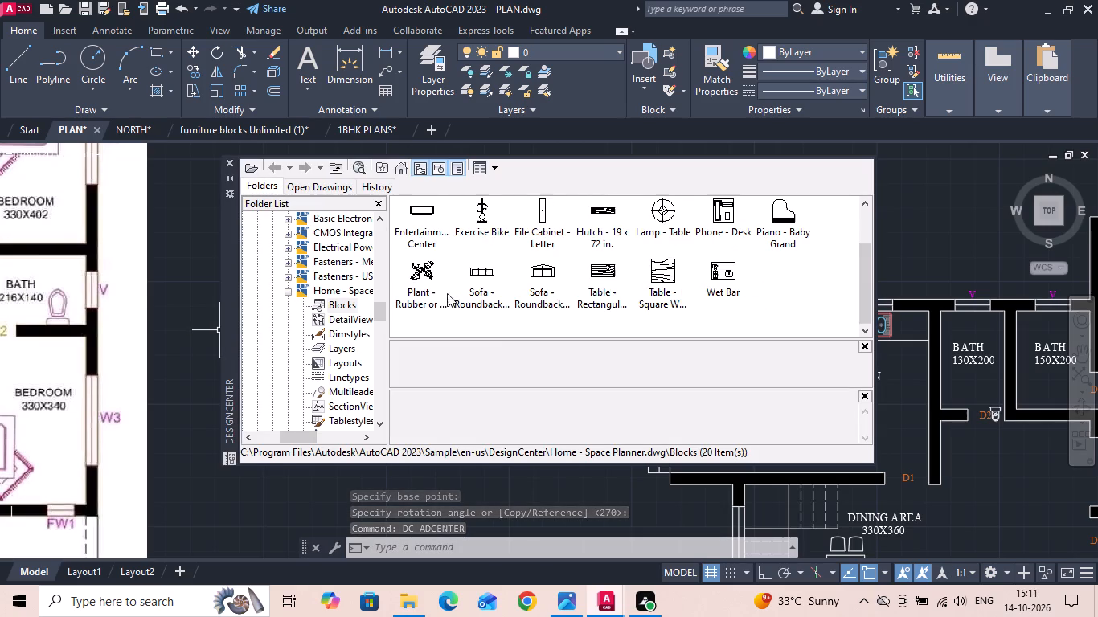
scroll(447, 293, down, 1)
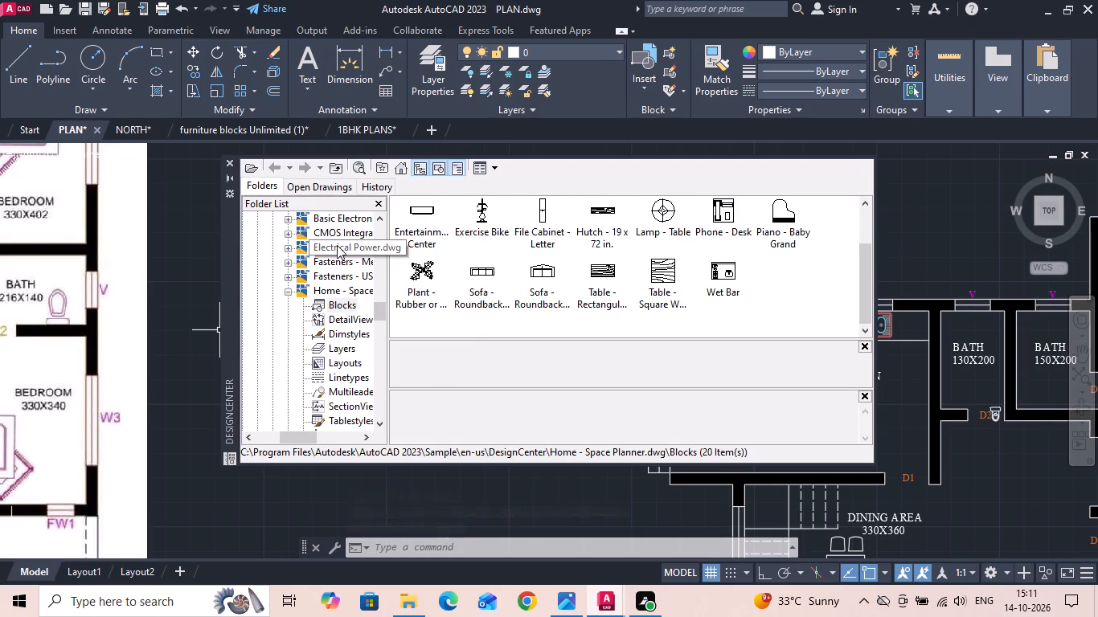
scroll(336, 245, up, 2)
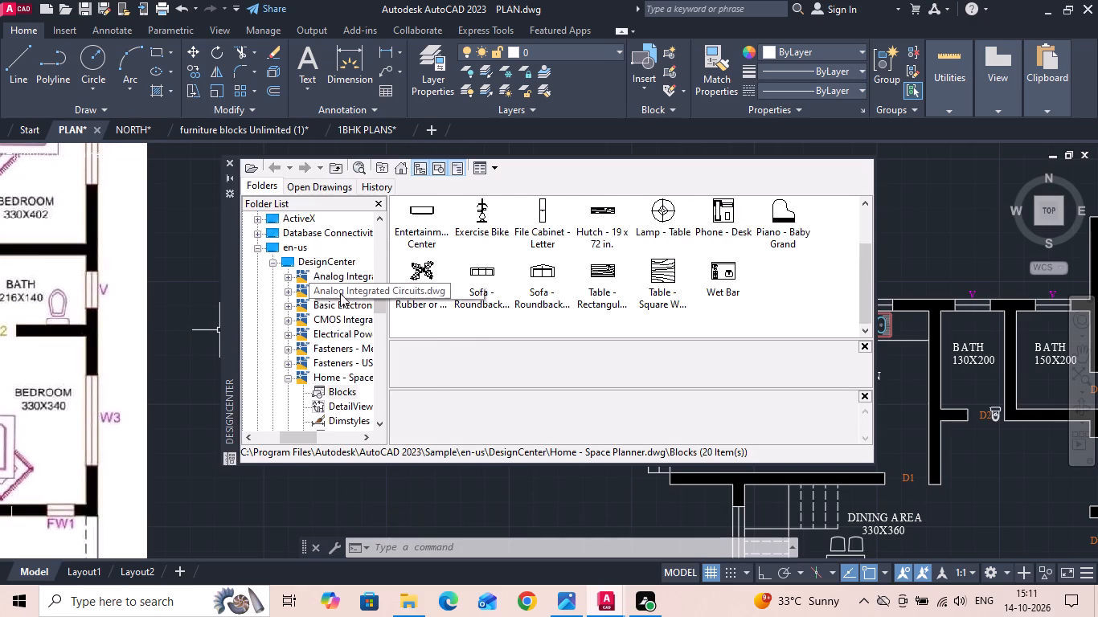
scroll(333, 323, down, 2)
scroll(332, 251, up, 1)
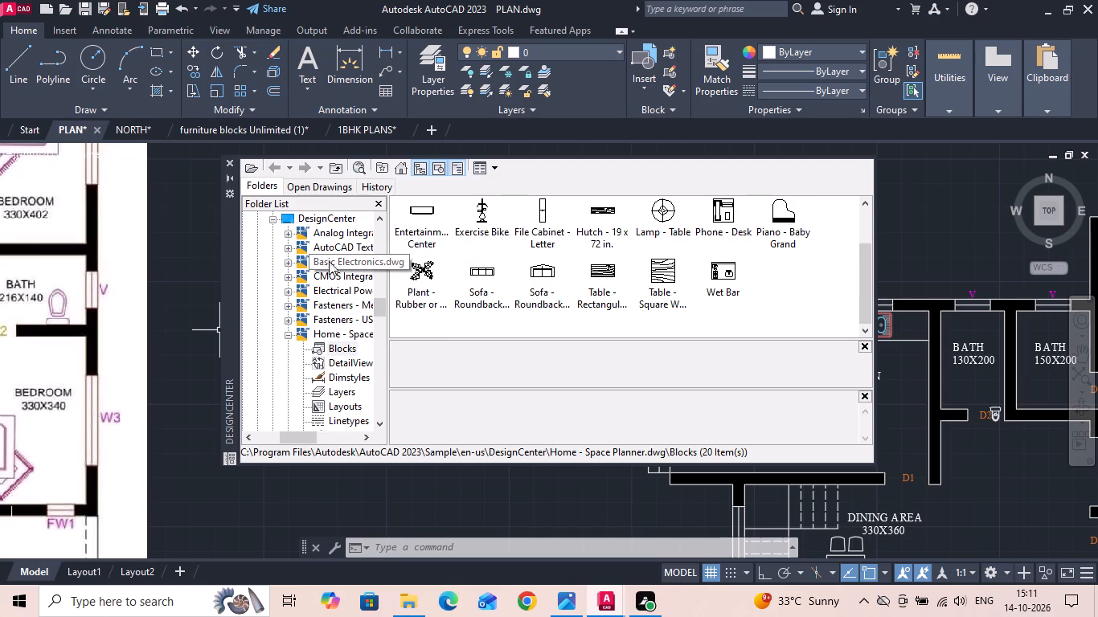
scroll(331, 340, down, 1)
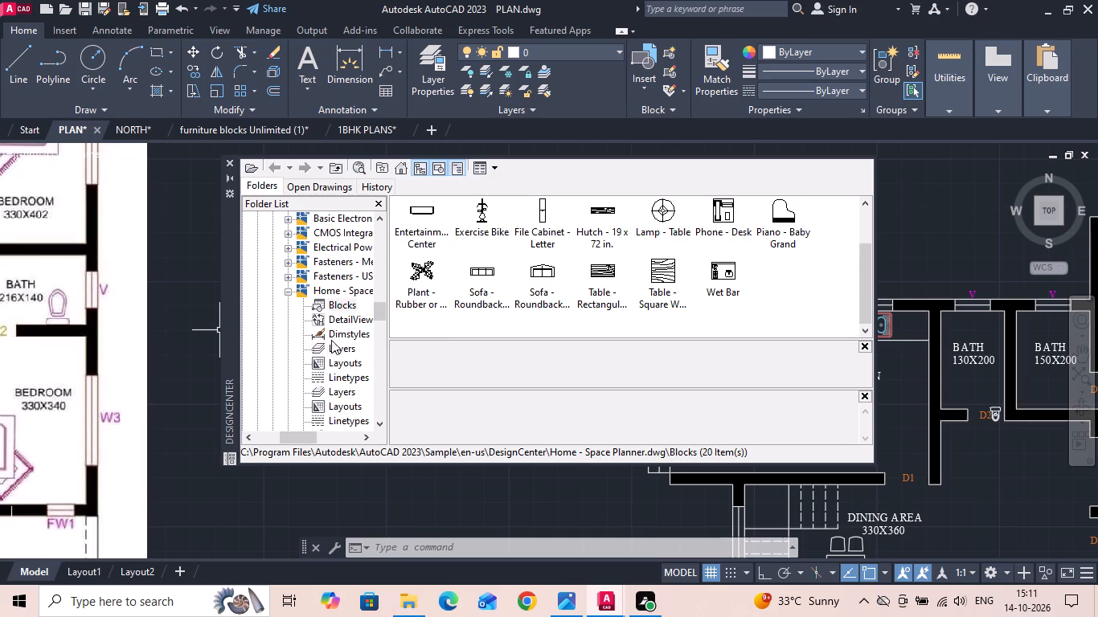
scroll(331, 340, down, 2)
double_click(331, 391)
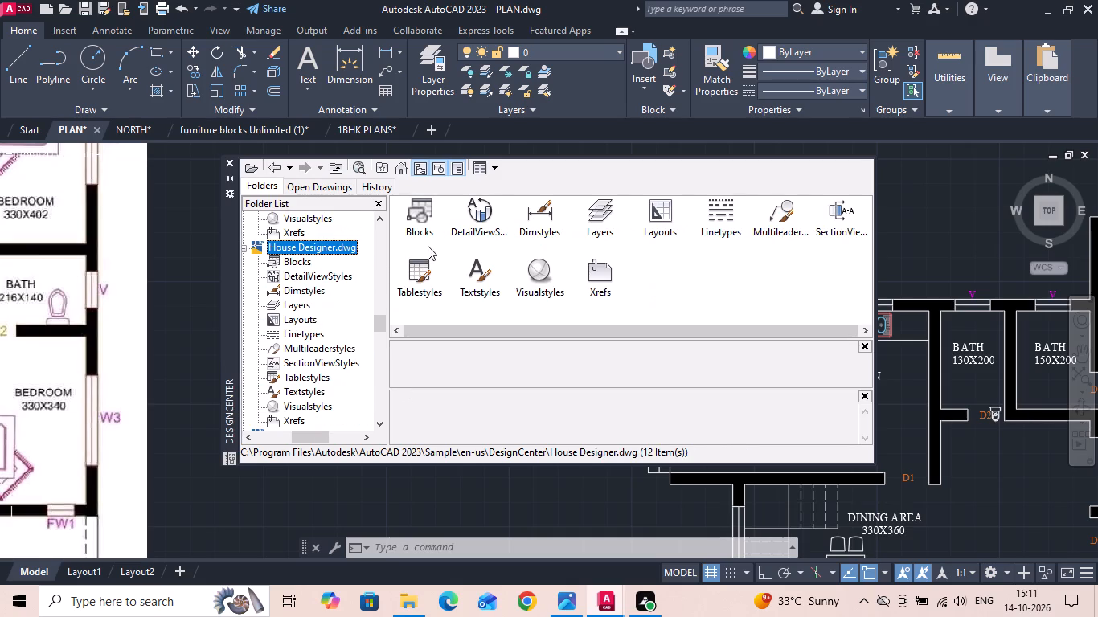
double_click(426, 220)
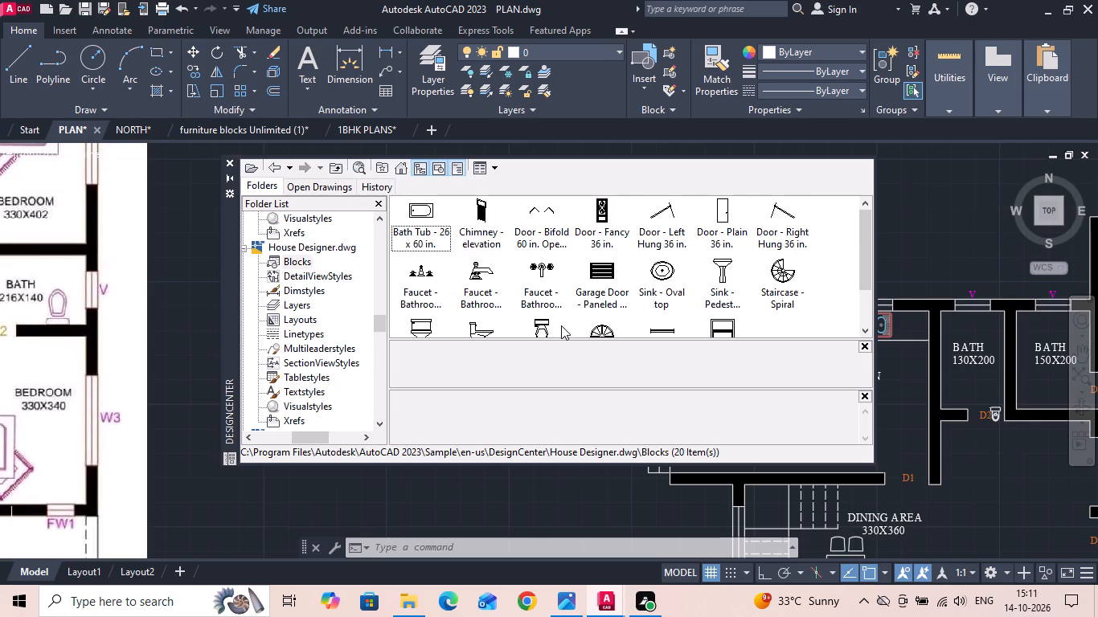
drag(546, 321, 563, 491)
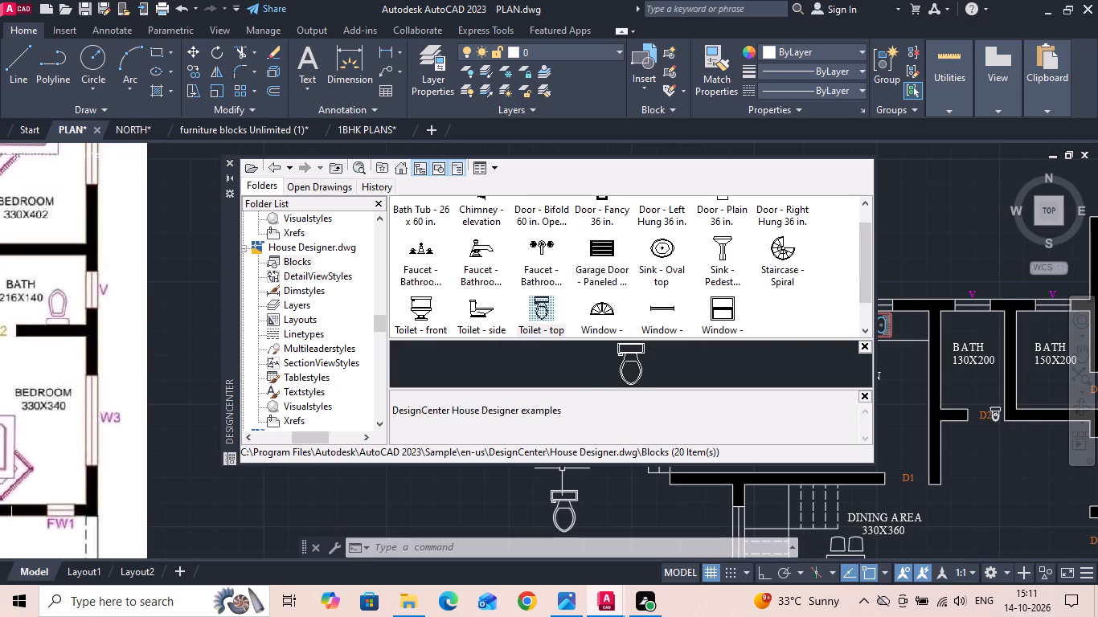
click(231, 164)
Move the inserted toilet into the 150X200 bath, placing the middle of its tank's back edge on the wall below window V.
scroll(533, 319, down, 1)
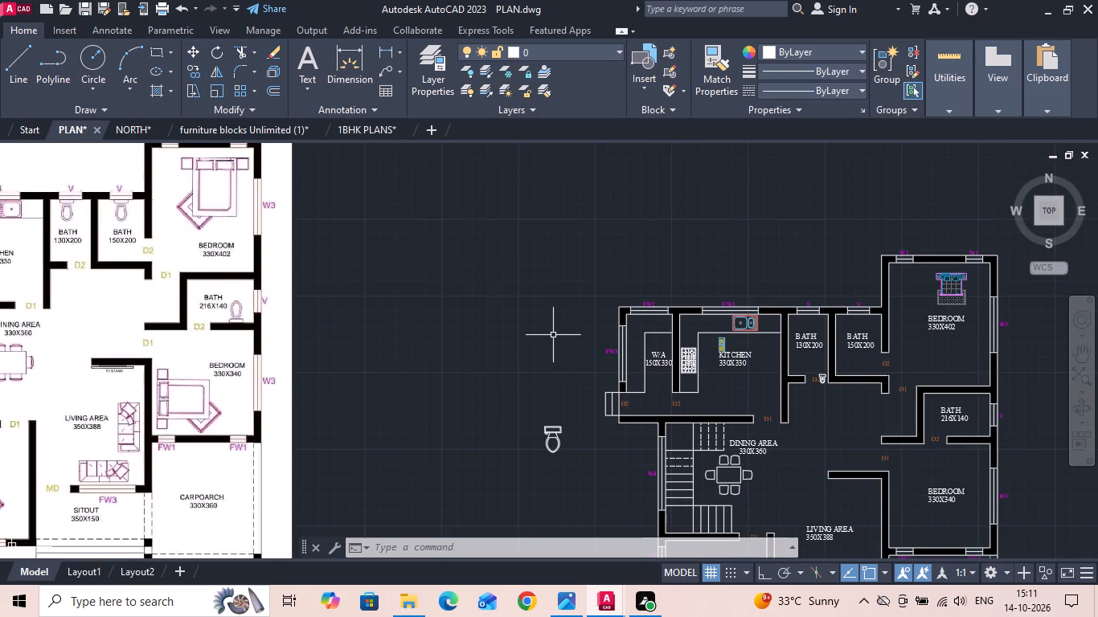
click(551, 443)
click(531, 418)
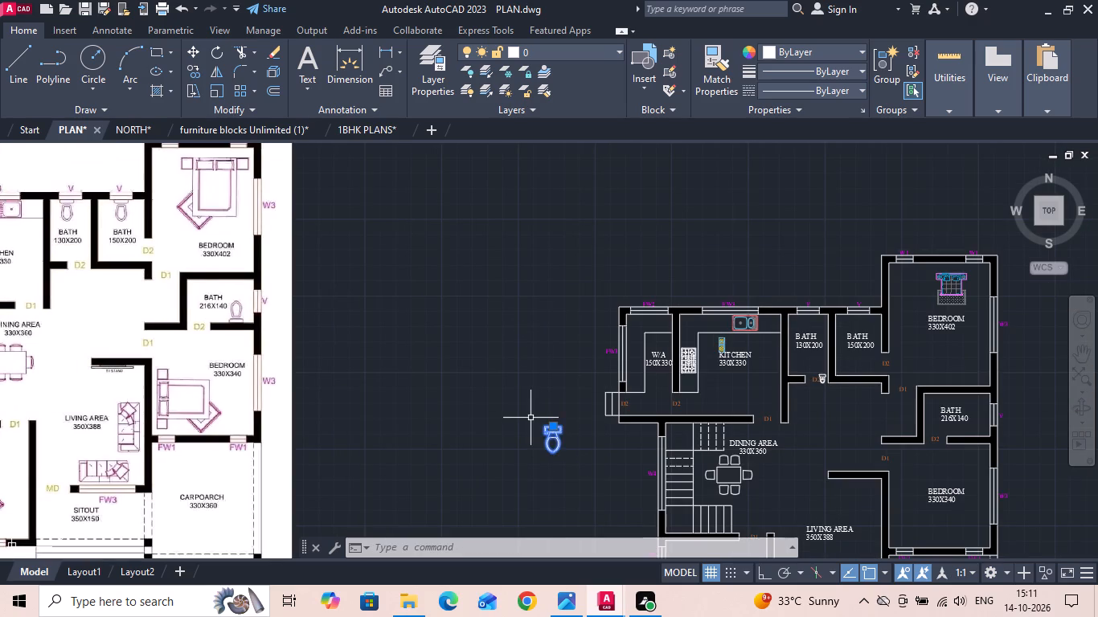
right_click(531, 418)
click(600, 292)
scroll(586, 431, up, 3)
scroll(466, 415, up, 3)
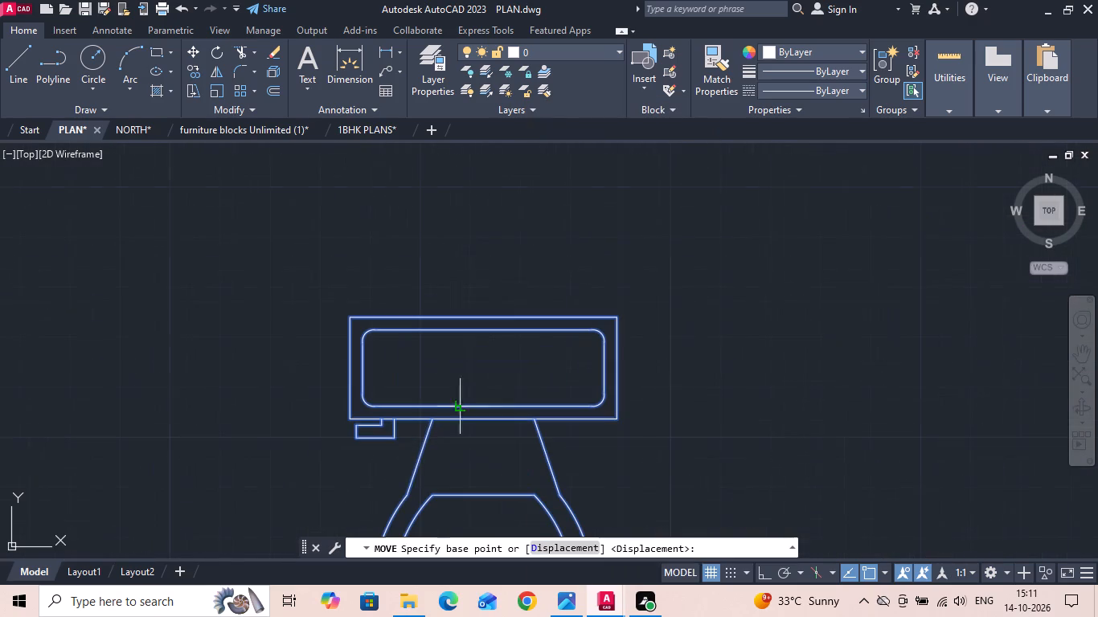
click(481, 317)
scroll(432, 356, down, 4)
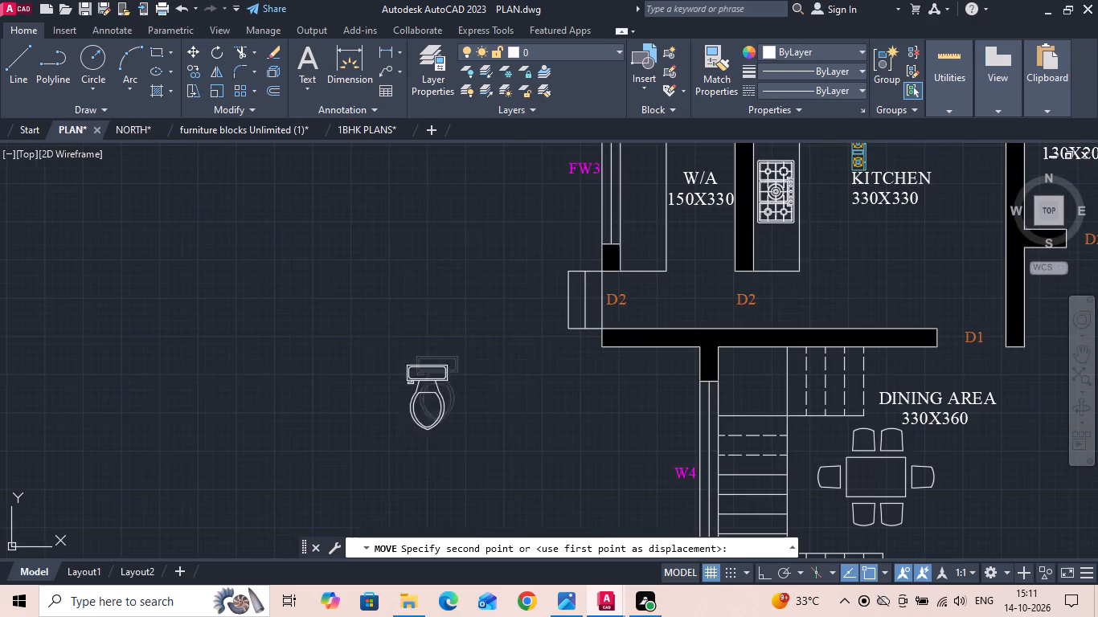
middle_drag(762, 272, 446, 423)
scroll(440, 426, down, 2)
scroll(630, 330, up, 3)
scroll(541, 416, up, 2)
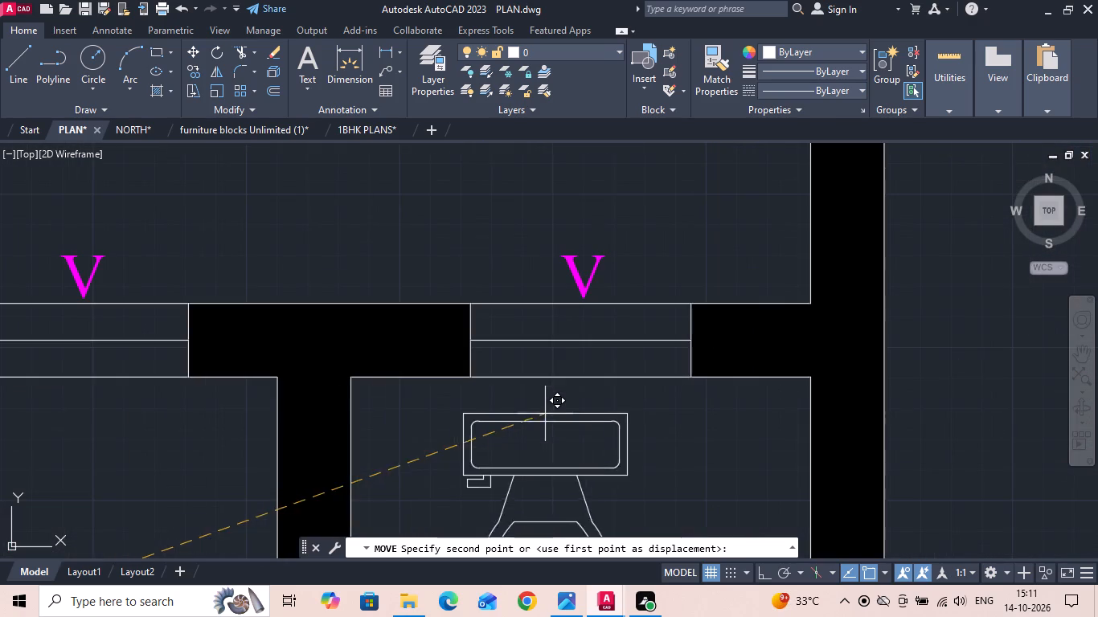
click(579, 376)
Copy the toilet from the 150X200 bath to the matching spot below window V in the 130X200 bath.
scroll(592, 369, down, 2)
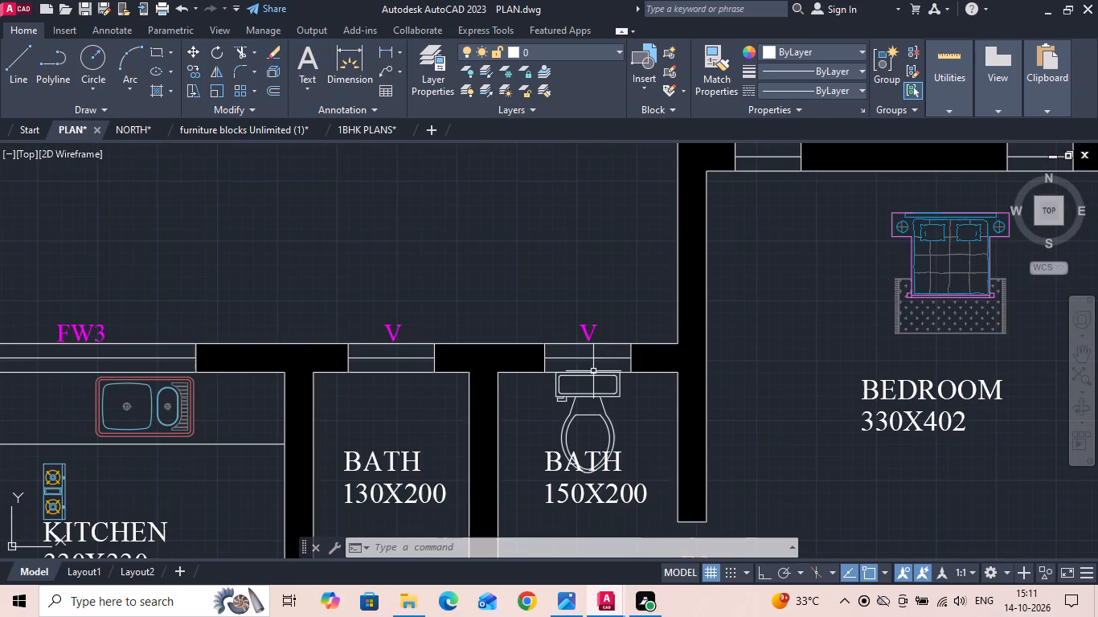
click(575, 389)
click(507, 409)
right_click(507, 409)
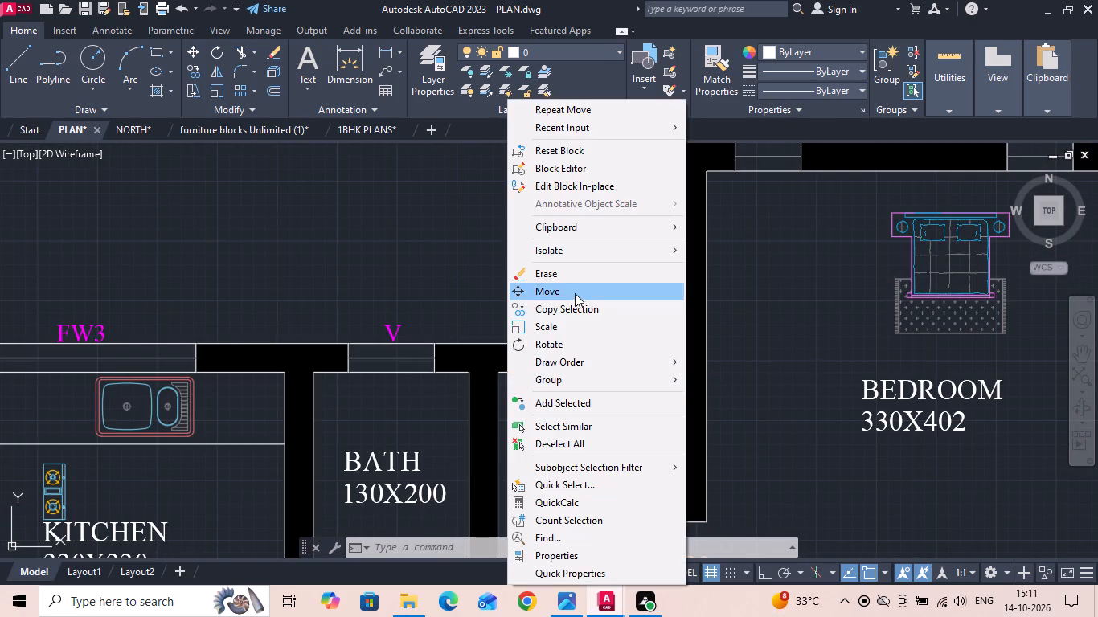
click(566, 308)
scroll(569, 394, up, 2)
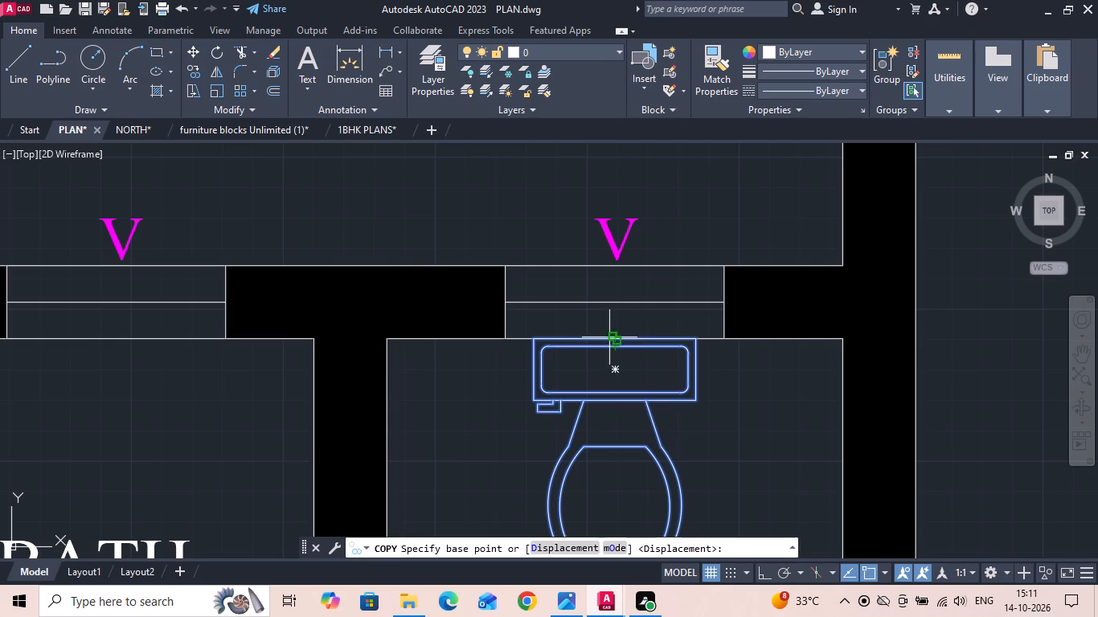
click(614, 338)
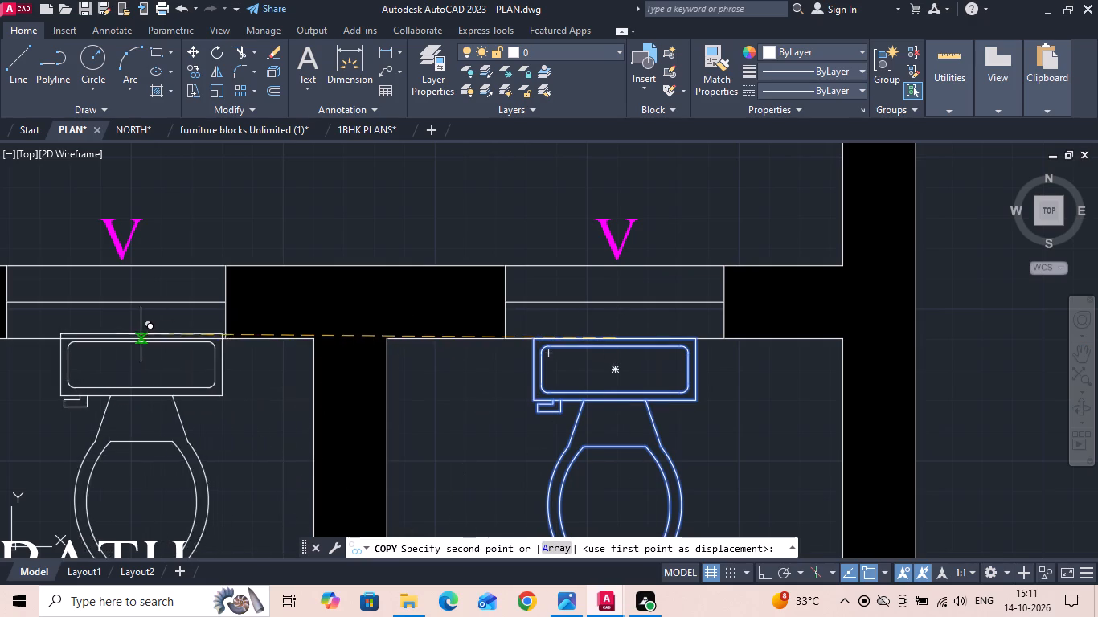
click(117, 335)
scroll(649, 304, down, 4)
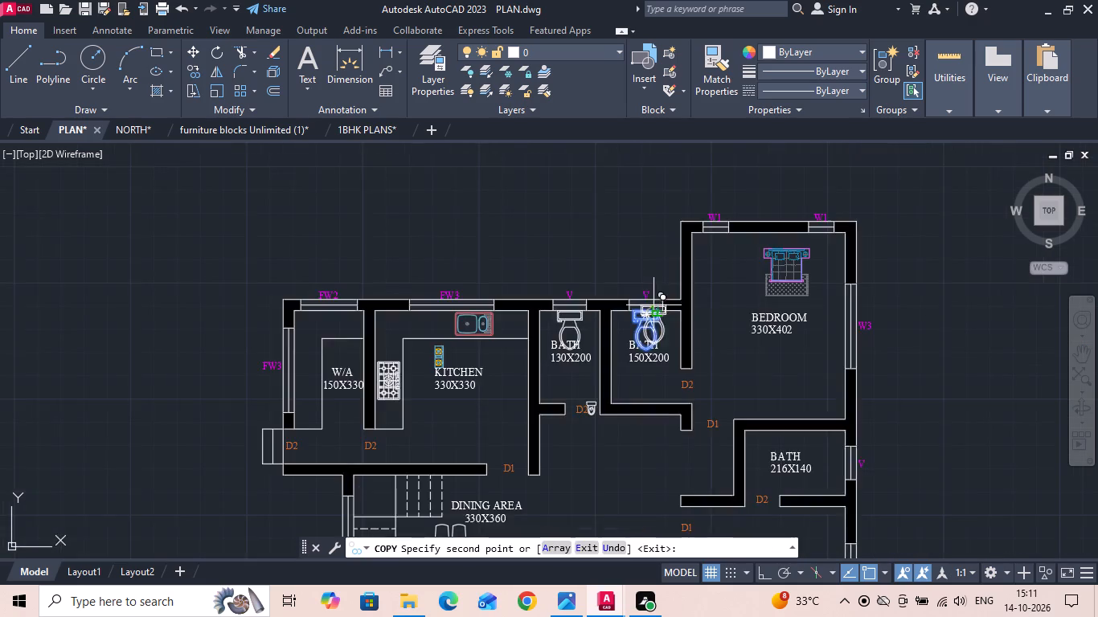
scroll(682, 325, down, 1)
key(Escape)
Compare the baths with the reference plan and scale the 130X200 bath's toilet down to about 0.7 of its size.
scroll(404, 383, down, 2)
scroll(200, 339, up, 3)
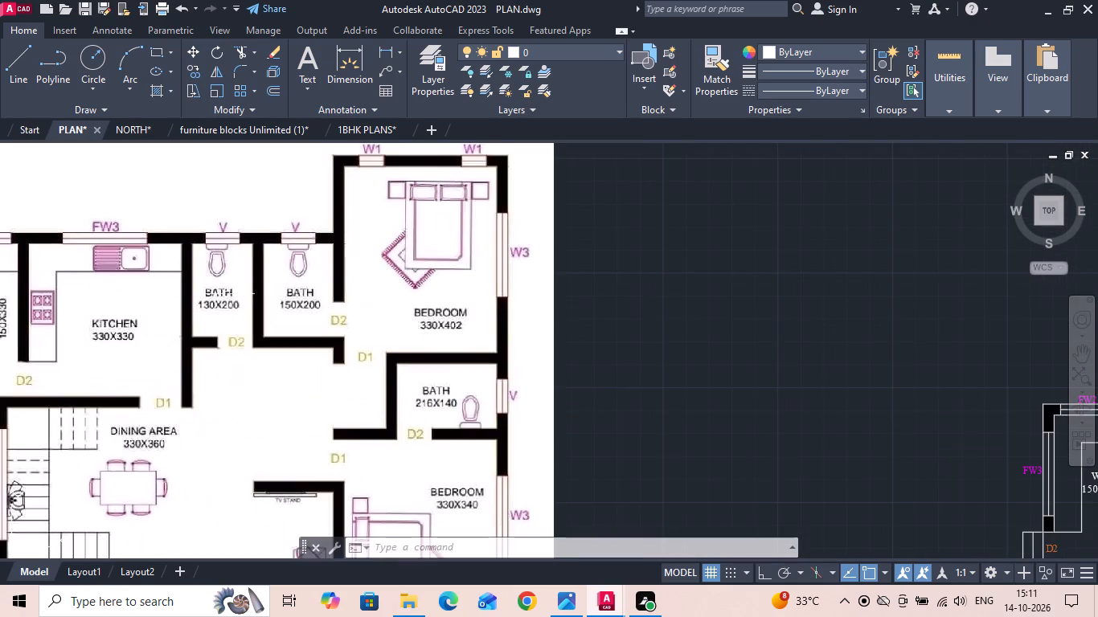
scroll(140, 266, down, 2)
scroll(760, 331, up, 2)
scroll(429, 344, up, 3)
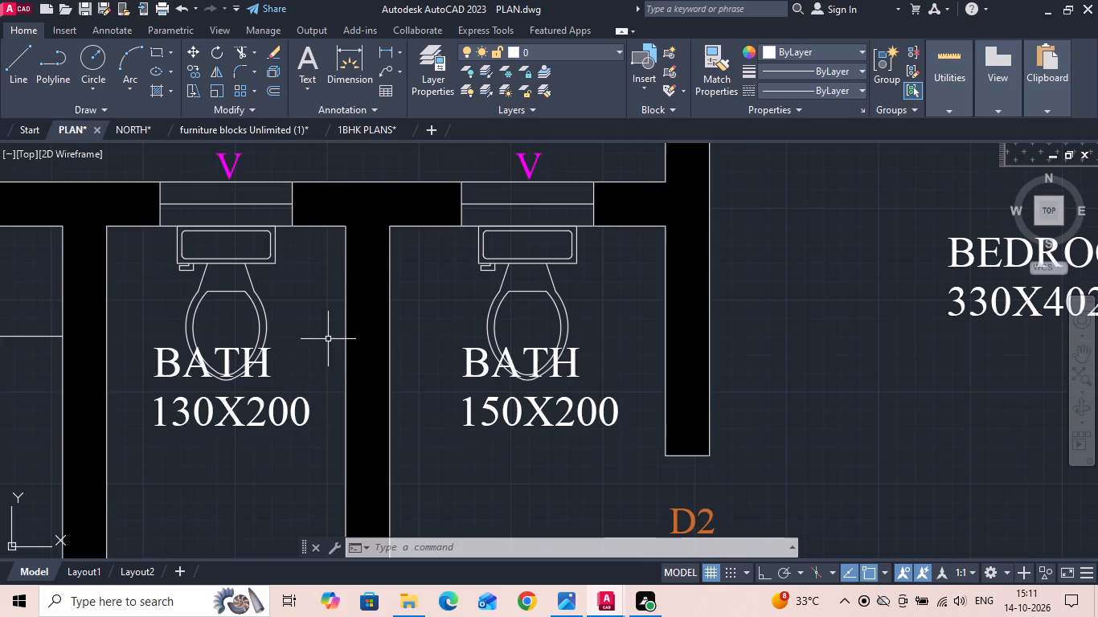
click(268, 317)
click(244, 292)
right_click(242, 289)
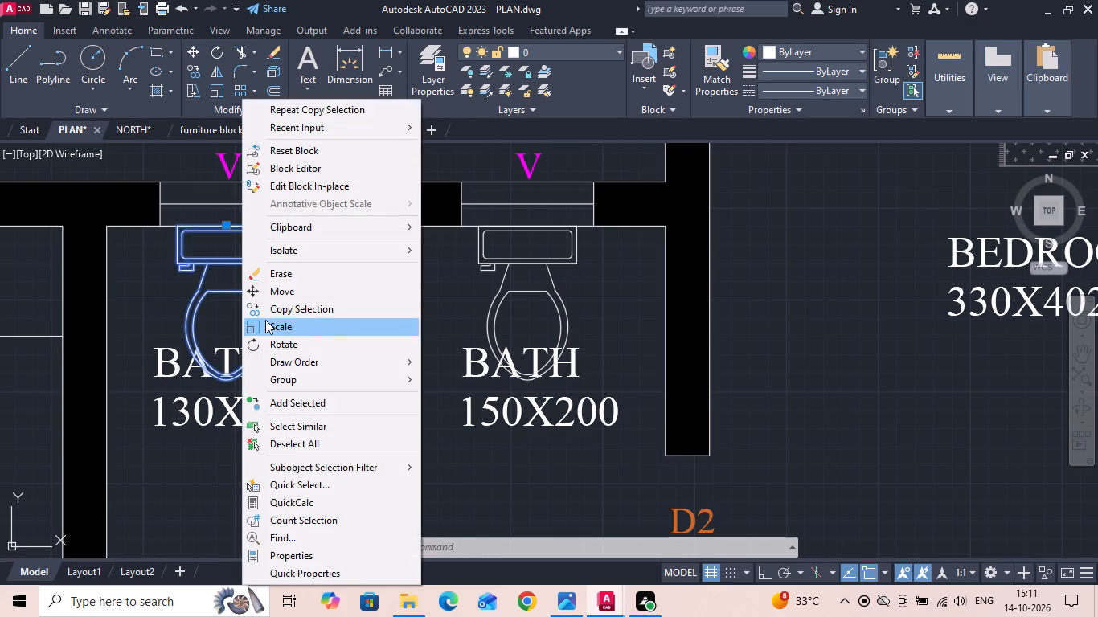
click(265, 320)
scroll(641, 296, down, 1)
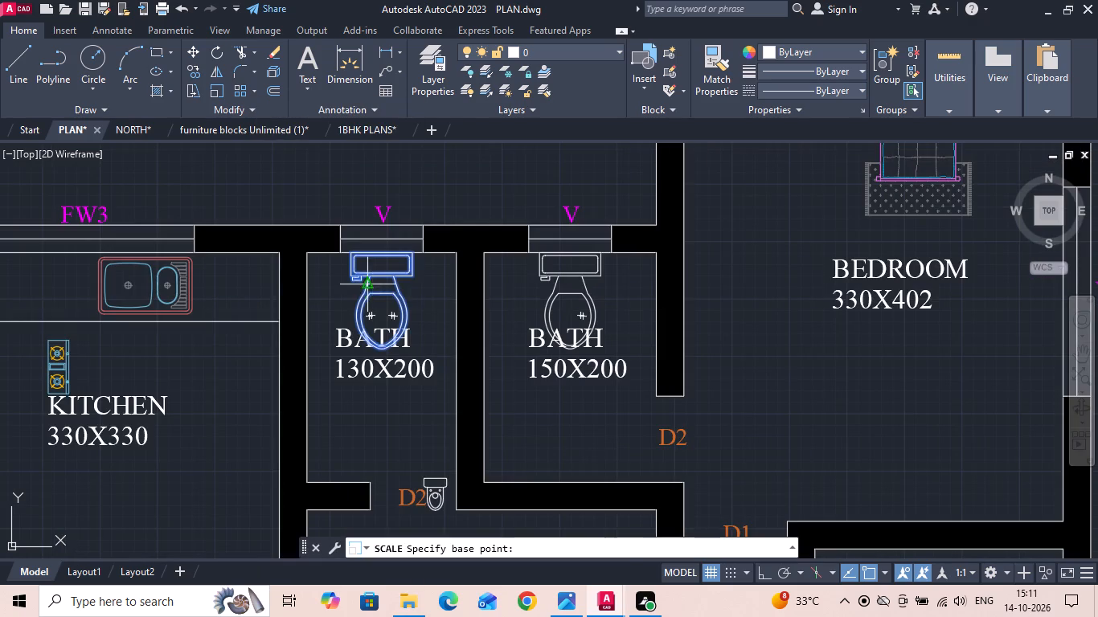
click(373, 285)
scroll(375, 306, up, 2)
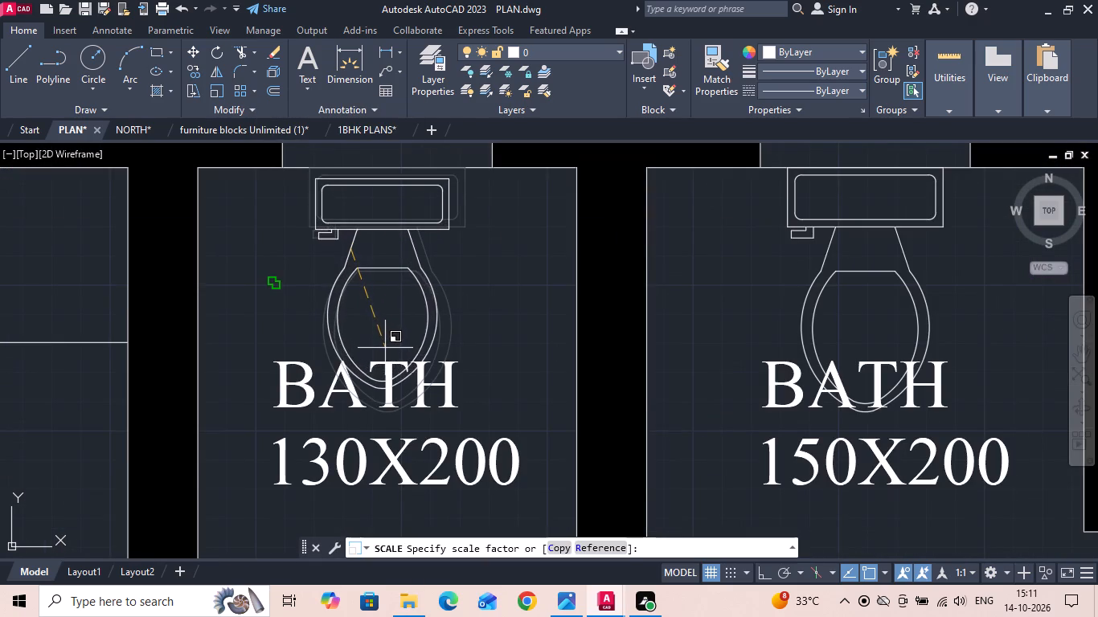
click(386, 349)
Move the scaled-down toilet in the 130X200 bath so its tank's back edge meets the wall below window V.
drag(424, 299, 414, 296)
click(380, 272)
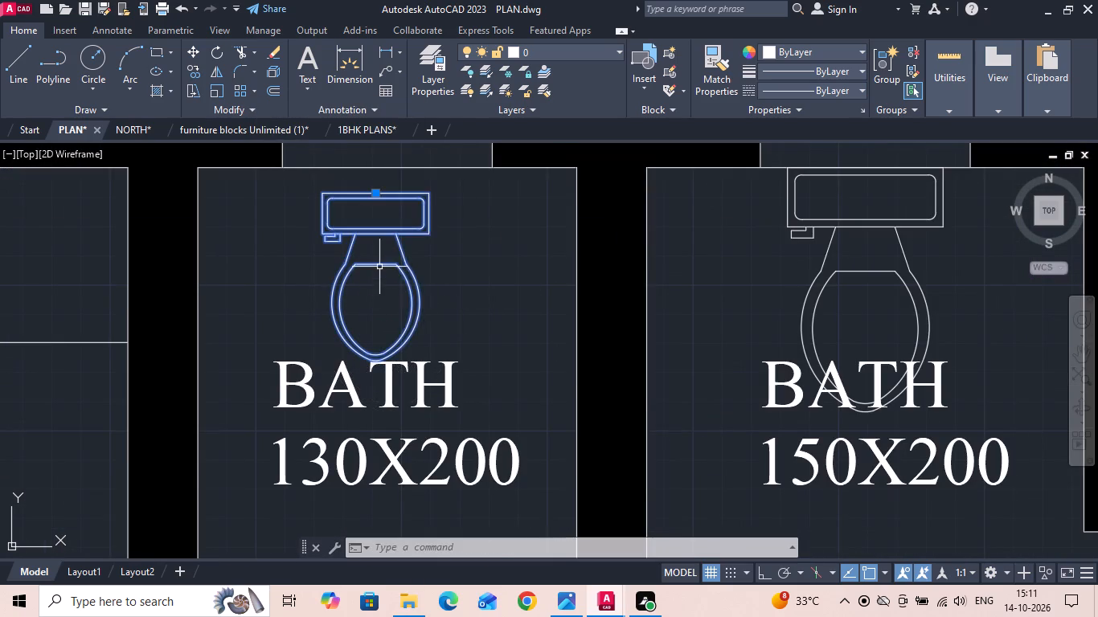
right_click(379, 267)
click(410, 299)
click(379, 194)
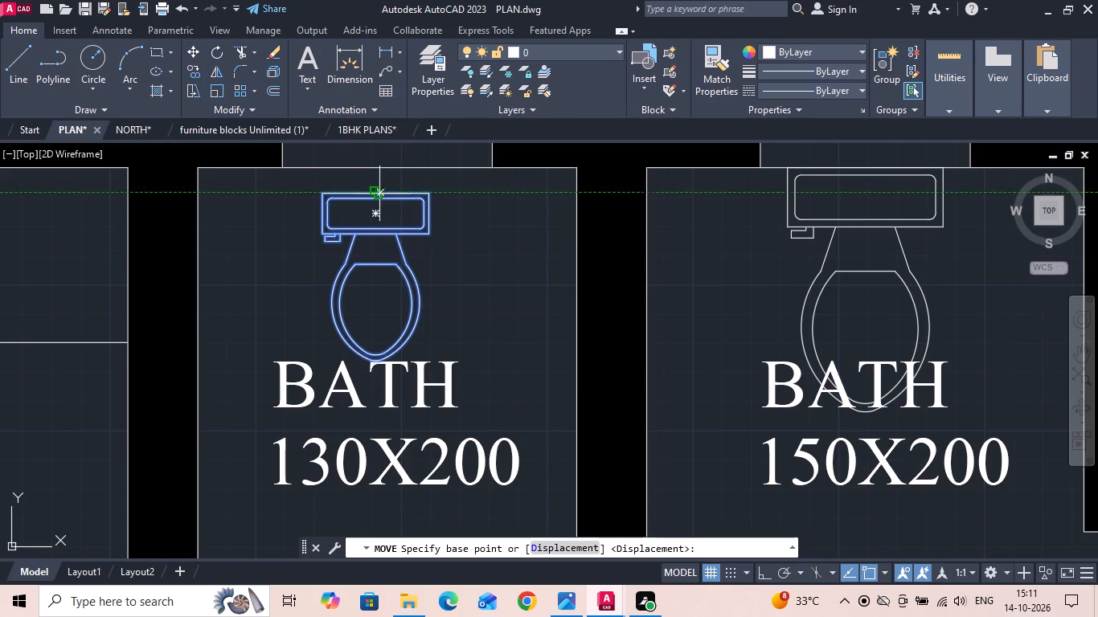
click(377, 164)
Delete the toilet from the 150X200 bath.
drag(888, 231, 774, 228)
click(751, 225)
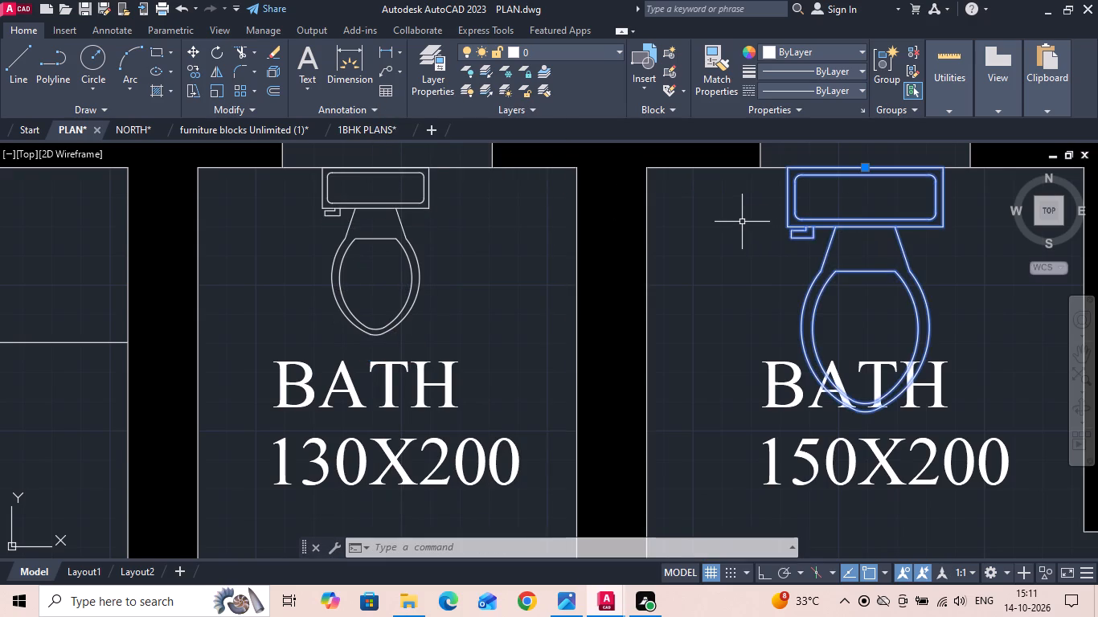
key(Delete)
Measure the overall length of the 130X200 bath's toilet in the reference image with a linear dimension, without placing it.
scroll(741, 334, down, 5)
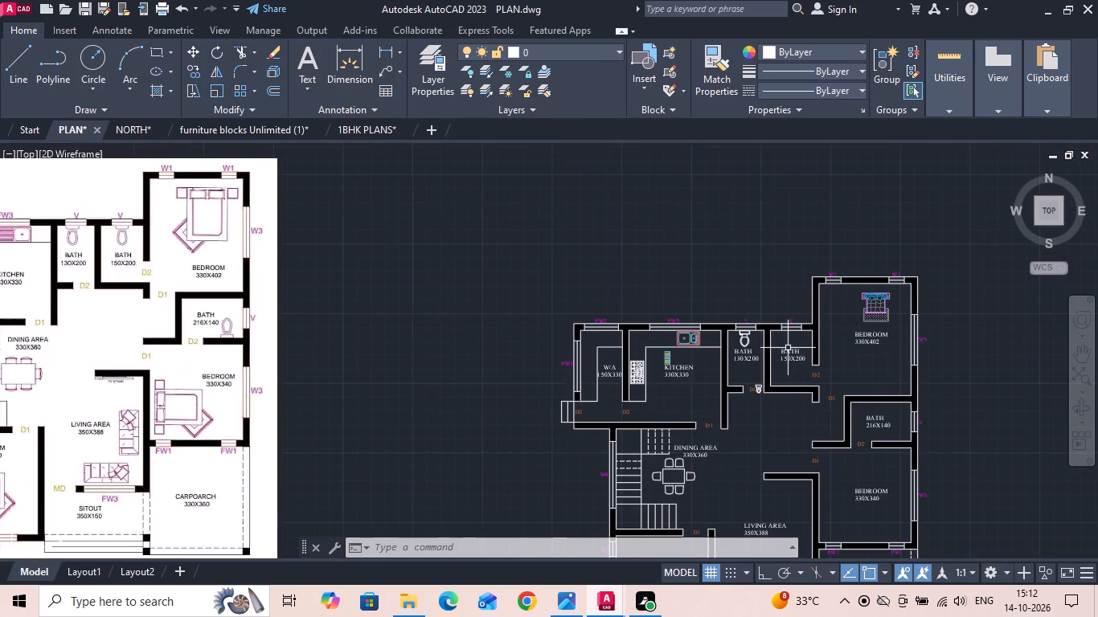
click(383, 51)
scroll(54, 187, up, 2)
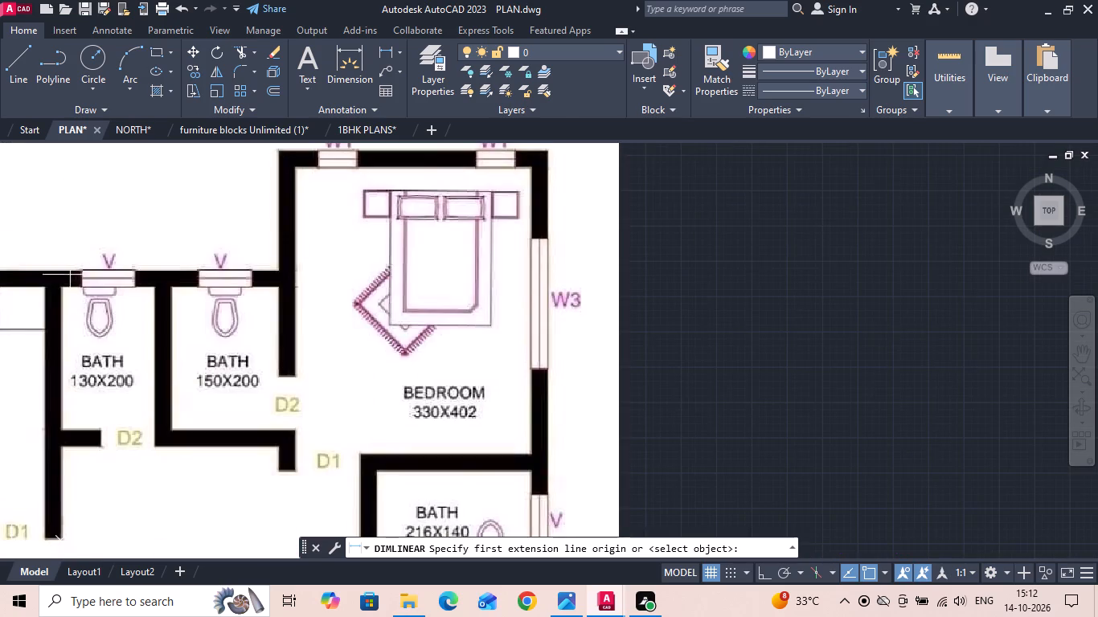
scroll(76, 299, up, 2)
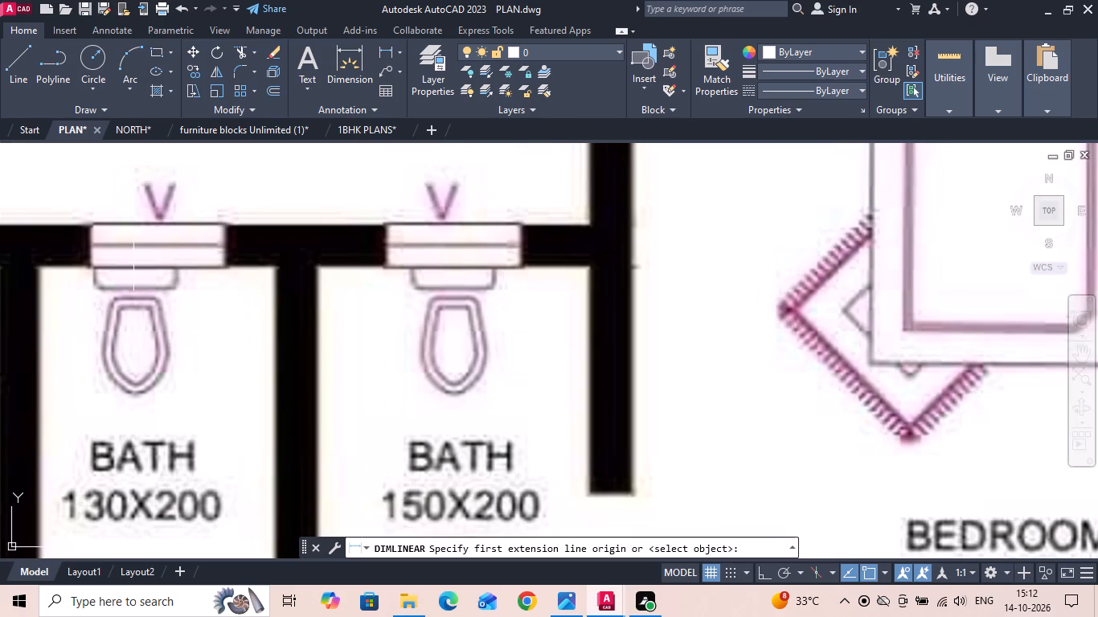
click(133, 265)
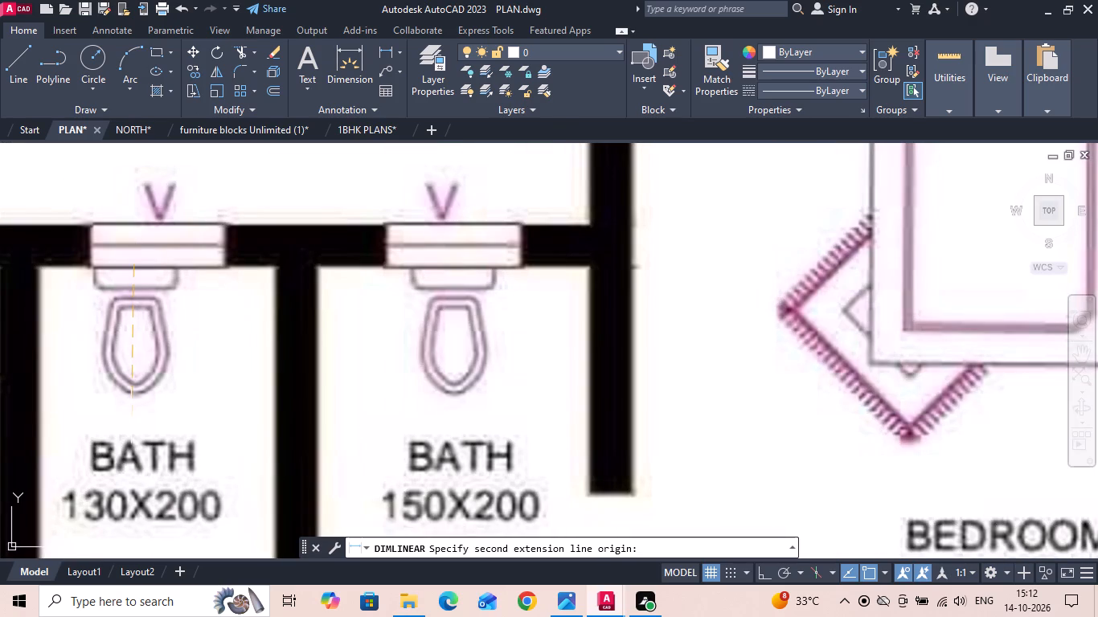
click(133, 407)
scroll(141, 399, down, 5)
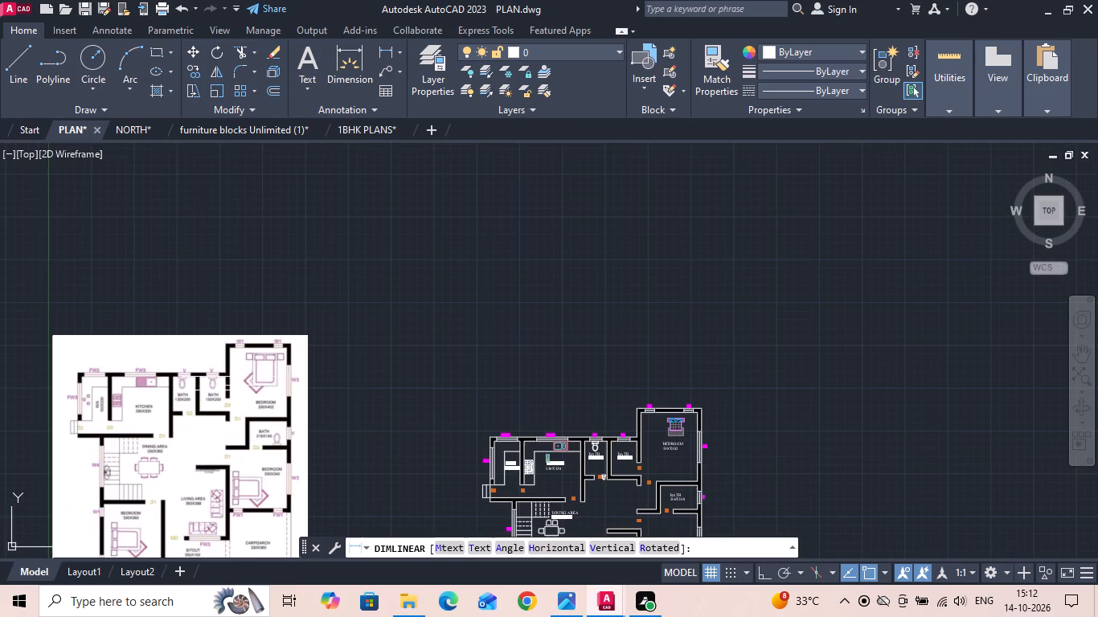
scroll(346, 389, up, 3)
key(Escape)
Measure the drawn toilet's length in the plan's 130X200 bath, from tank back to bowl front, without placing the dimension.
scroll(239, 362, down, 2)
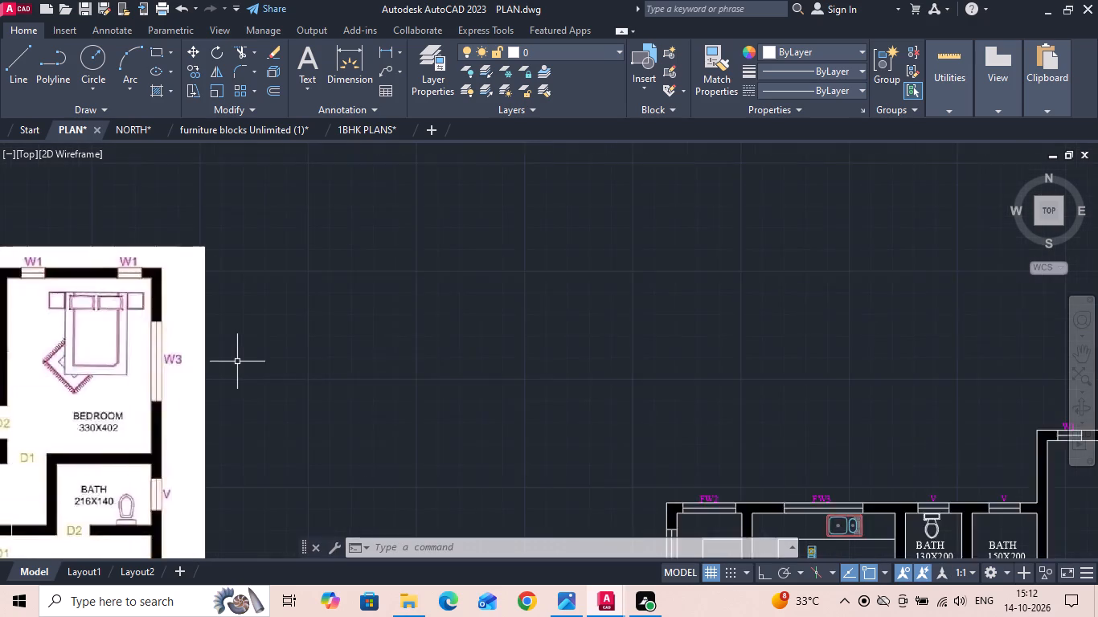
scroll(237, 362, down, 3)
scroll(351, 402, up, 3)
scroll(314, 347, up, 3)
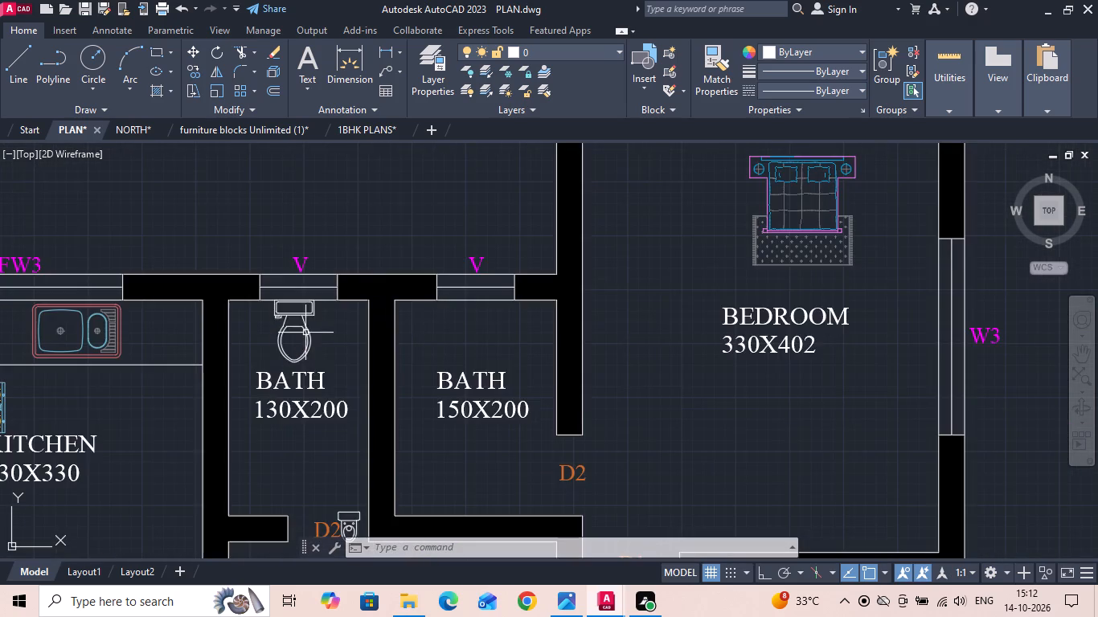
scroll(276, 340, up, 1)
key(space)
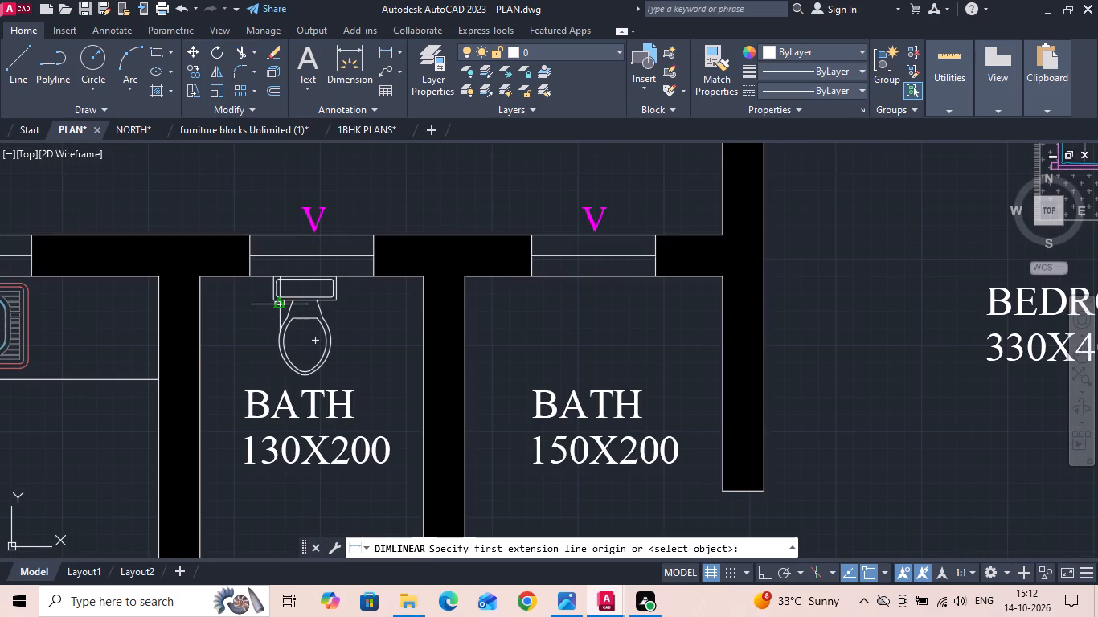
scroll(302, 276, up, 3)
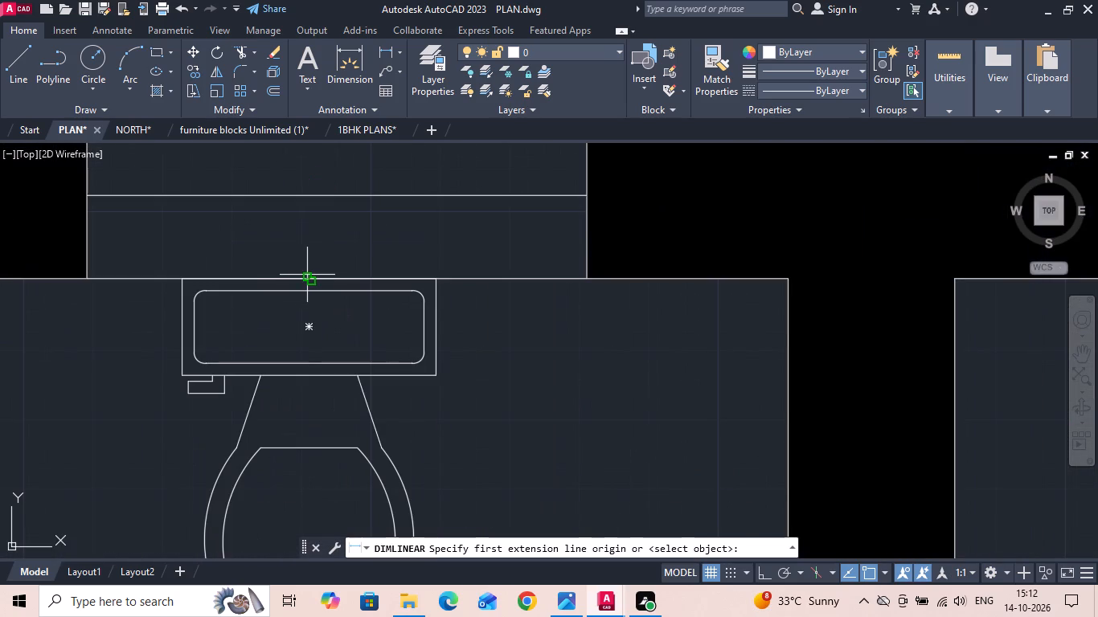
click(307, 275)
scroll(308, 275, down, 2)
middle_drag(305, 495, 333, 361)
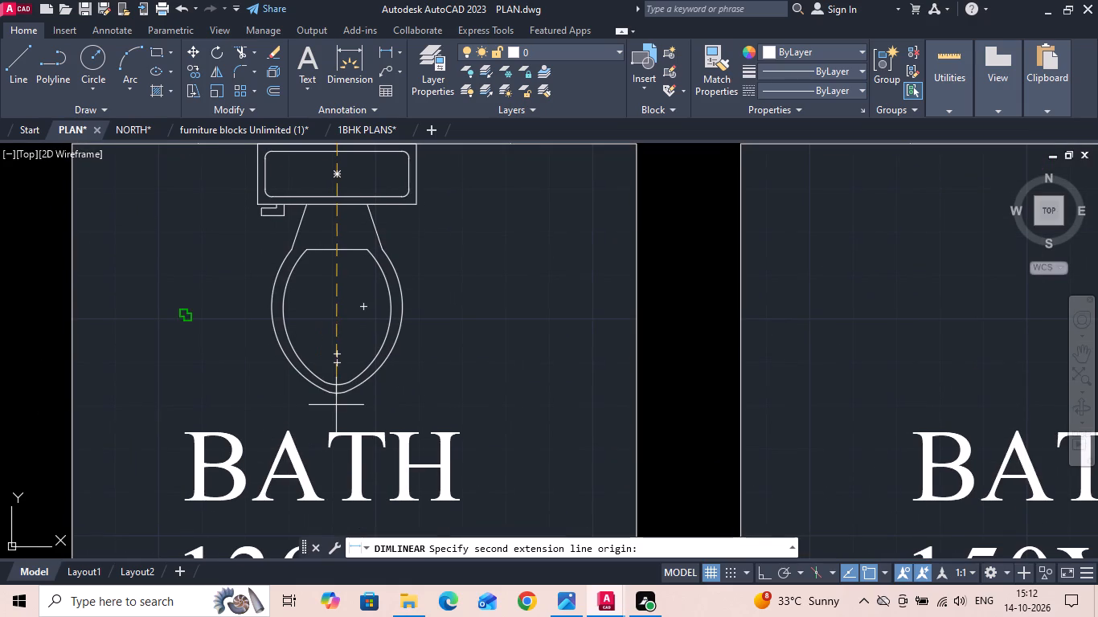
click(335, 394)
scroll(385, 390, down, 3)
key(Escape)
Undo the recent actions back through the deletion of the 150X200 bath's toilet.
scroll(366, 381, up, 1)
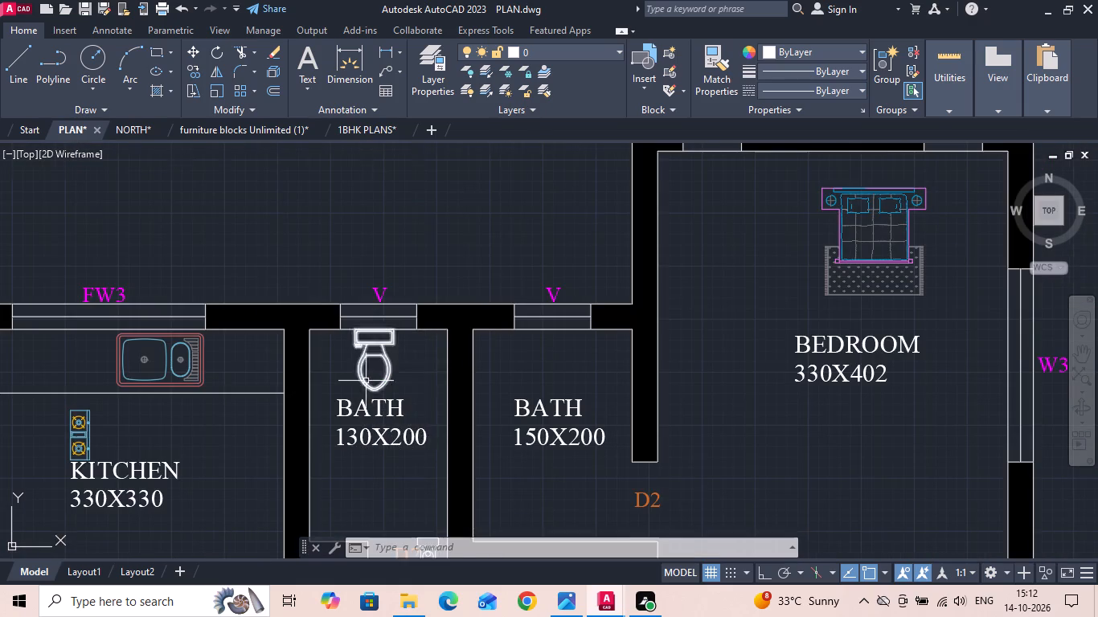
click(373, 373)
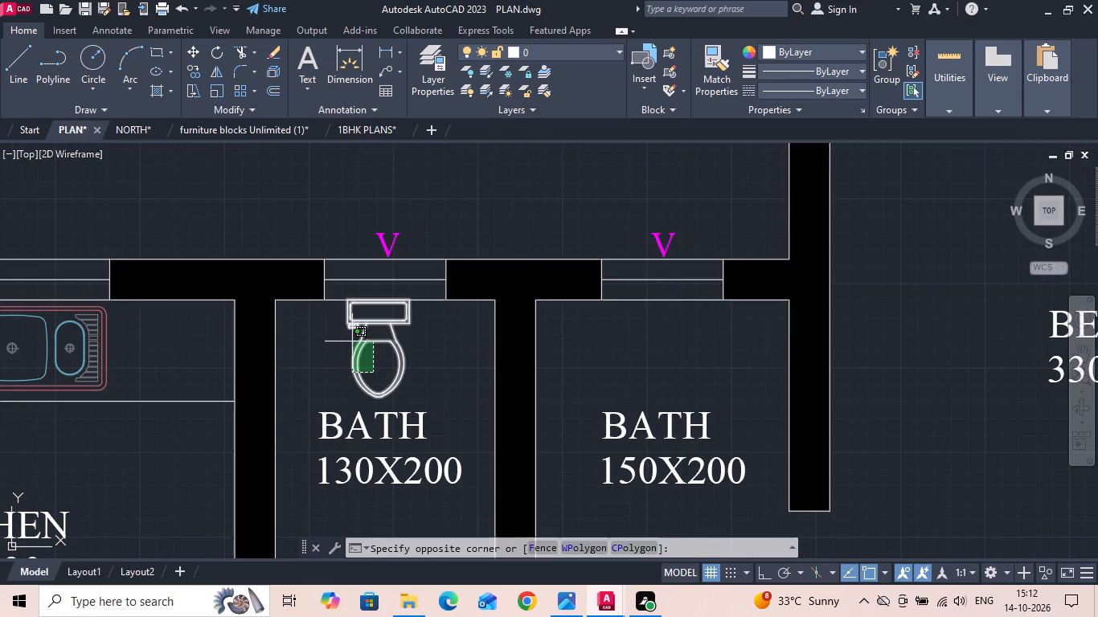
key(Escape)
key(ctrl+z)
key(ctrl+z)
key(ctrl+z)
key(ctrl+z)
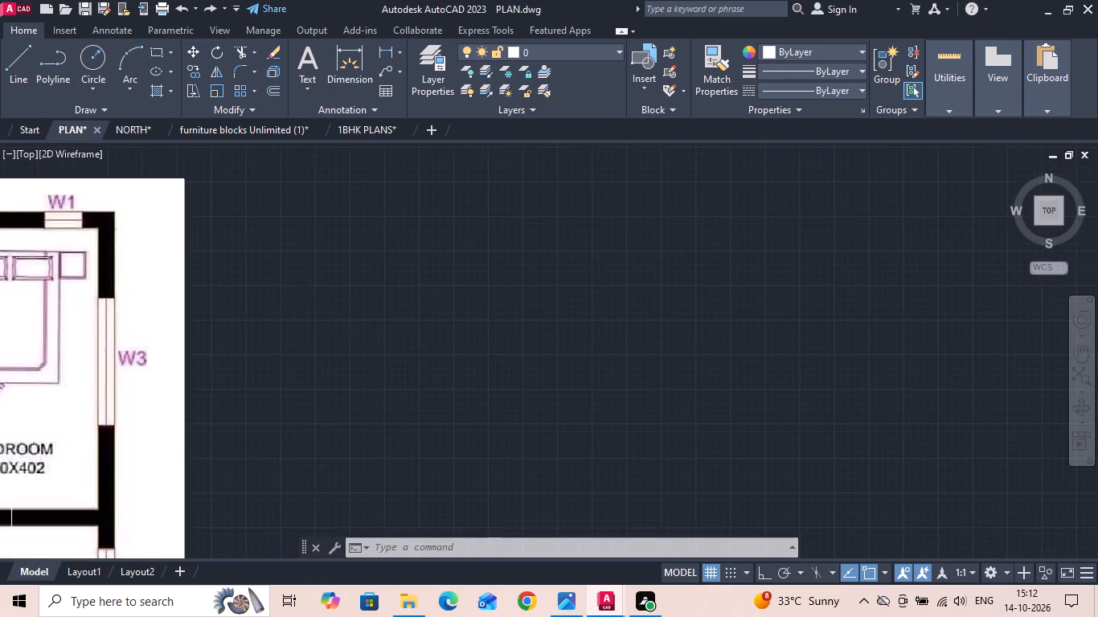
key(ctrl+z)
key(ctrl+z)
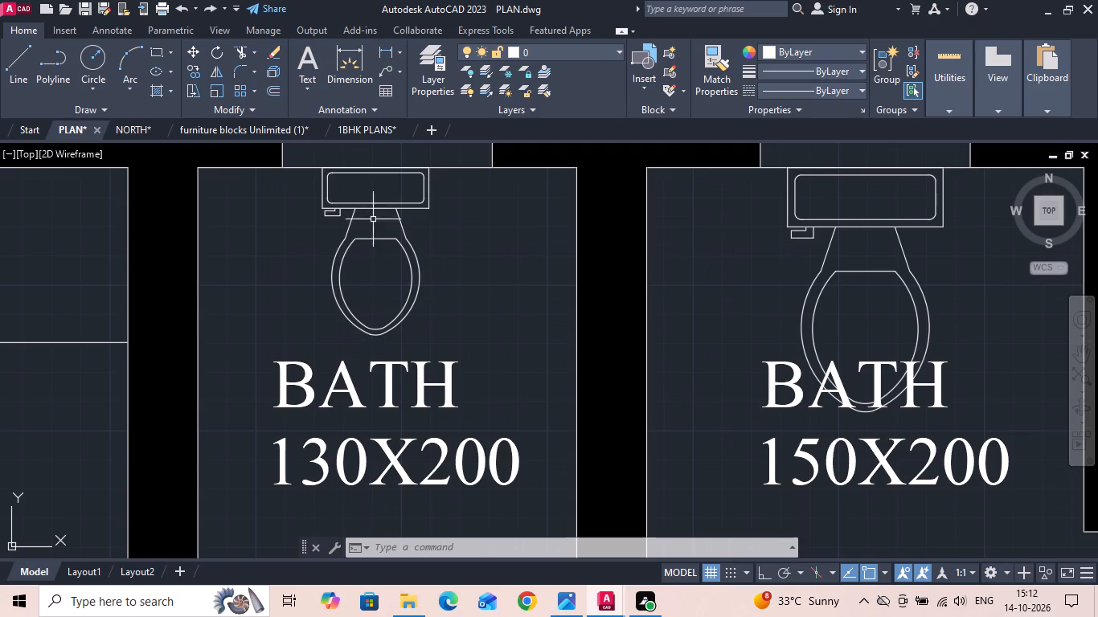
Measure the length of the 150X200 bath's toilet from tank back to bowl front without placing the dimension.
click(379, 55)
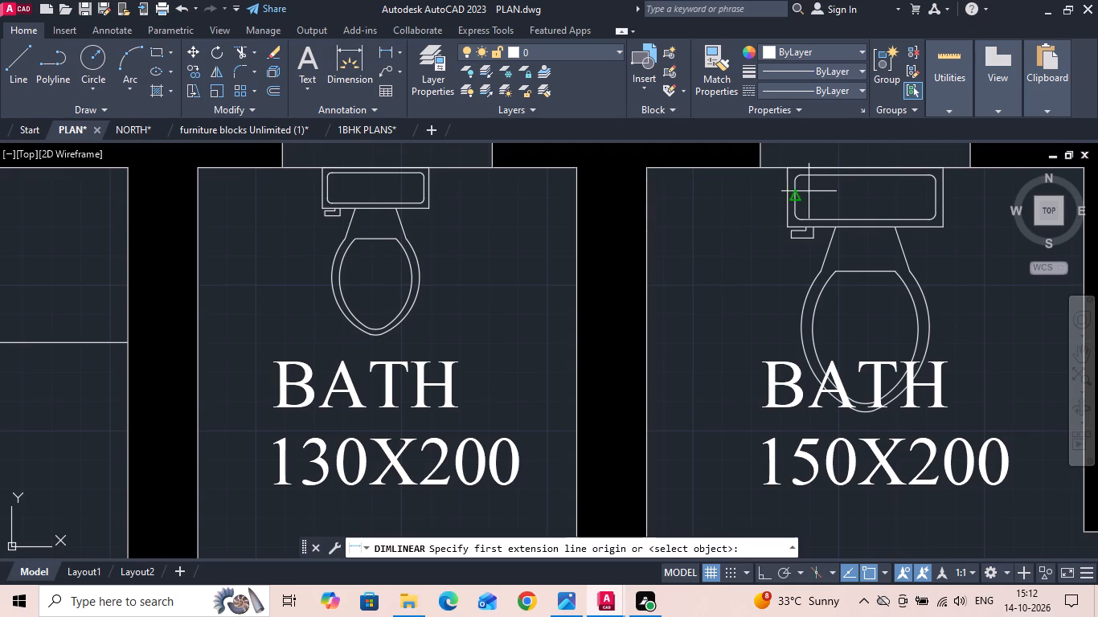
click(869, 165)
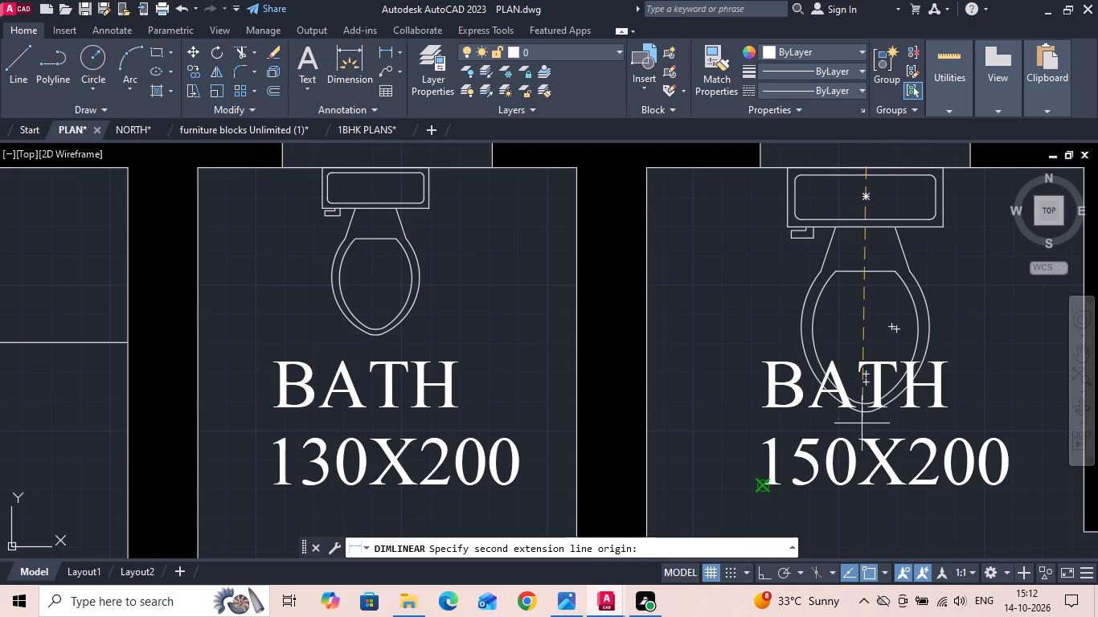
click(866, 414)
key(Escape)
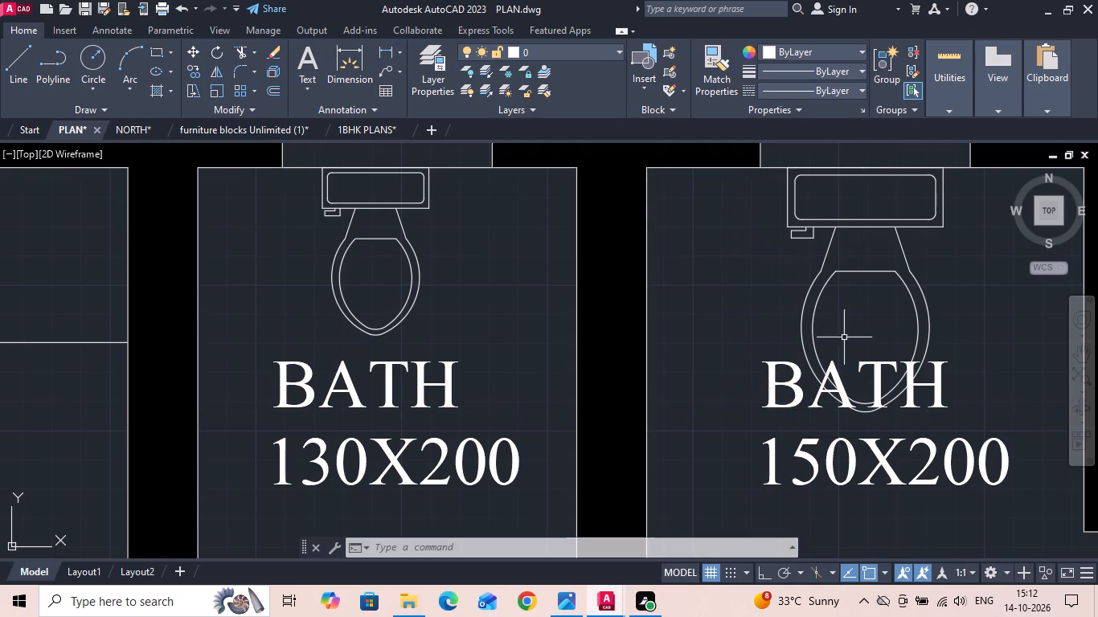
Scale the 150X200 bath's toilet down to about 0.9 of its size, using the tank's centre as base point.
scroll(850, 263, down, 2)
click(860, 272)
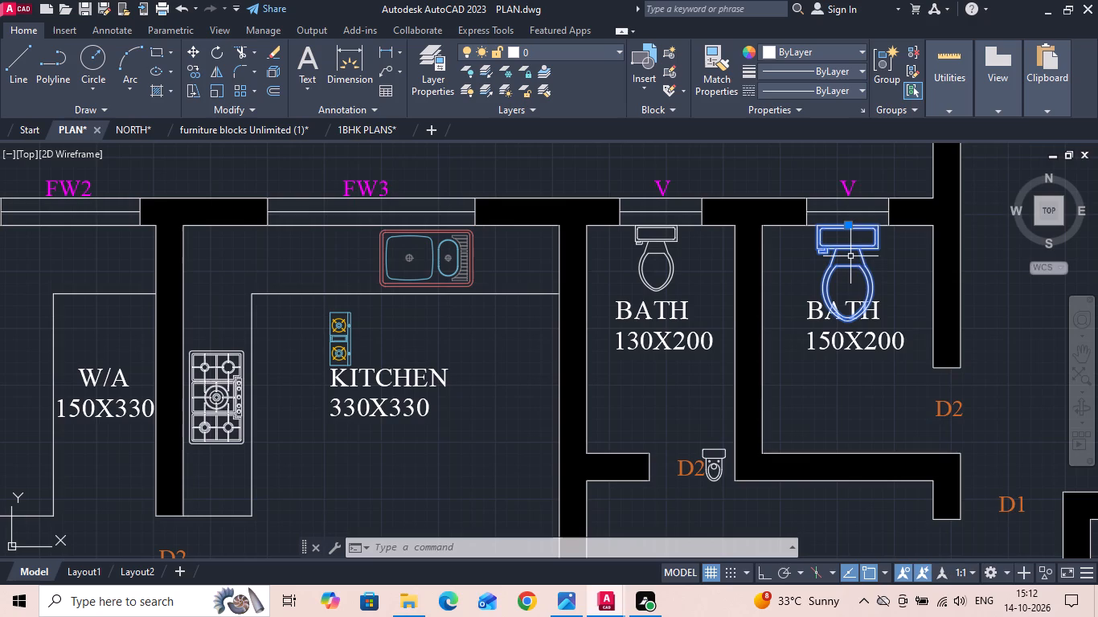
right_click(849, 253)
click(884, 325)
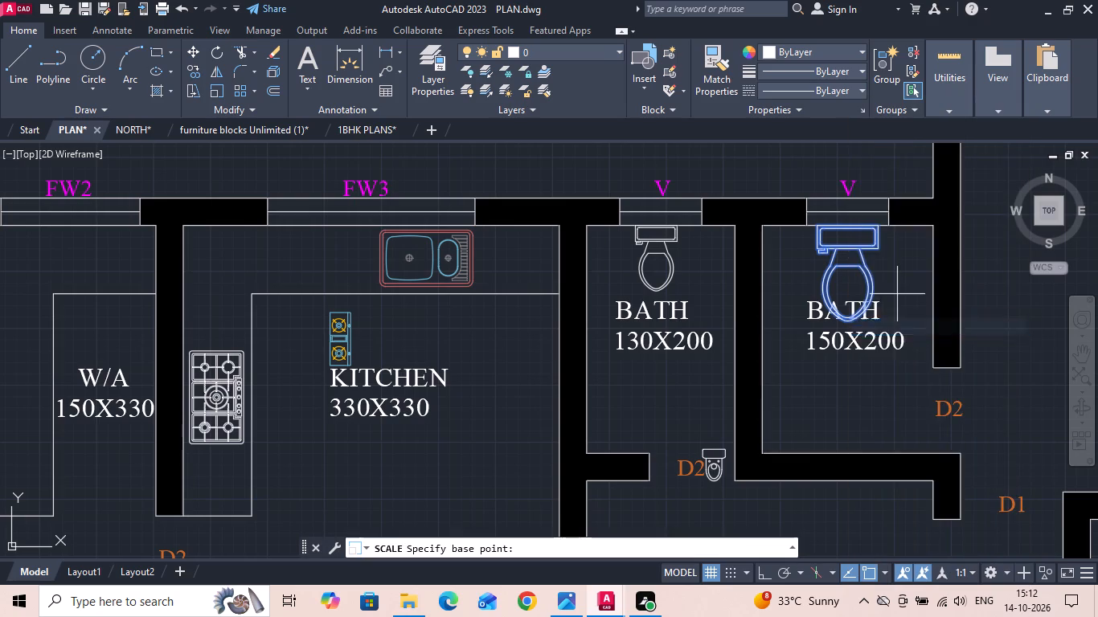
scroll(898, 292, up, 1)
middle_drag(888, 284, 656, 304)
scroll(601, 228, up, 1)
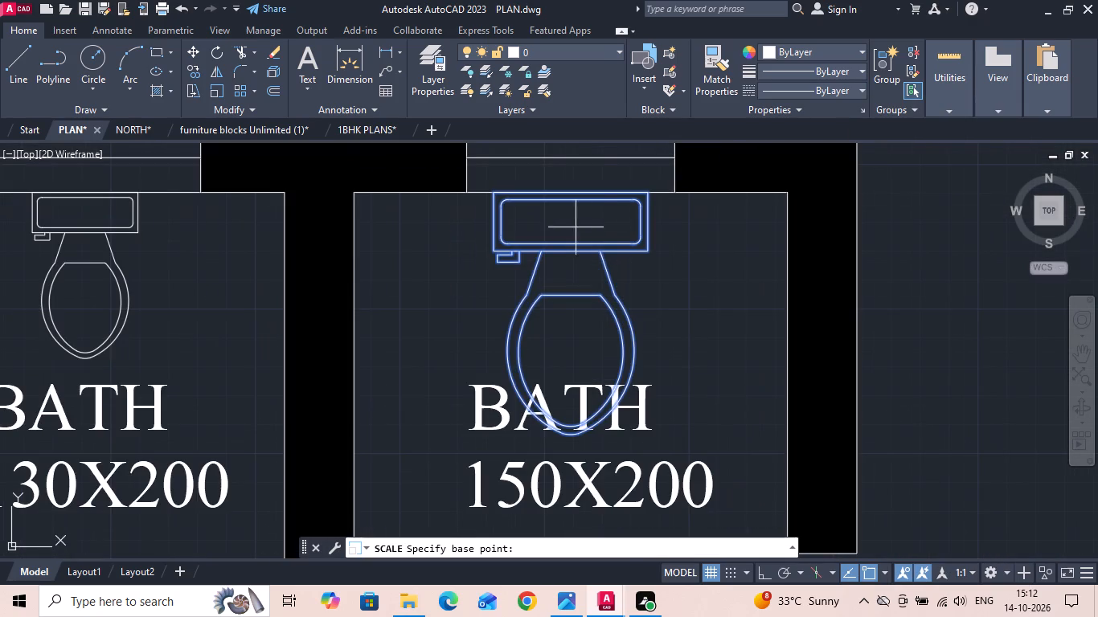
click(575, 228)
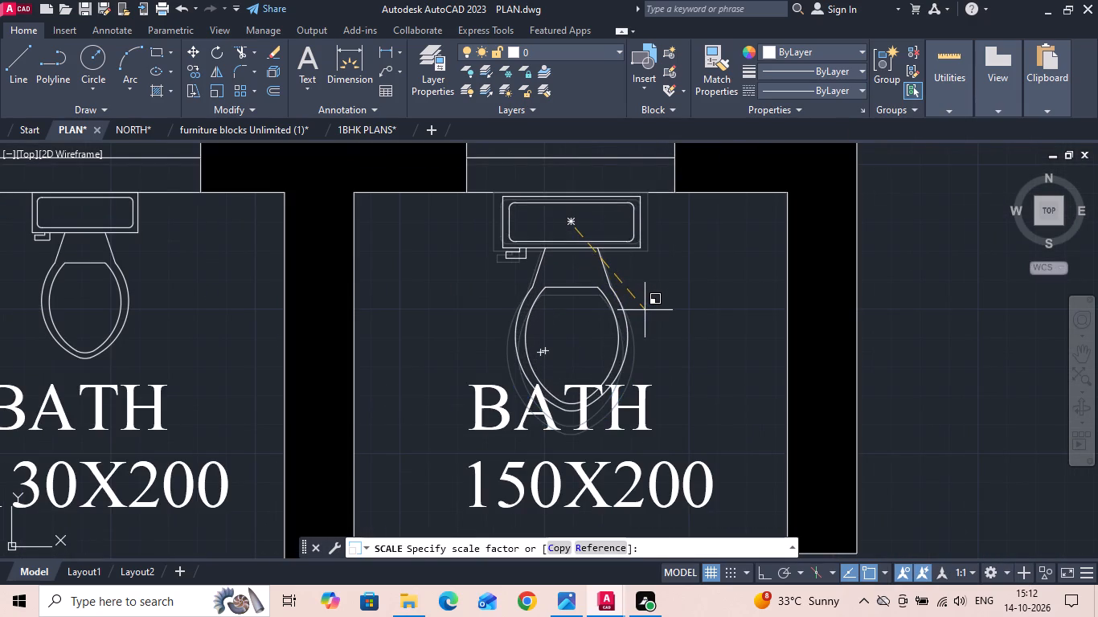
click(651, 308)
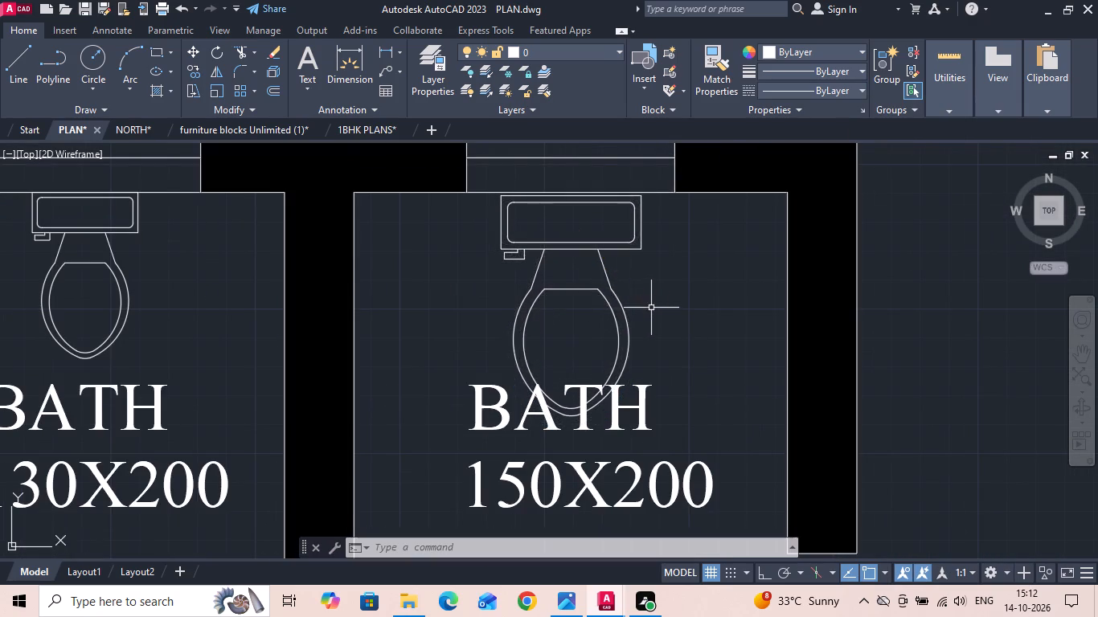
Move the 150X200 bath's toilet by the middle of its tank's back edge onto the wall below window V.
drag(641, 247, 604, 241)
right_click(556, 231)
click(584, 291)
scroll(576, 193, up, 2)
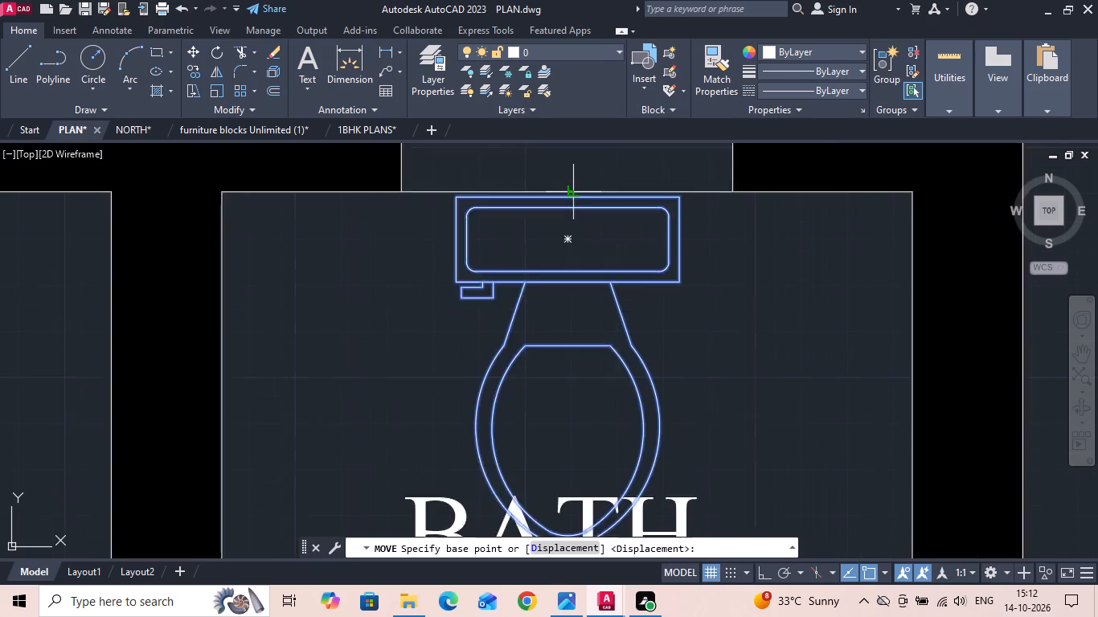
click(557, 198)
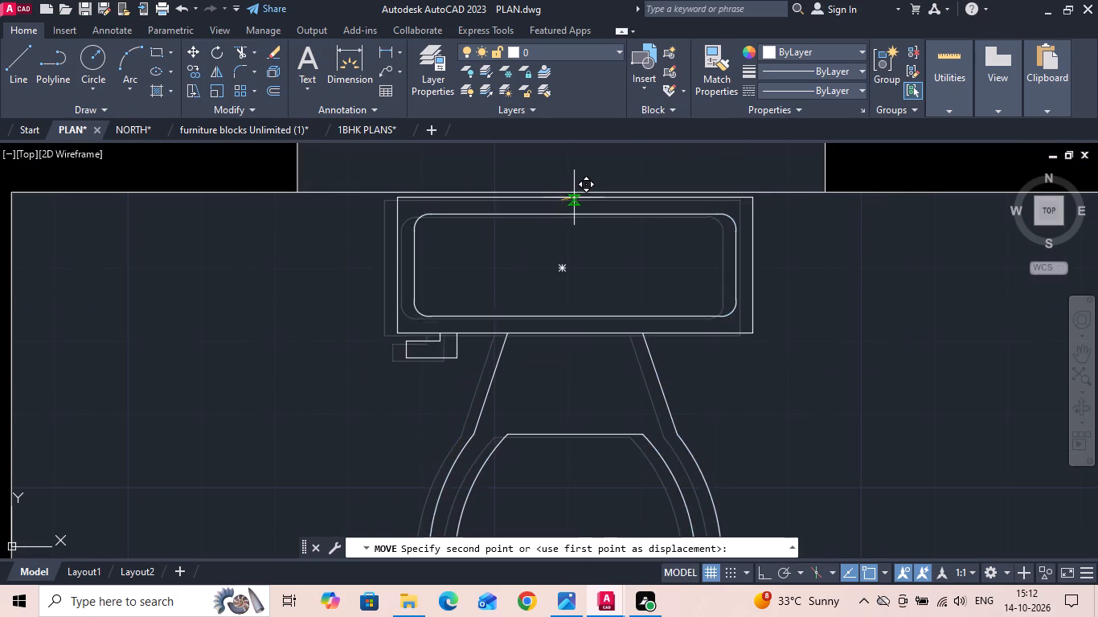
click(566, 192)
Move the BATH 150X200 label slightly down so it clears the toilet bowl.
scroll(627, 219, down, 4)
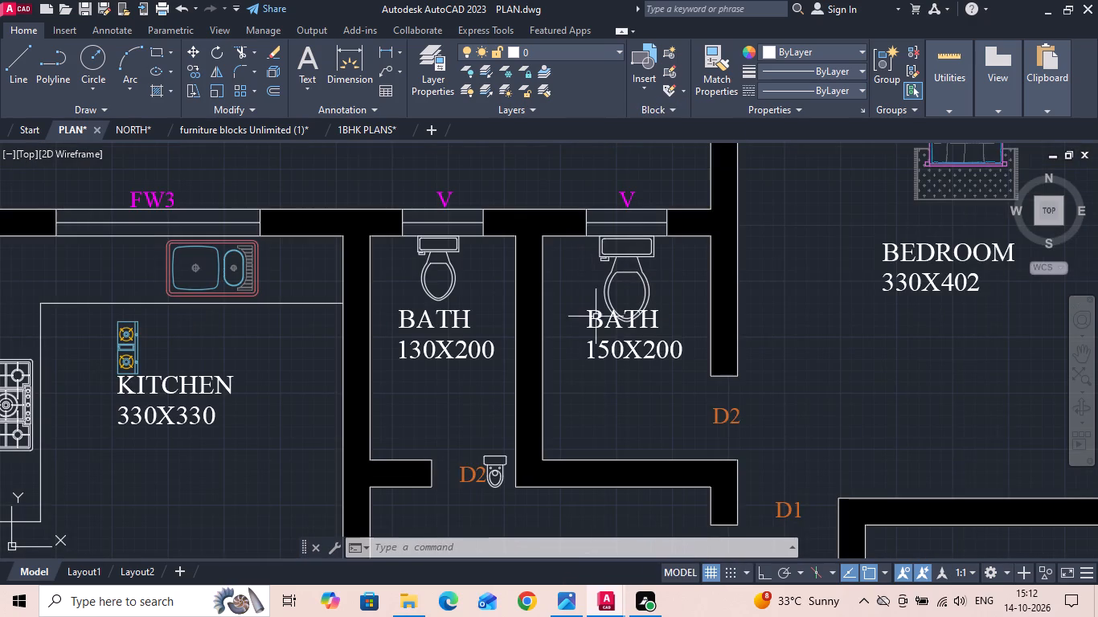
click(600, 333)
click(581, 288)
right_click(581, 288)
click(658, 296)
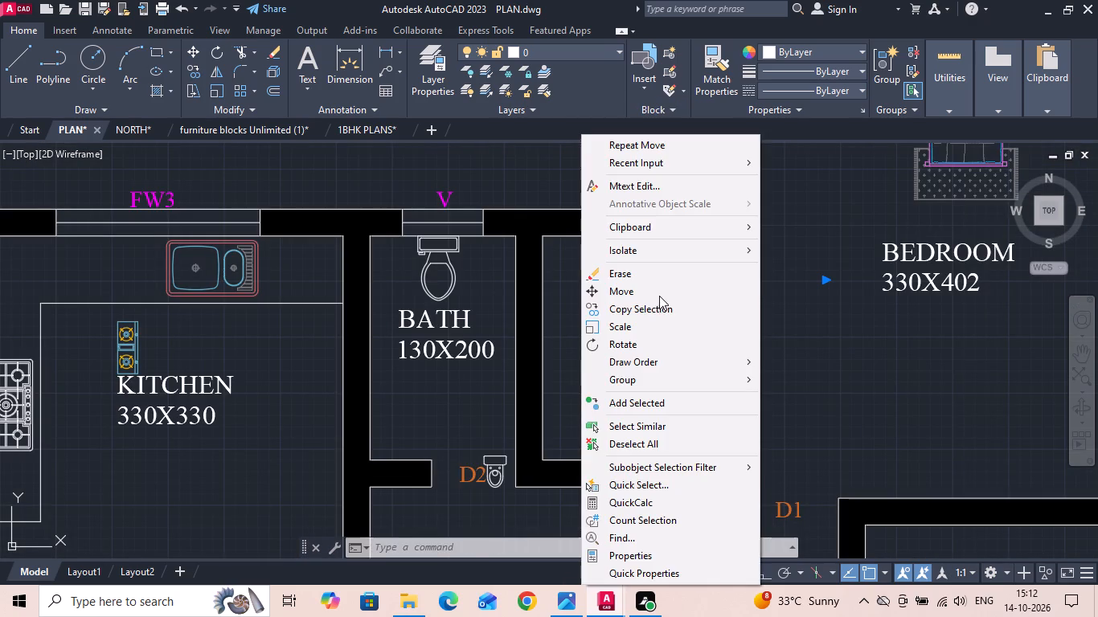
click(821, 316)
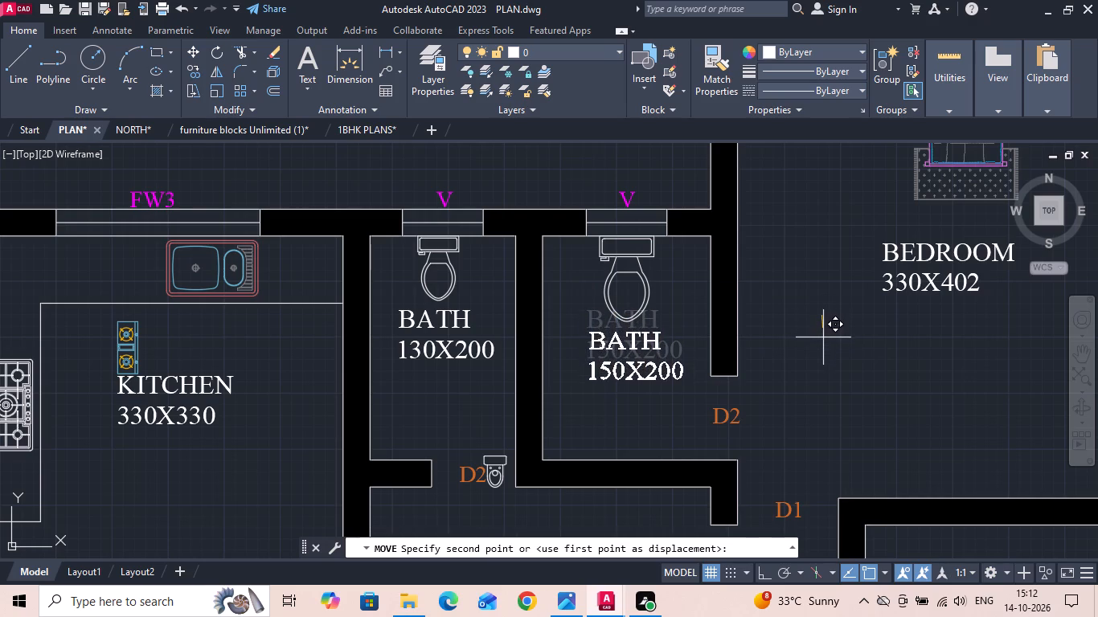
click(823, 339)
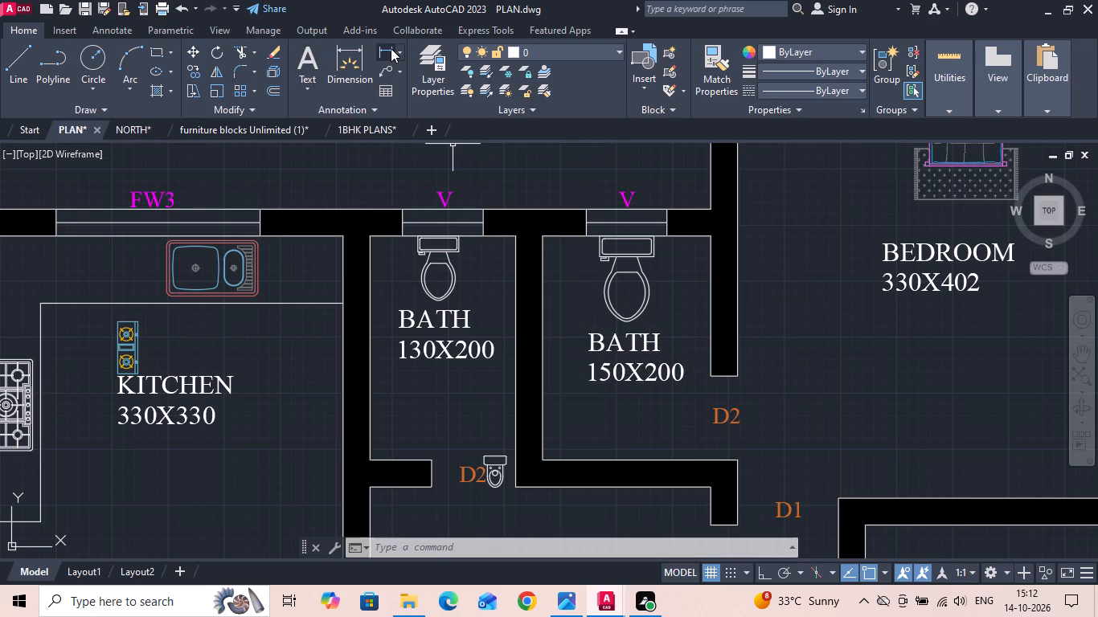
Measure the length of the 150X200 bath's toilet from bowl front to tank back without placing the dimension.
click(391, 48)
scroll(528, 225, up, 1)
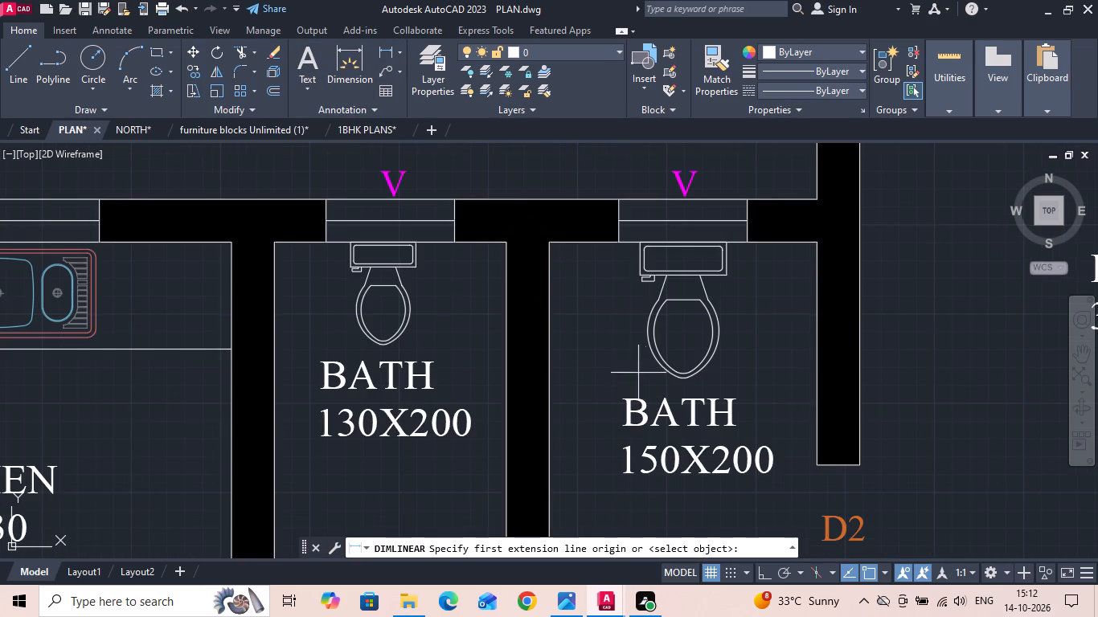
click(683, 381)
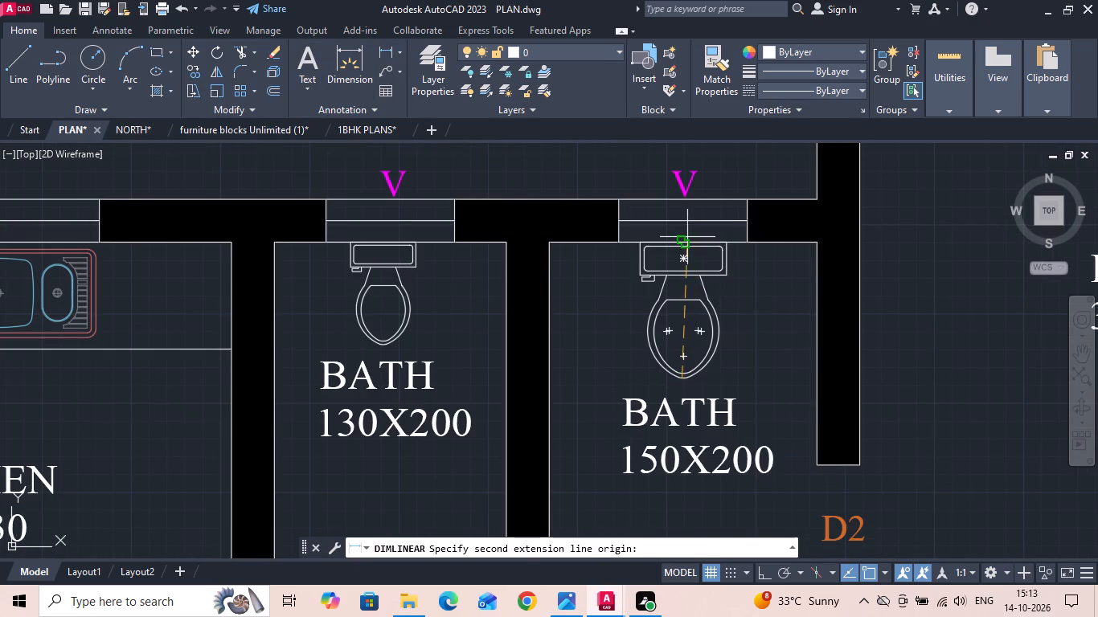
click(683, 242)
scroll(629, 280, down, 1)
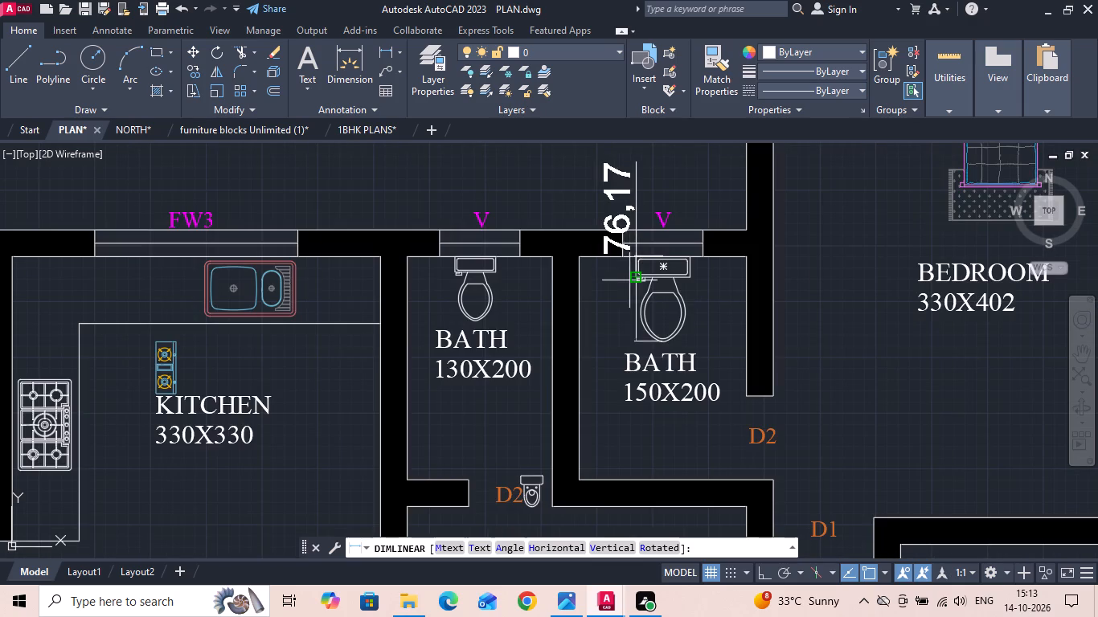
key(Escape)
Delete the smaller toilet from the 130X200 bath.
click(496, 306)
click(472, 305)
key(Delete)
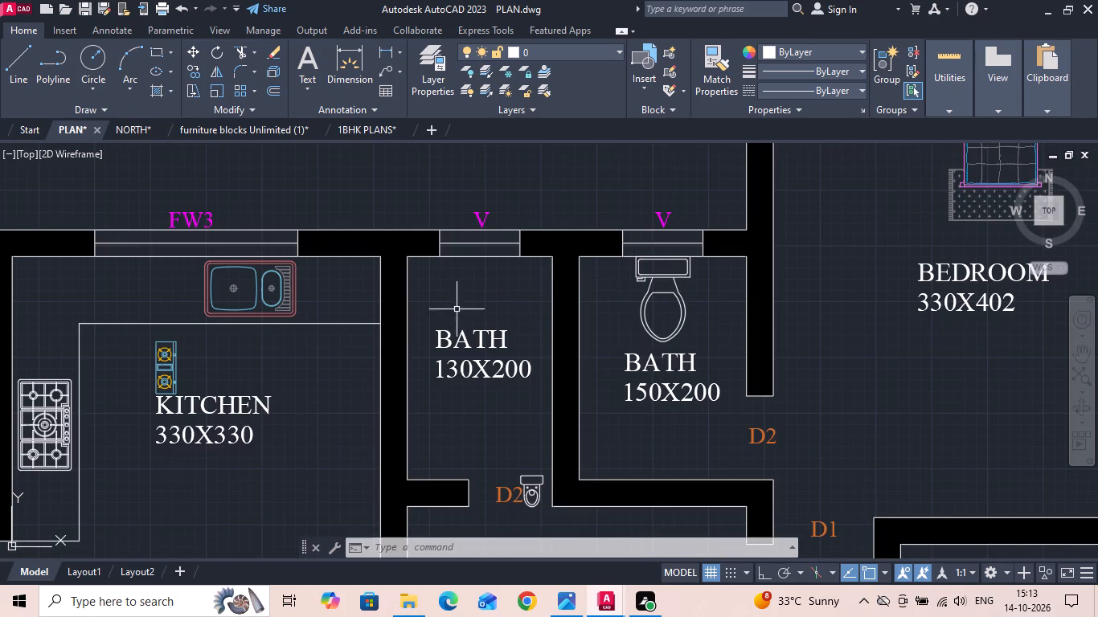
Copy the 150X200 bath's toilet by its tank's back-edge midpoint onto the wall below the 130X200 bath's window V.
click(653, 307)
click(617, 313)
right_click(617, 313)
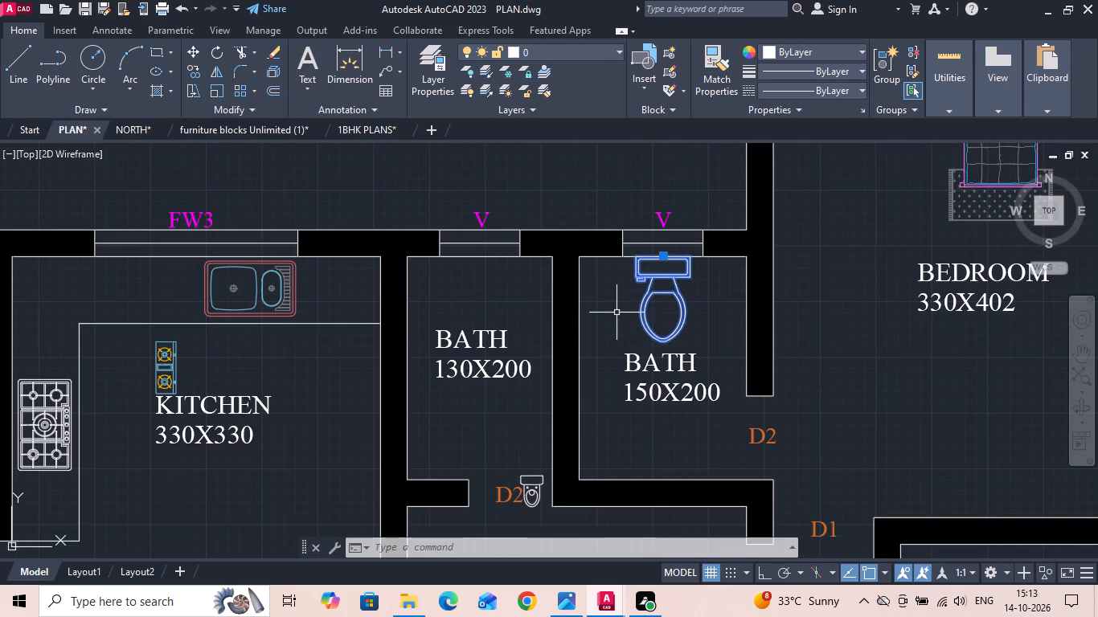
click(659, 302)
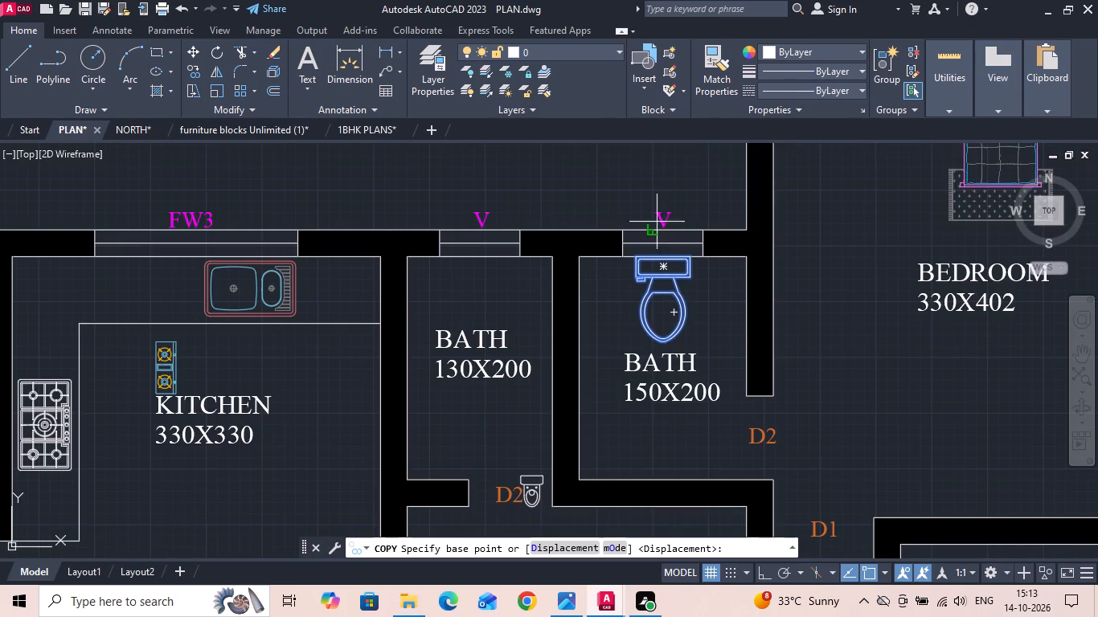
scroll(657, 222, up, 2)
click(670, 311)
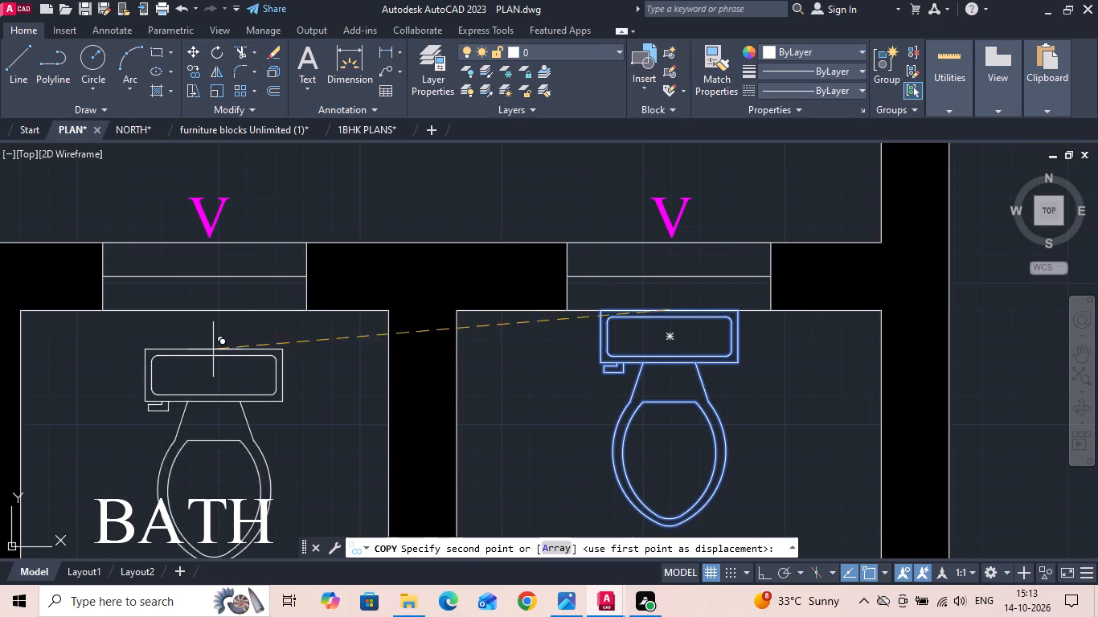
click(207, 307)
key(Escape)
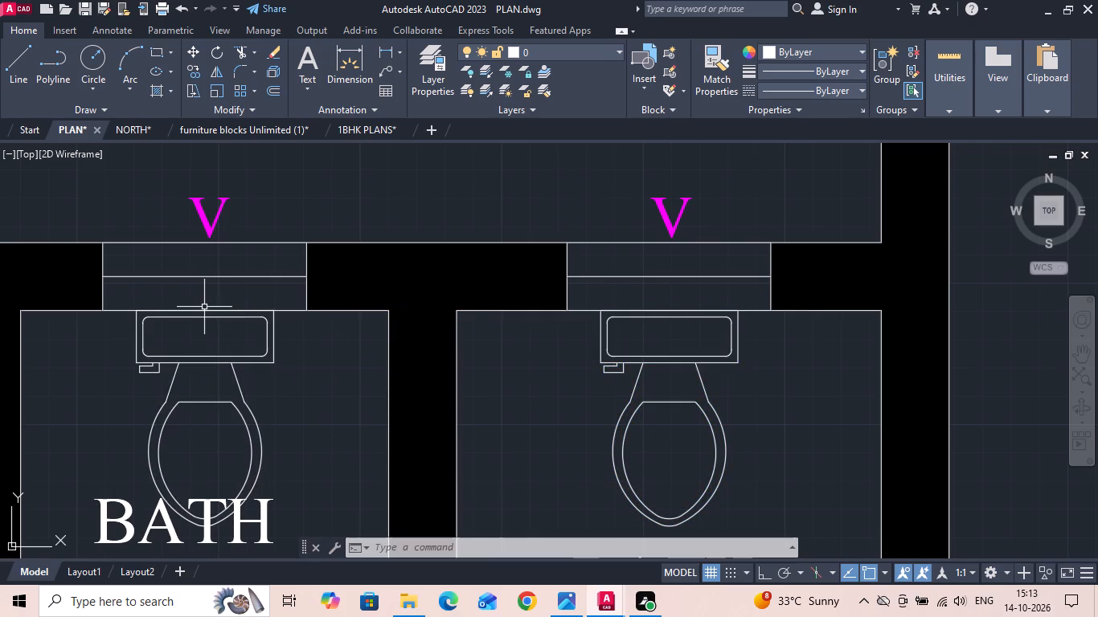
Save the drawing.
key(ctrl+s)
key(ctrl+s)
Move the BATH 130X200 label straight down with ortho on so it clears the toilet bowl.
scroll(363, 235, down, 1)
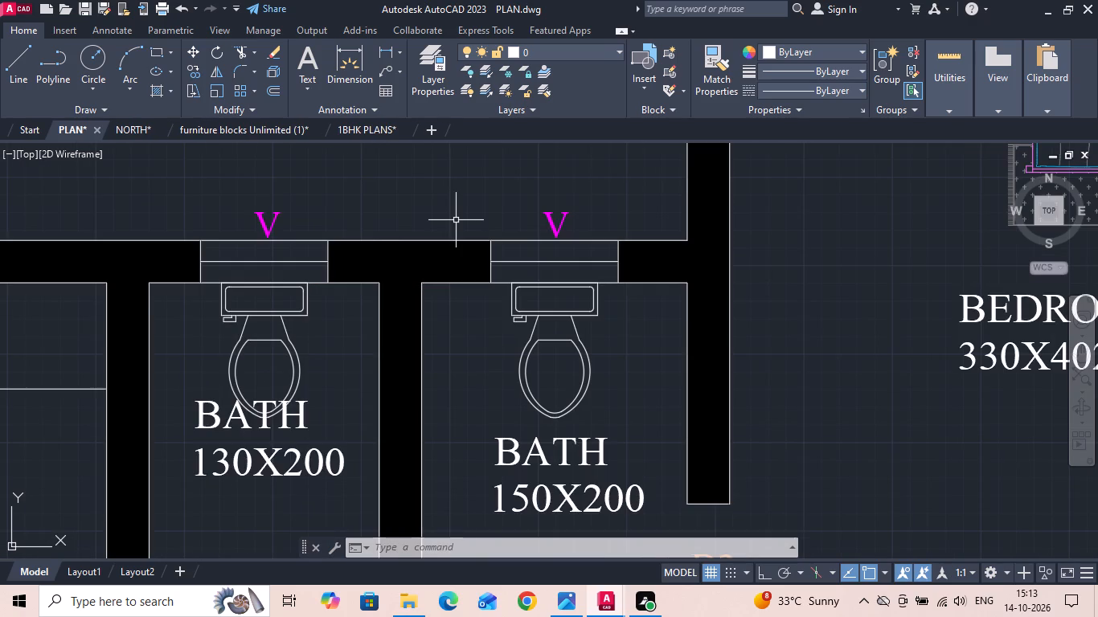
middle_drag(335, 302, 345, 273)
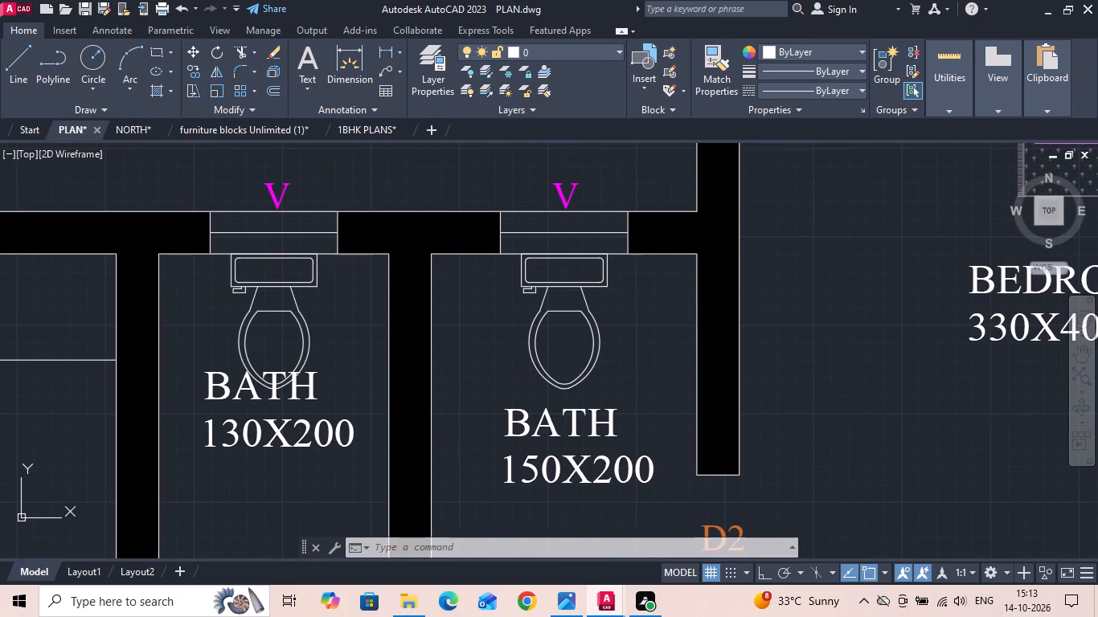
middle_drag(350, 321, 357, 308)
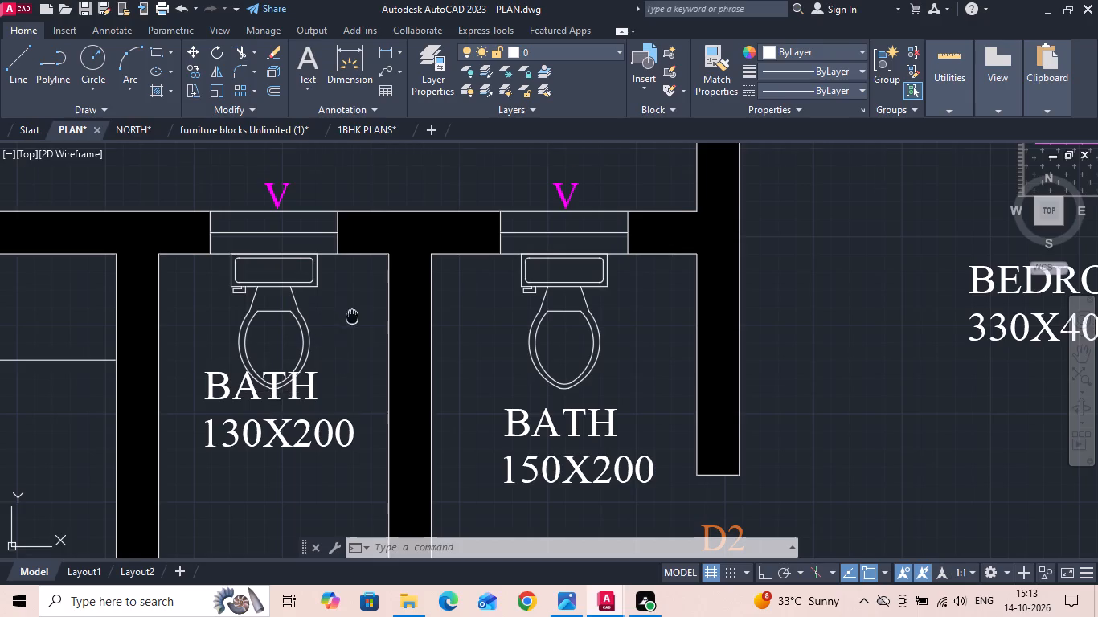
middle_drag(357, 308, 401, 241)
click(371, 386)
click(356, 353)
right_click(356, 353)
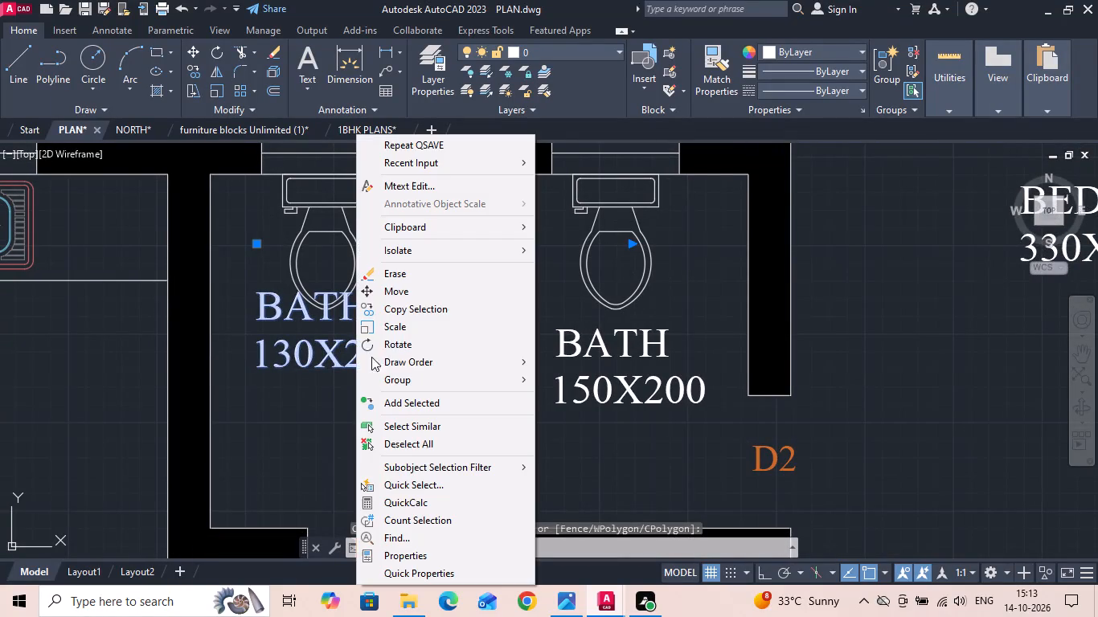
click(435, 297)
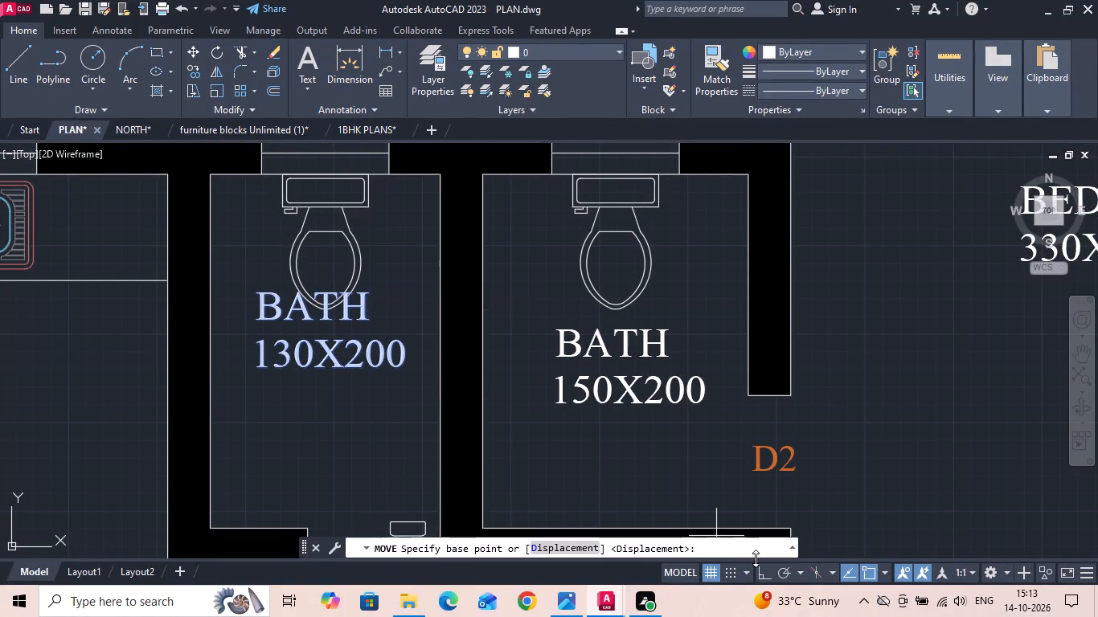
click(764, 570)
middle_drag(667, 424, 663, 376)
click(908, 317)
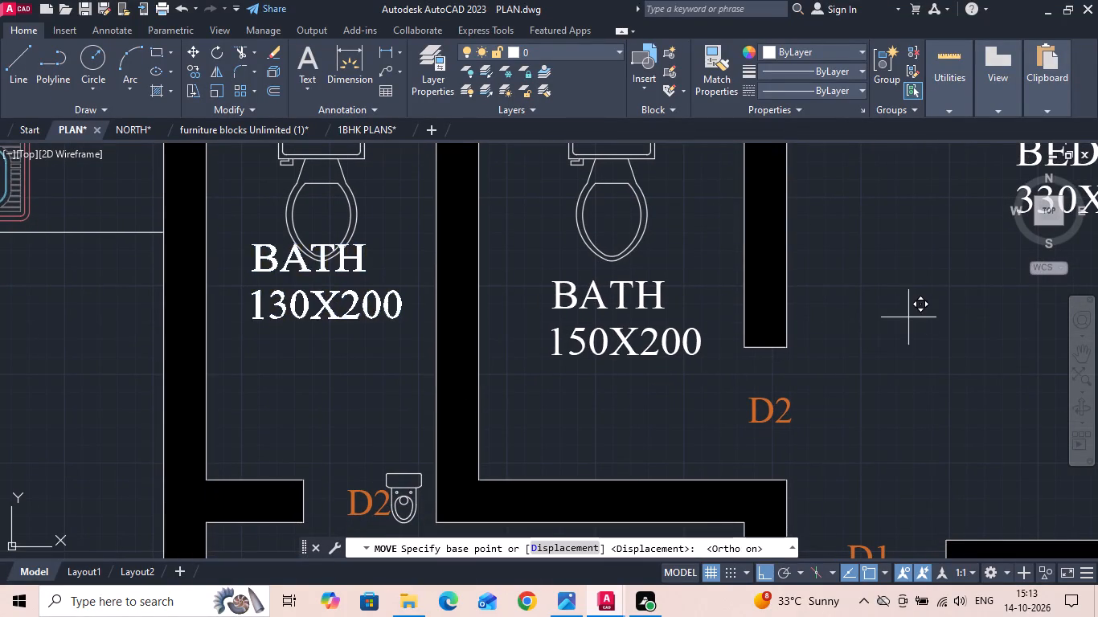
click(905, 358)
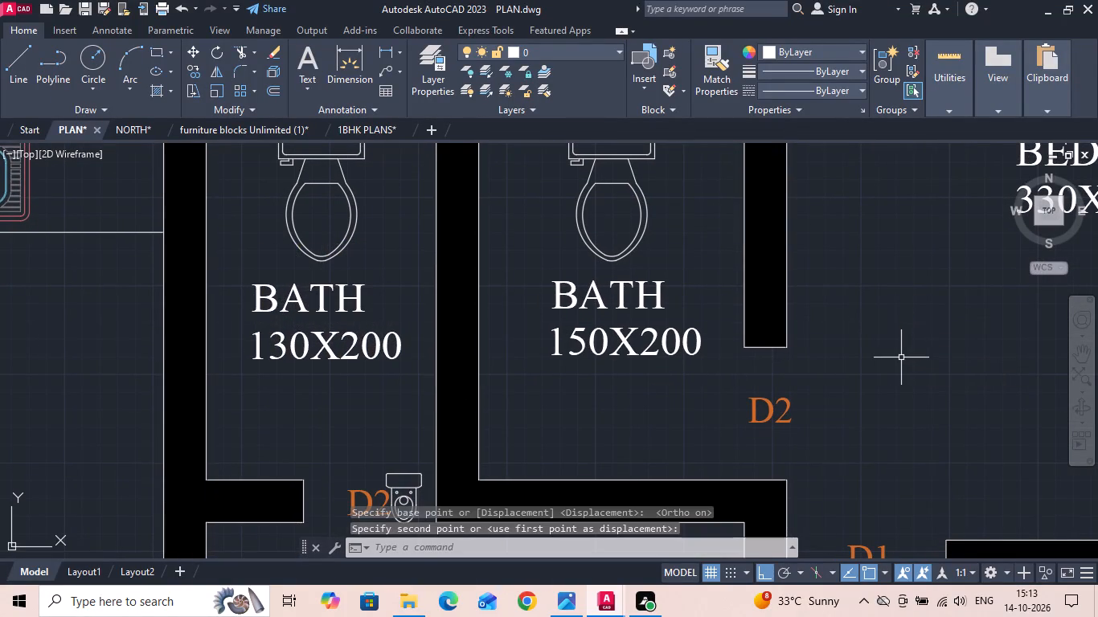
Save the drawing with the repositioned bath label.
key(ctrl+s)
key(ctrl+s)
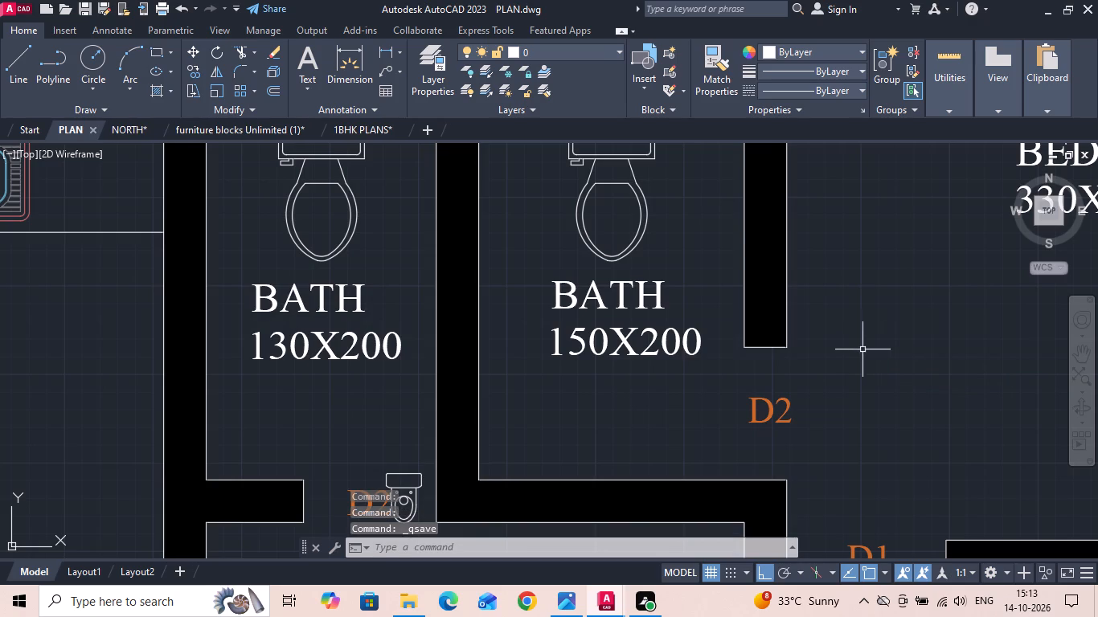
Copy the 150X200 bath's toilet into the BATH 216X140 room, between its label and window V.
scroll(719, 349, down, 1)
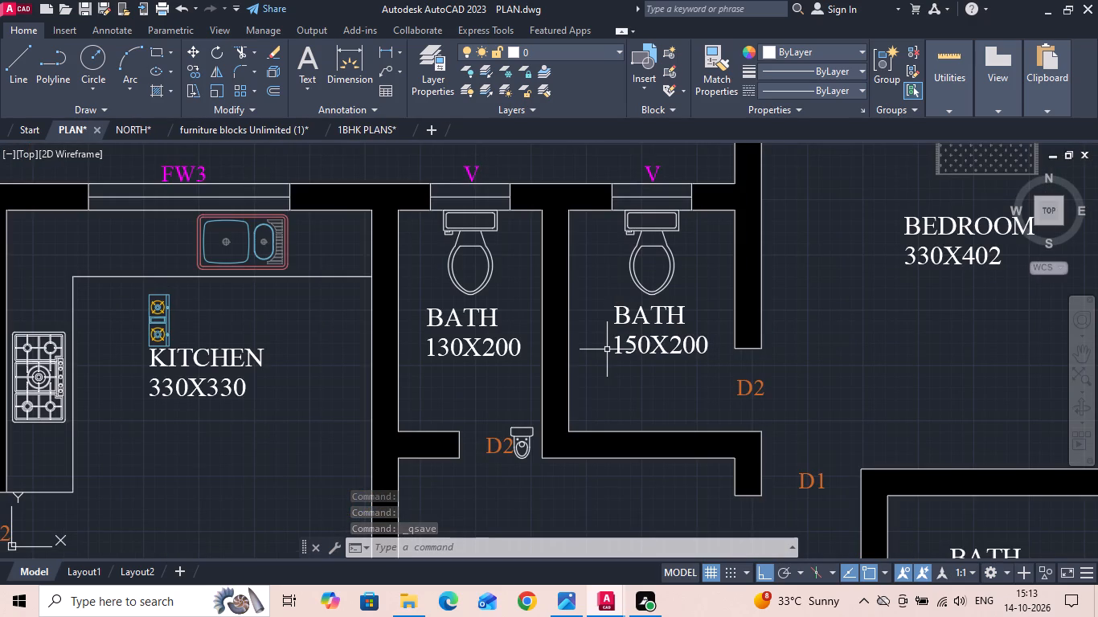
scroll(607, 349, down, 1)
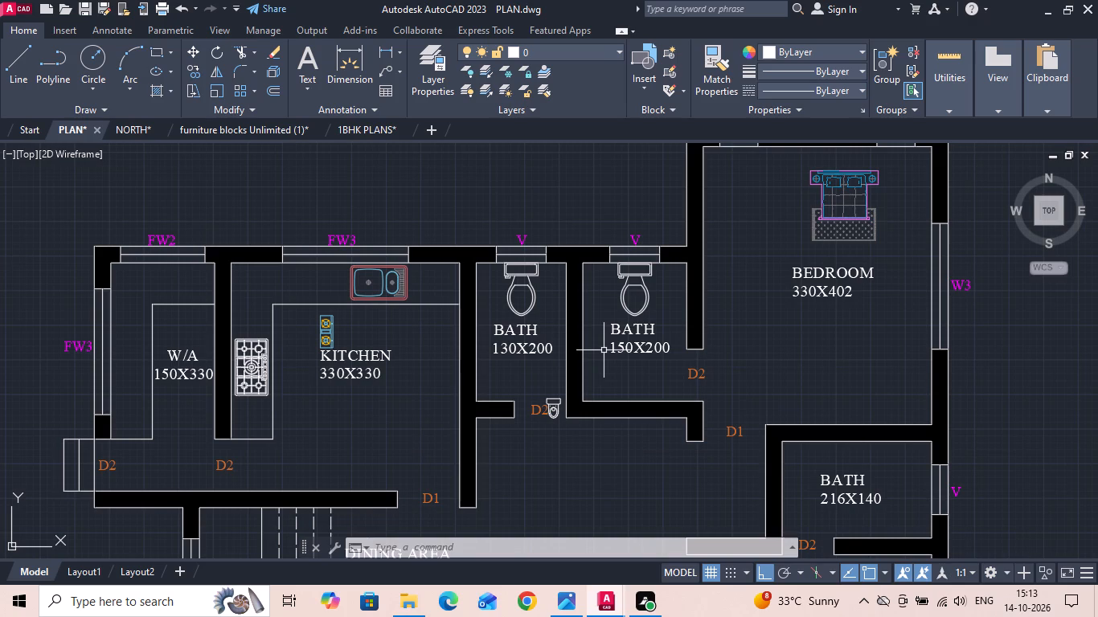
scroll(522, 356, down, 1)
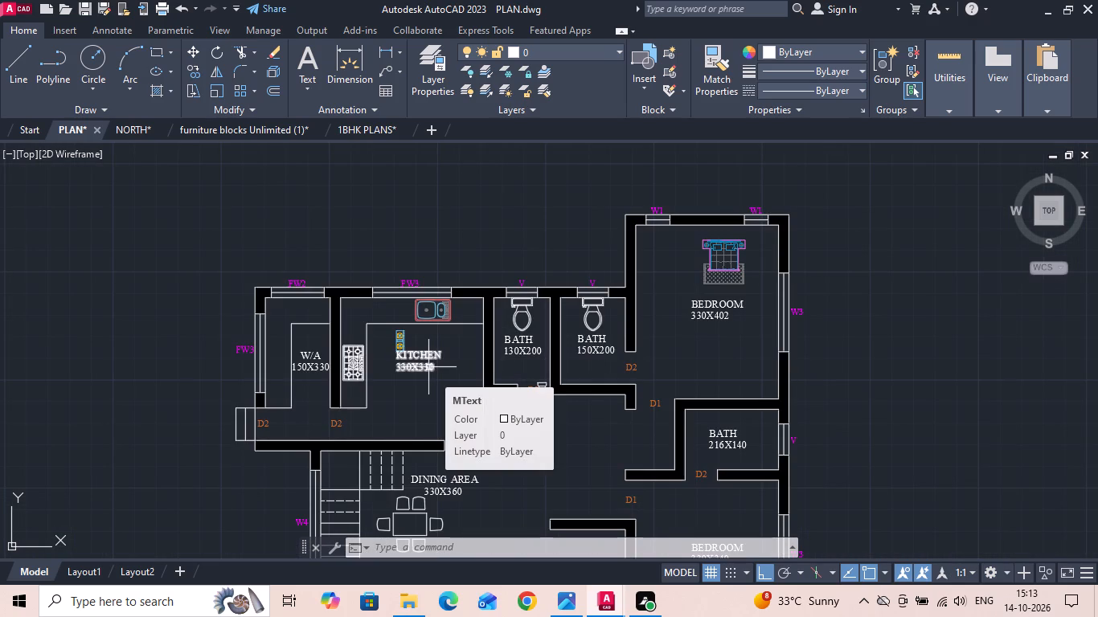
scroll(428, 367, down, 2)
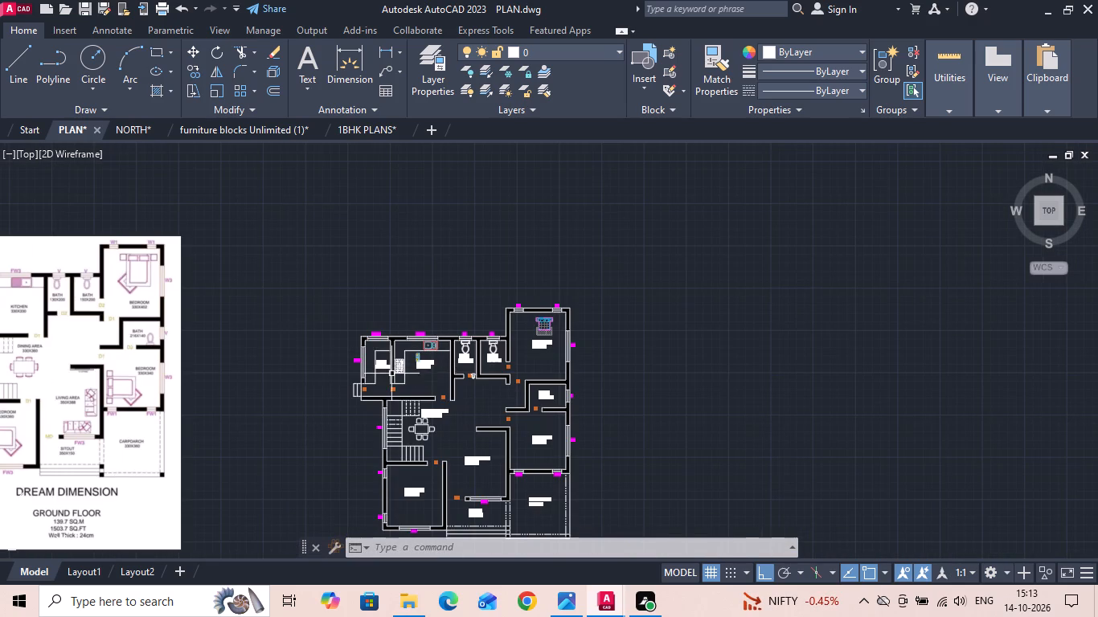
scroll(536, 384, up, 3)
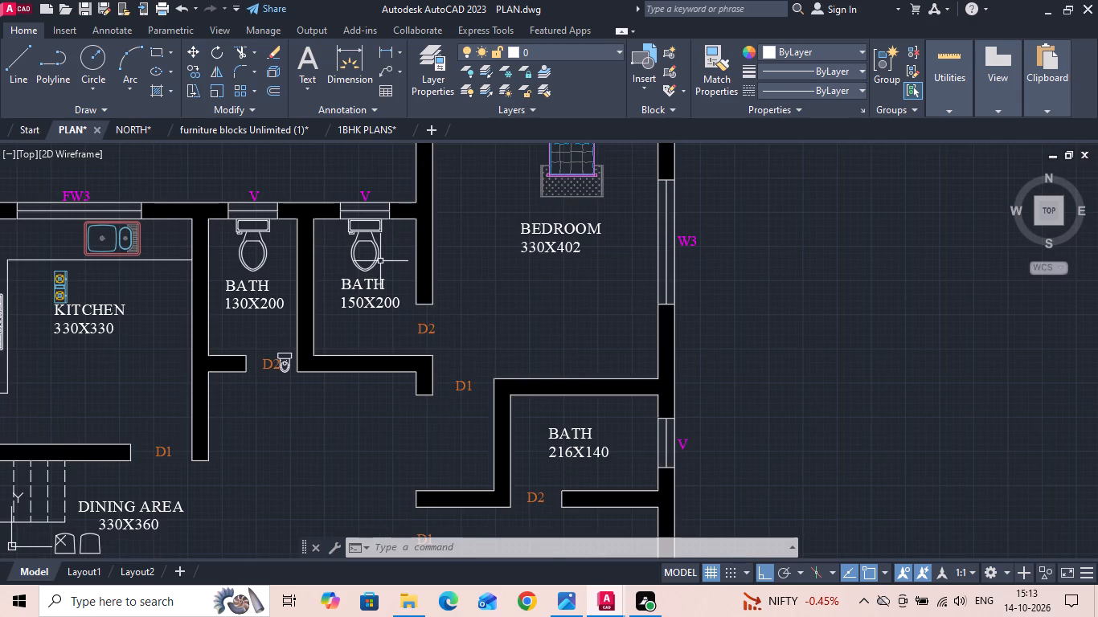
click(378, 259)
right_click(378, 259)
click(408, 314)
drag(383, 246, 391, 265)
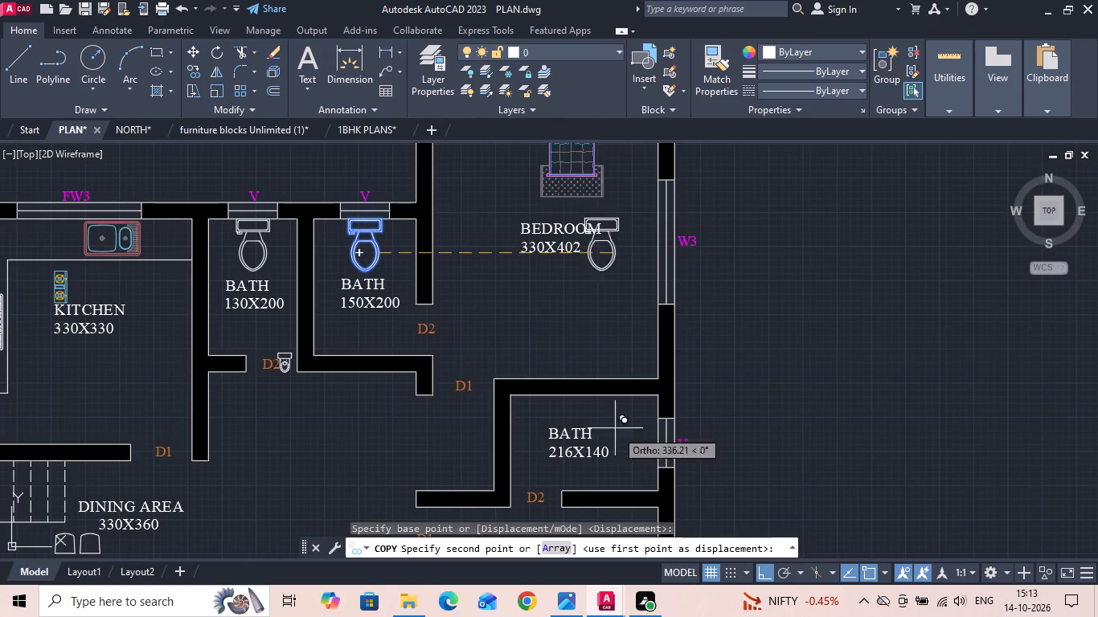
click(767, 574)
scroll(690, 520, up, 2)
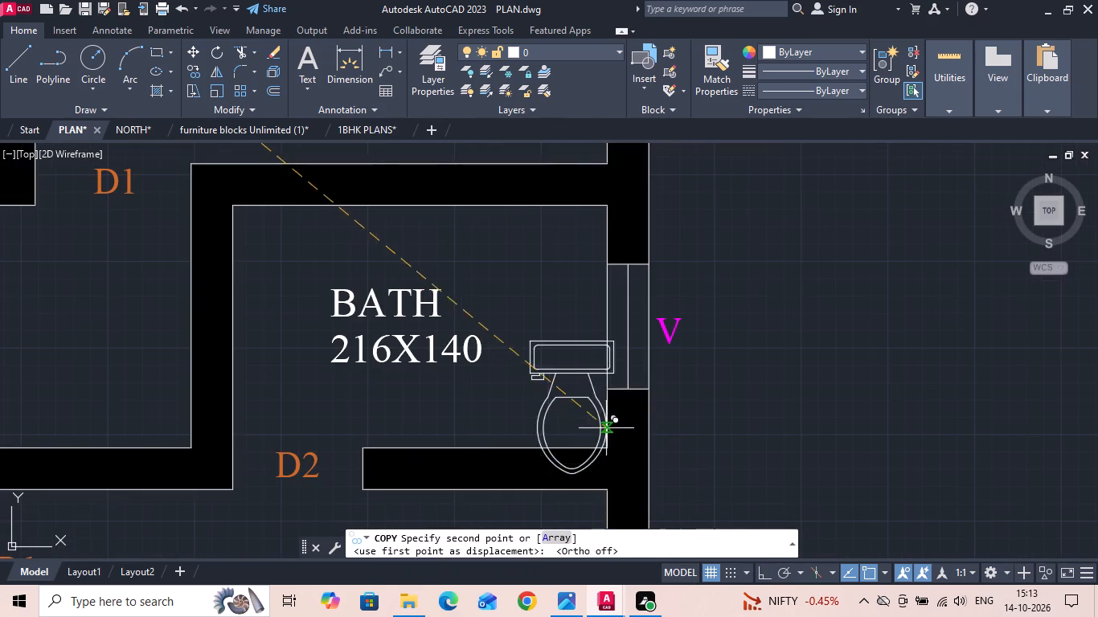
click(591, 371)
key(Escape)
Mirror the 216X140 bath's toilet about a horizontal line, erasing the source, so its tank faces the lower wall.
click(588, 418)
click(559, 368)
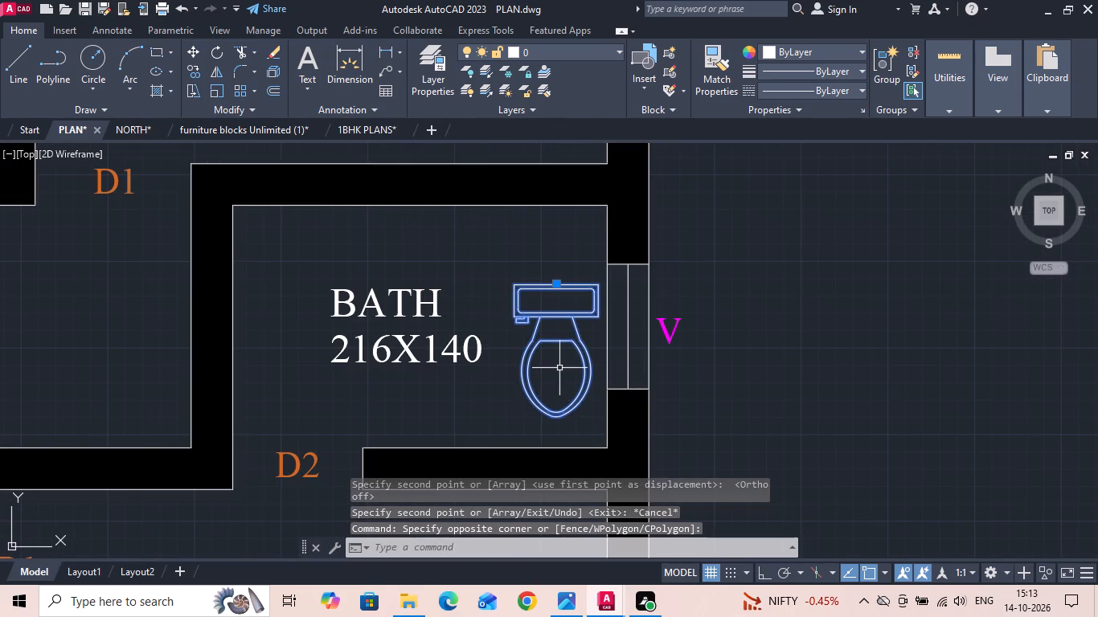
text(MI)
key(space)
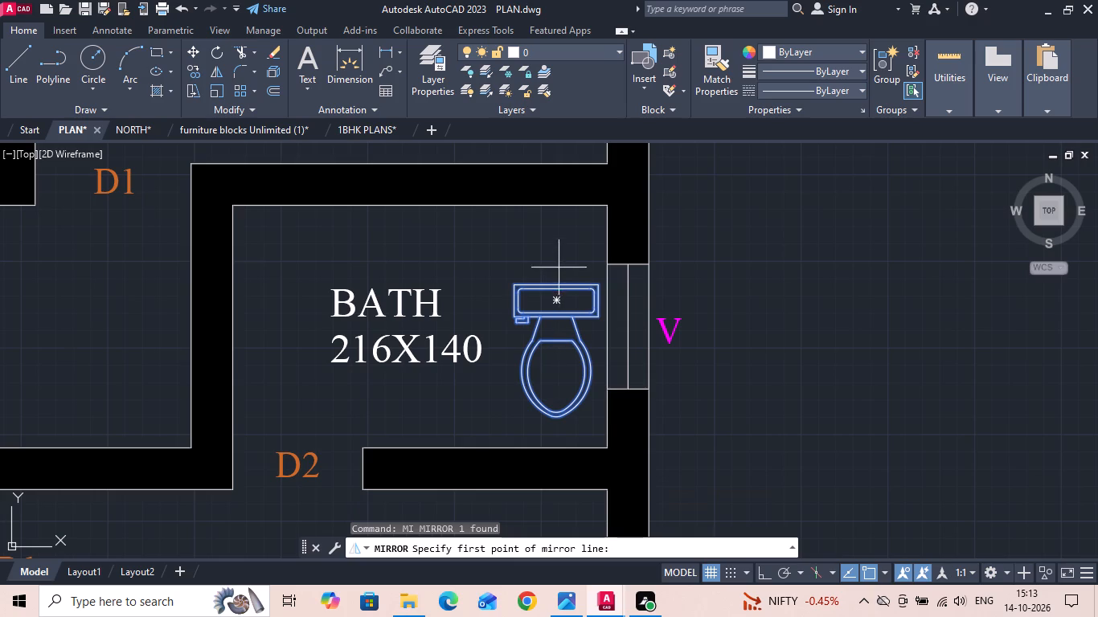
click(764, 566)
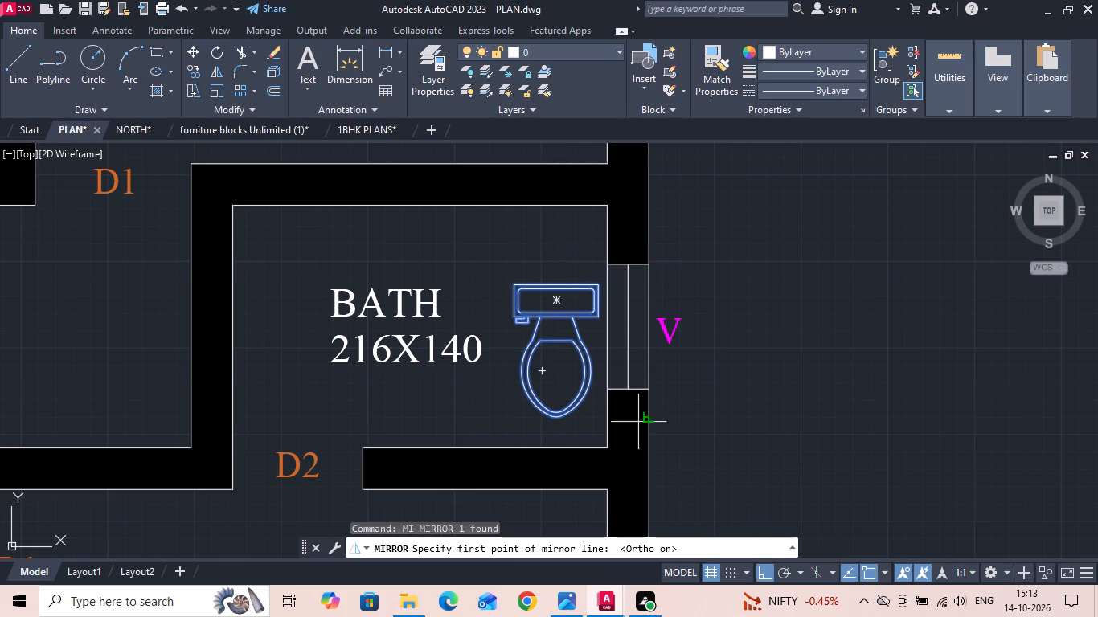
click(590, 335)
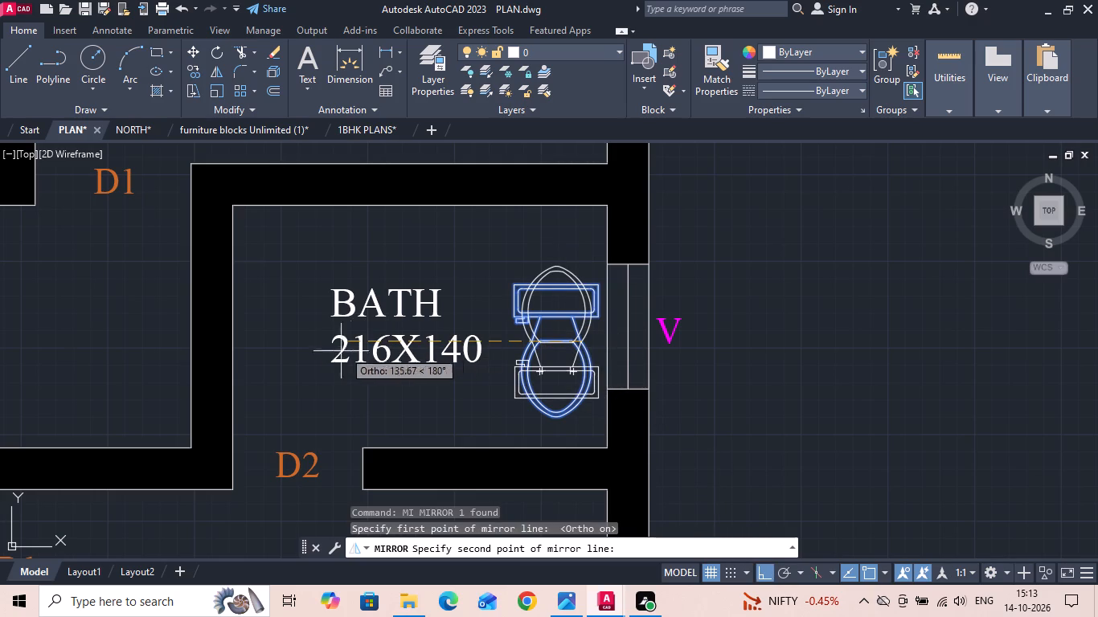
click(276, 357)
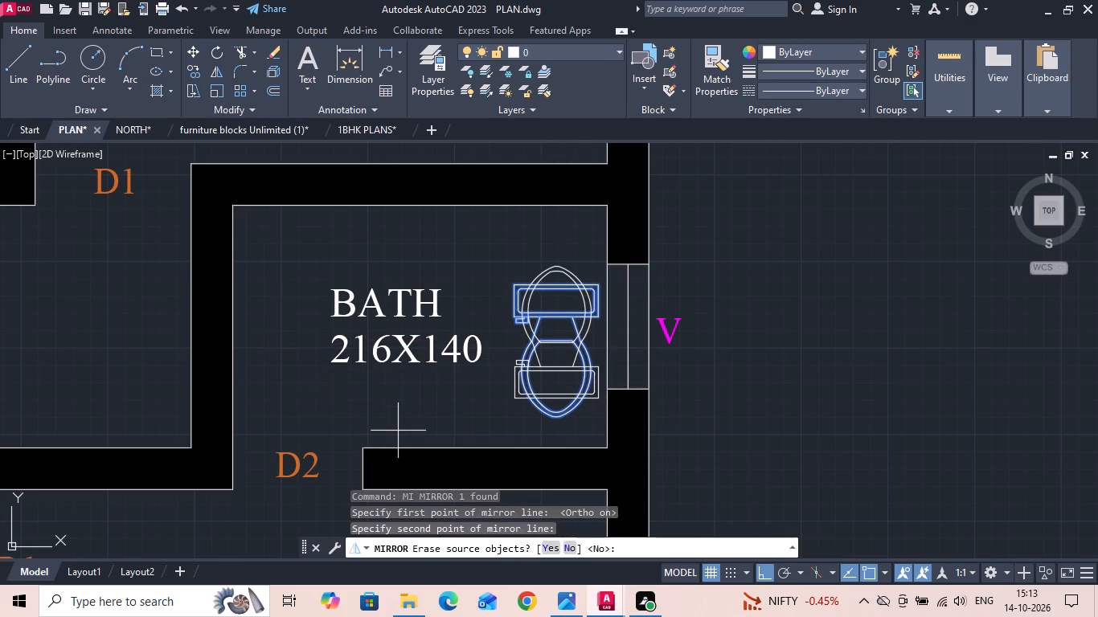
text(Y)
key(space)
Move the 216X140 bath's toilet straight down by its tank's back-edge midpoint onto the wall beside door D2.
drag(580, 430, 551, 395)
click(540, 378)
scroll(543, 378, down, 3)
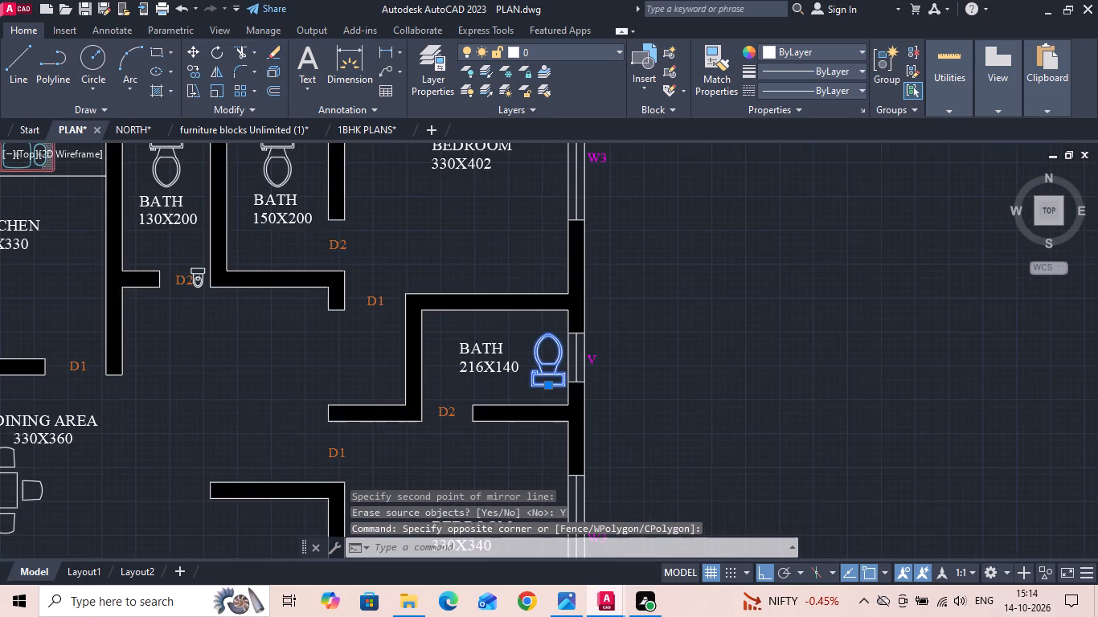
scroll(543, 378, down, 3)
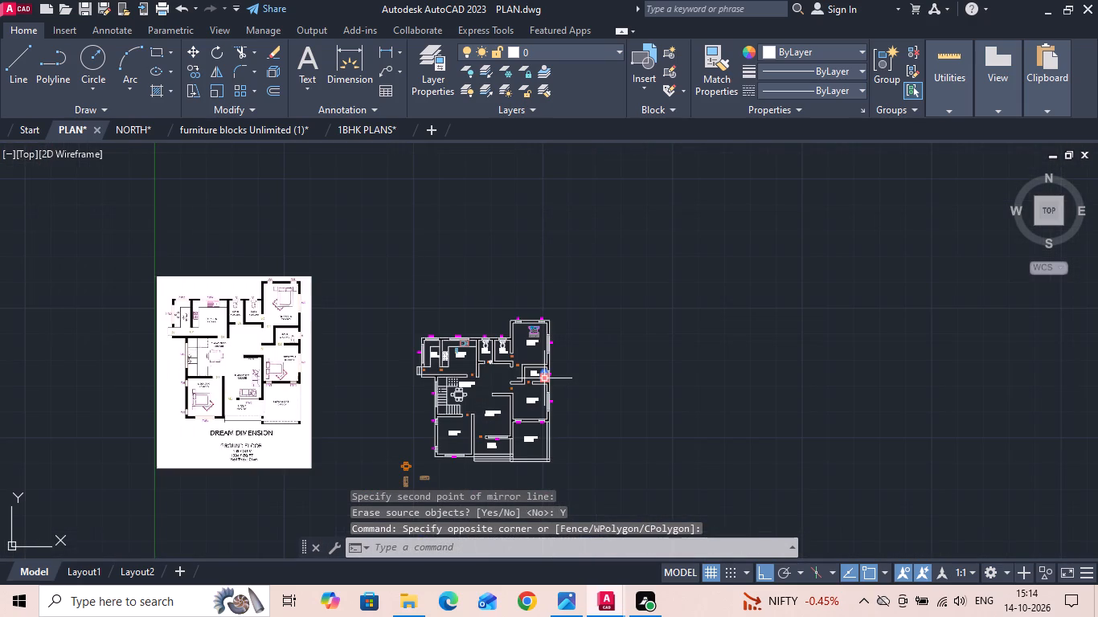
scroll(363, 327, up, 1)
right_click(720, 327)
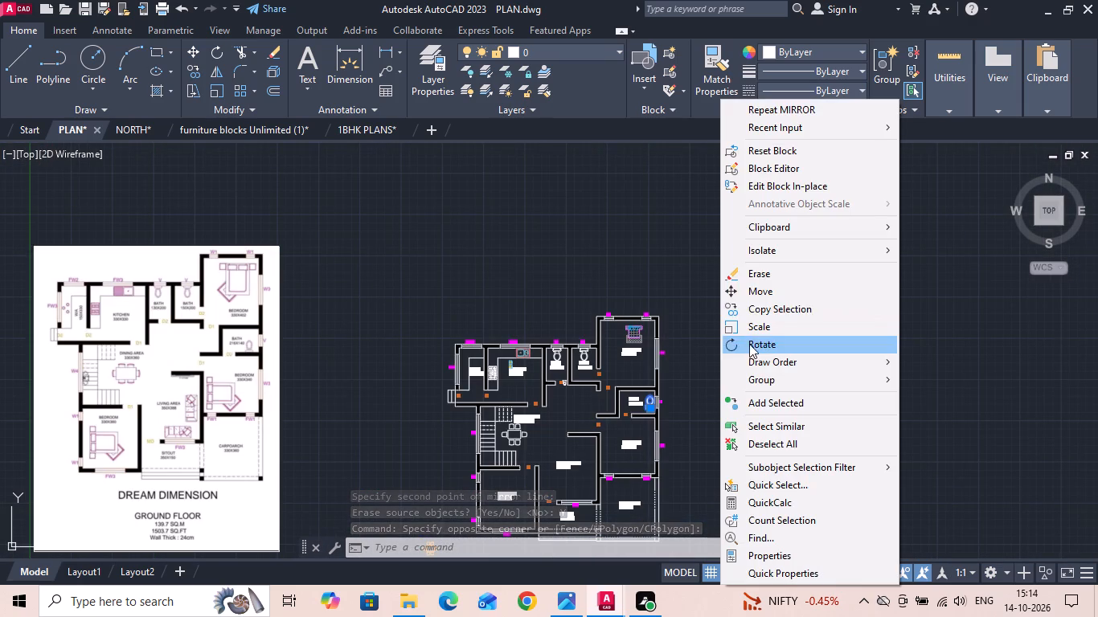
click(766, 287)
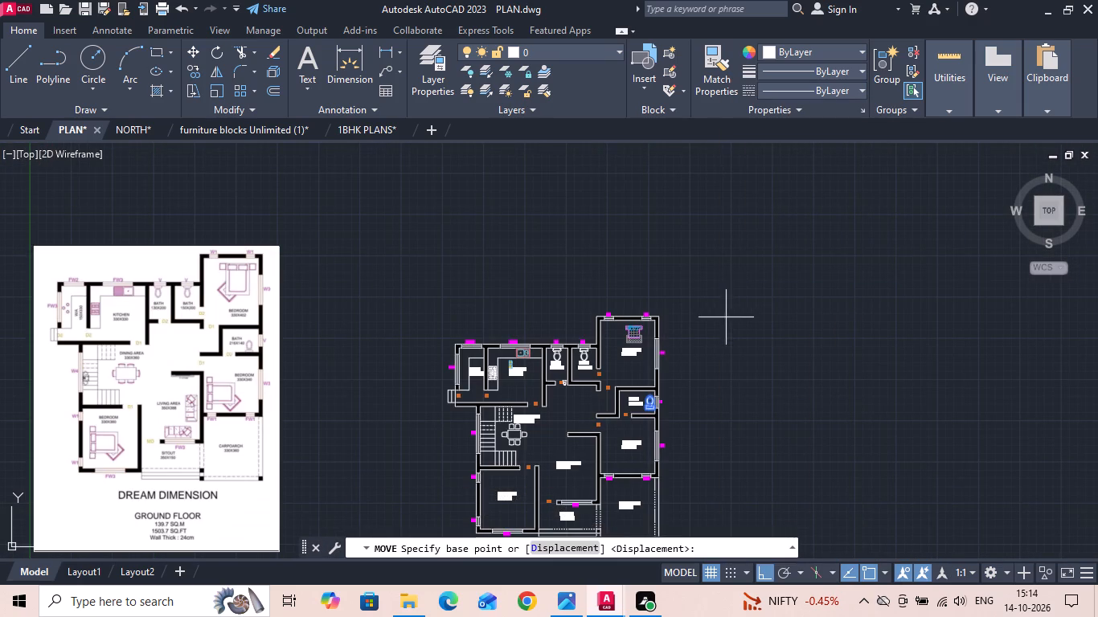
scroll(666, 415, up, 6)
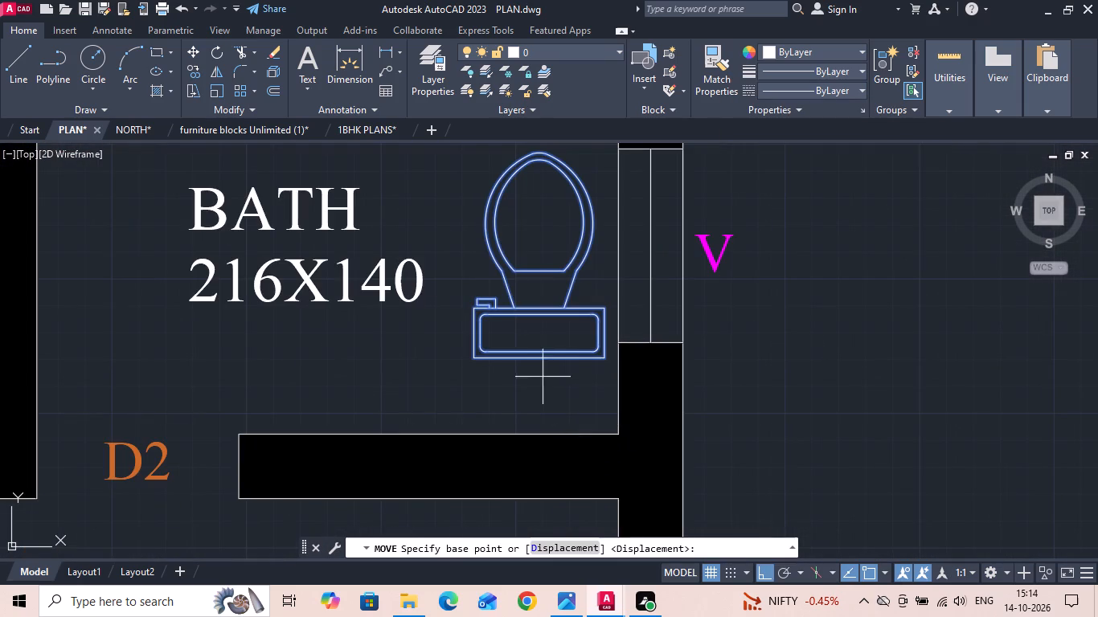
click(538, 363)
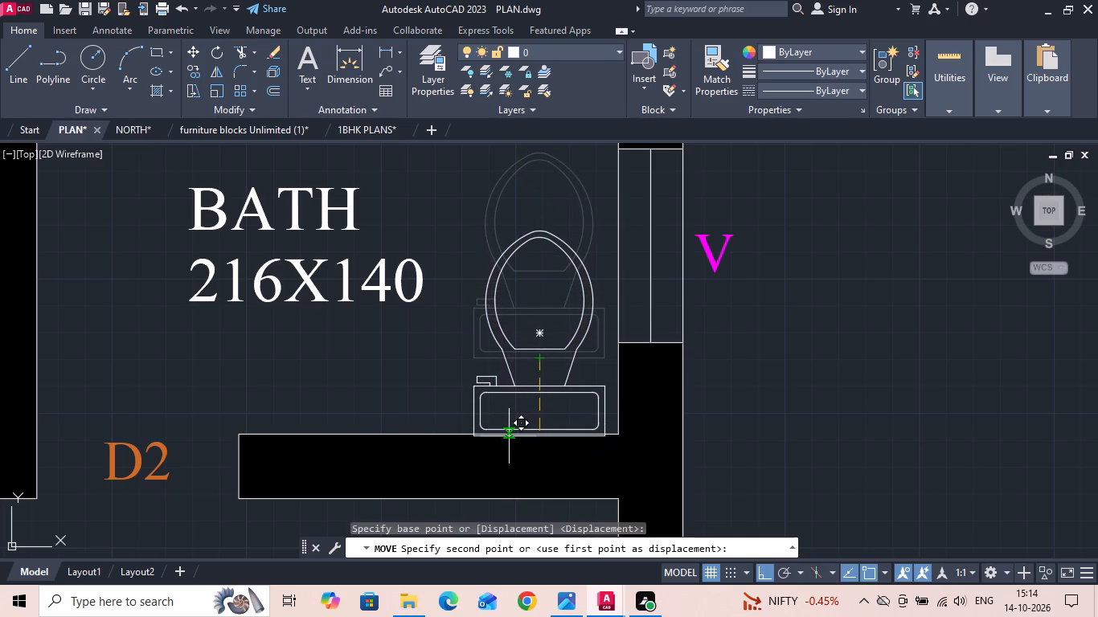
click(510, 437)
scroll(757, 402, down, 2)
scroll(834, 399, down, 2)
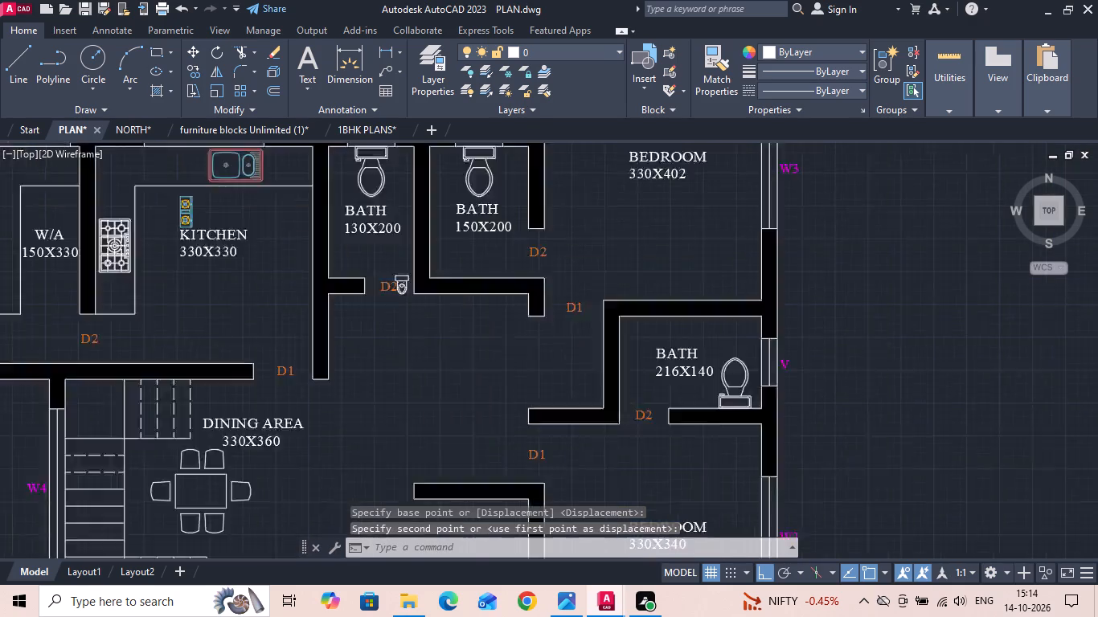
Move the 216X140 bath's toilet horizontally along the lower wall toward door D2, using its tank's back-edge midpoint as base.
scroll(836, 401, down, 1)
scroll(756, 404, up, 2)
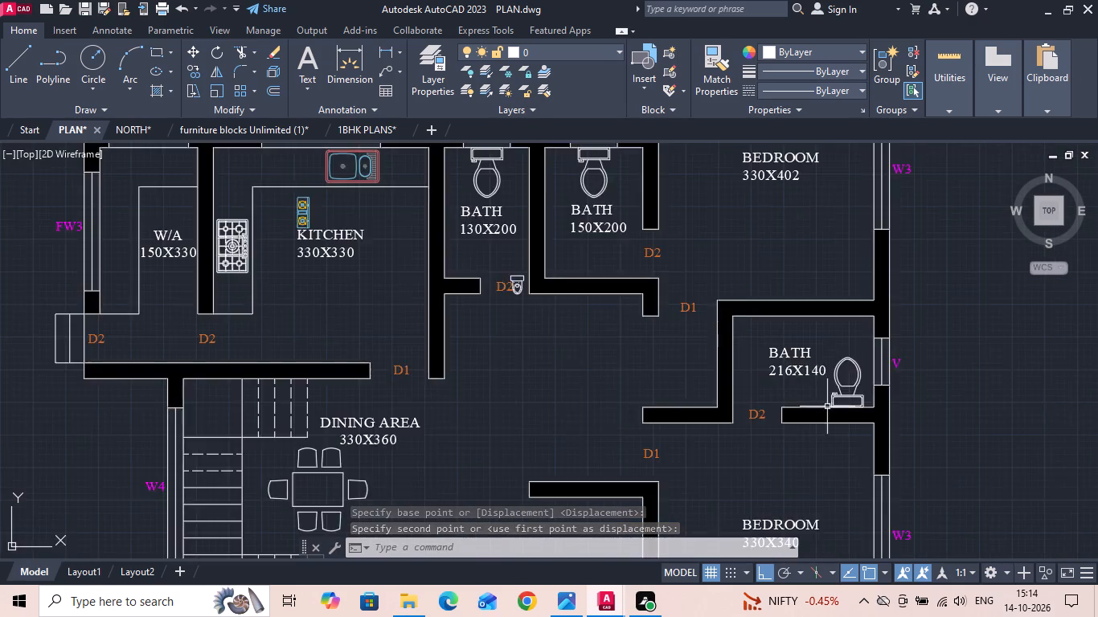
scroll(871, 398, up, 2)
drag(859, 398, 835, 393)
click(811, 385)
right_click(811, 385)
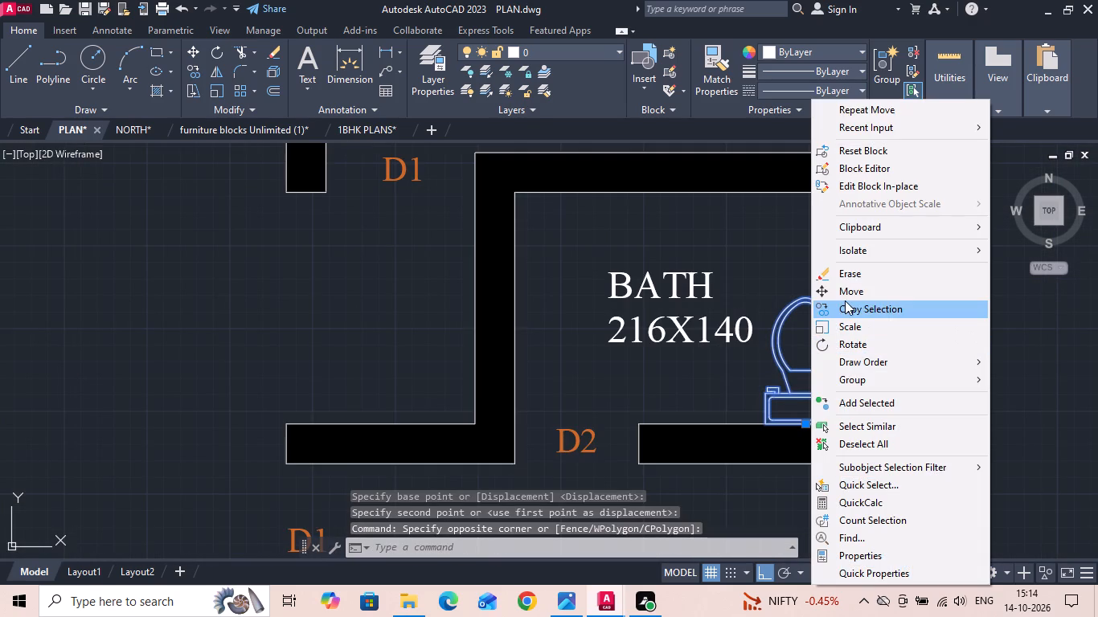
click(850, 289)
scroll(820, 484, up, 1)
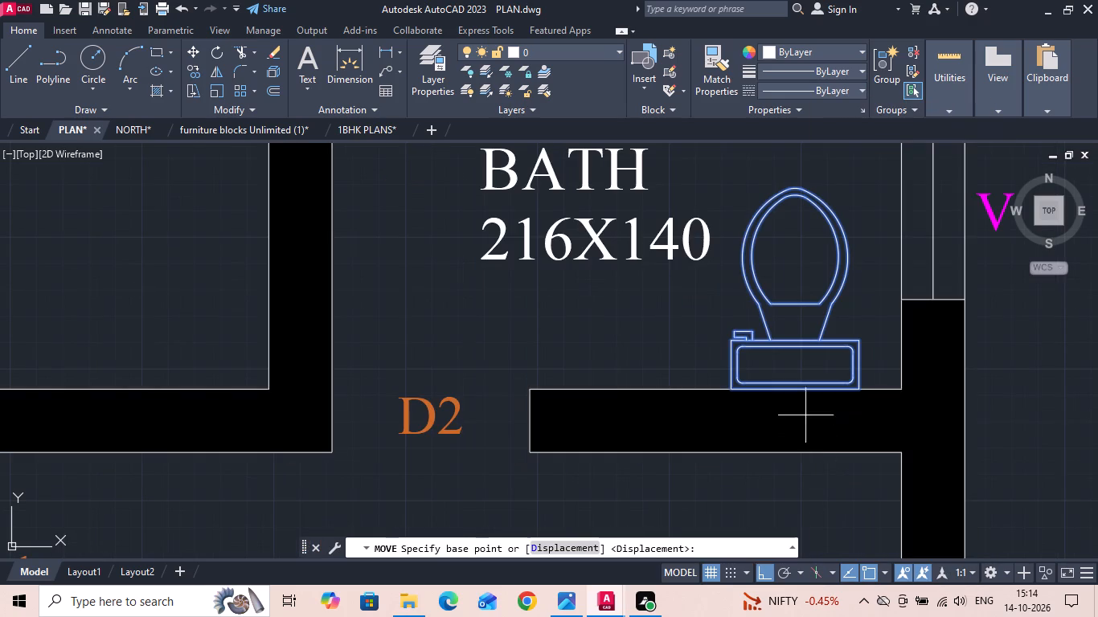
click(792, 388)
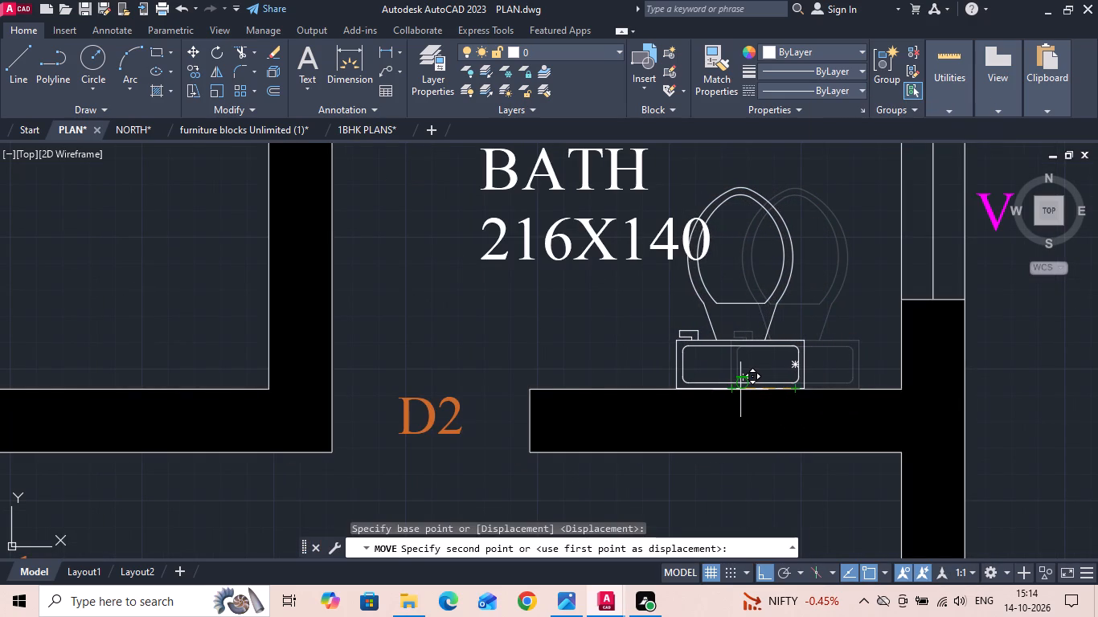
click(730, 392)
Move the BATH 216X140 label horizontally about 10 units away from the toilet.
scroll(780, 414, down, 1)
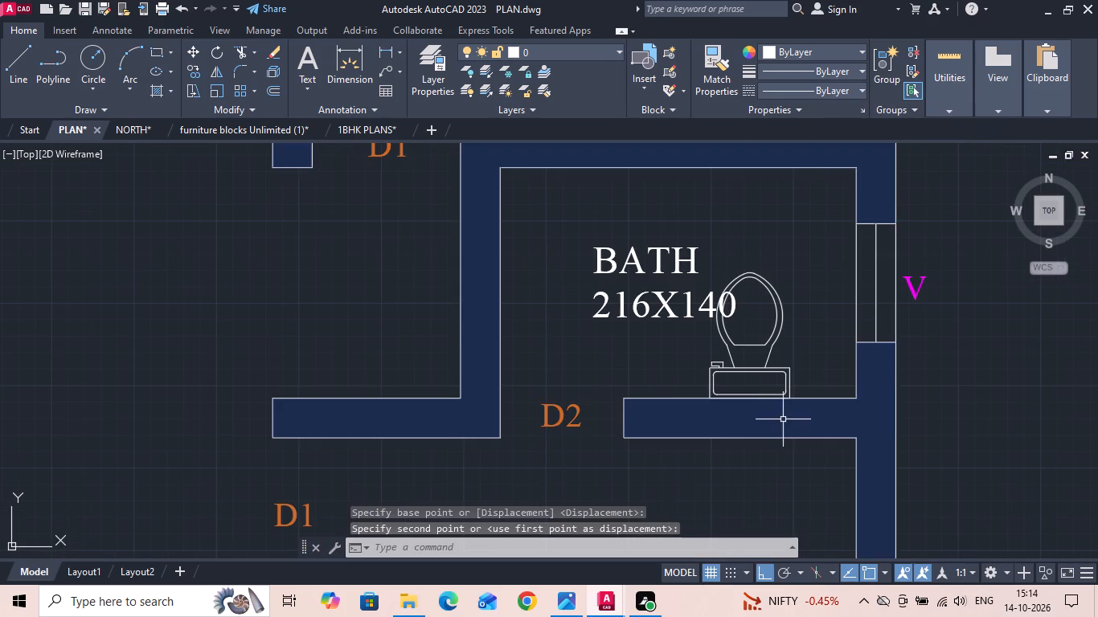
click(692, 315)
right_click(691, 315)
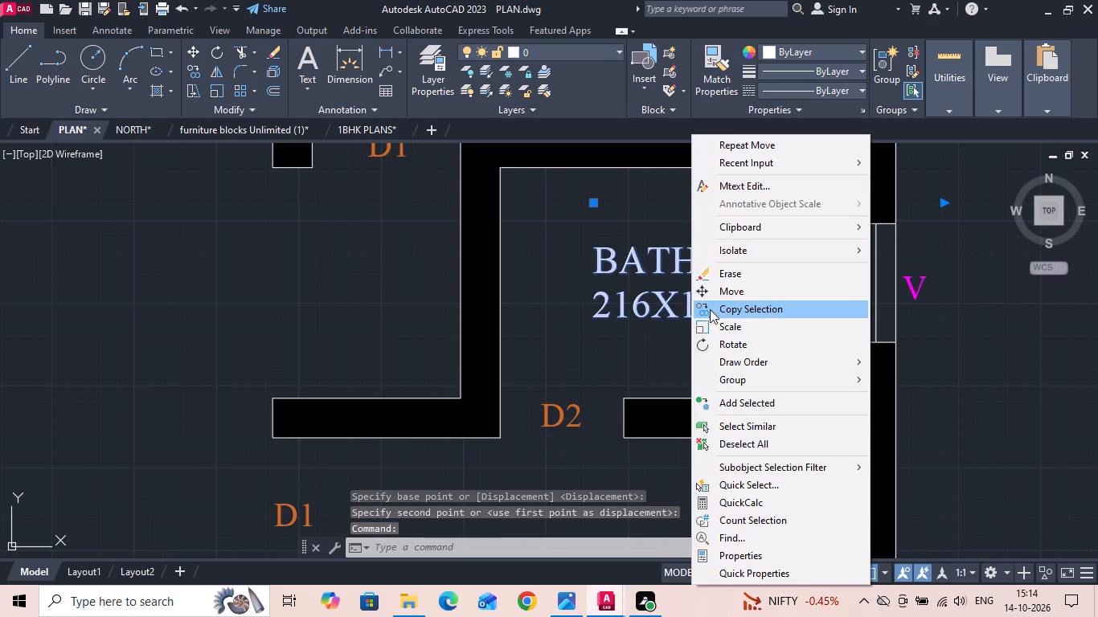
click(724, 295)
click(1014, 291)
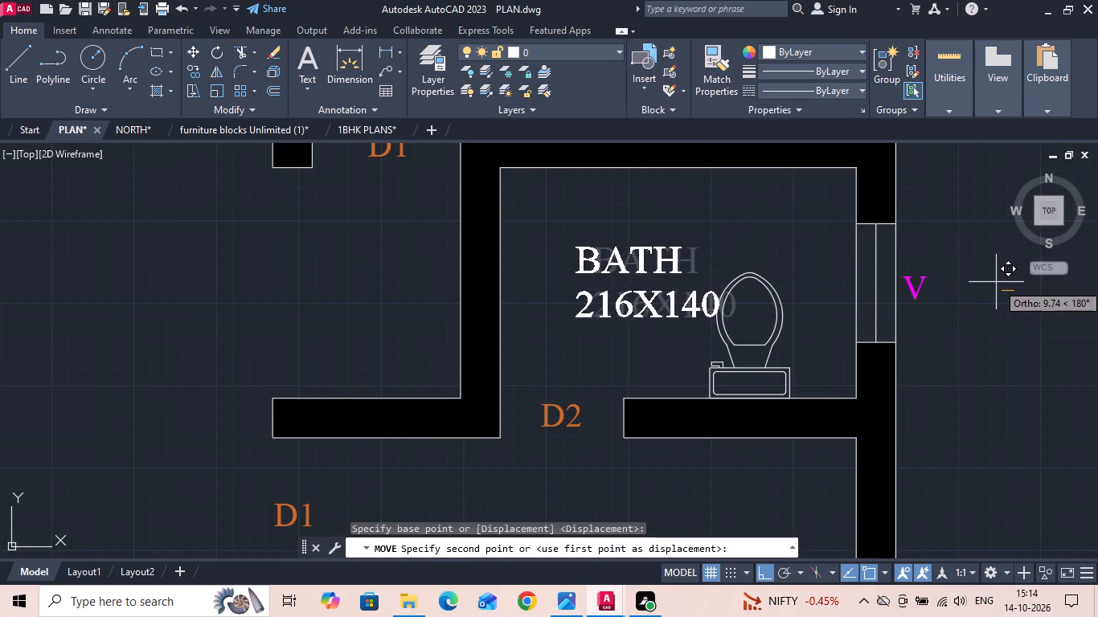
click(994, 279)
Shift the 216X140 bath's toilet slightly along its wall toward window V, clear of the room label.
click(792, 325)
click(777, 307)
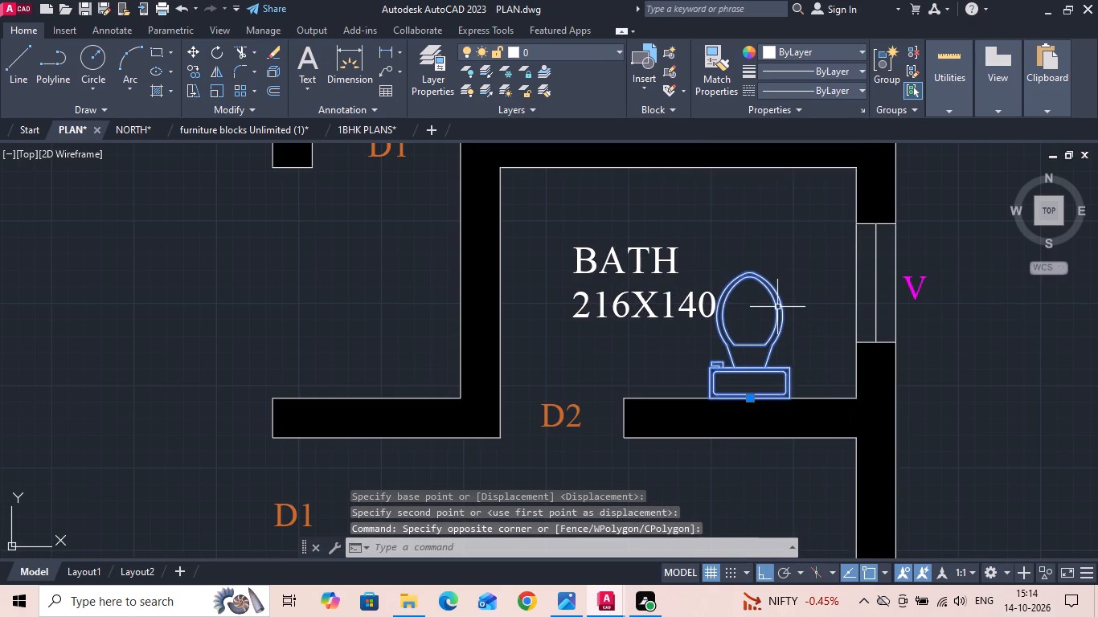
right_click(777, 307)
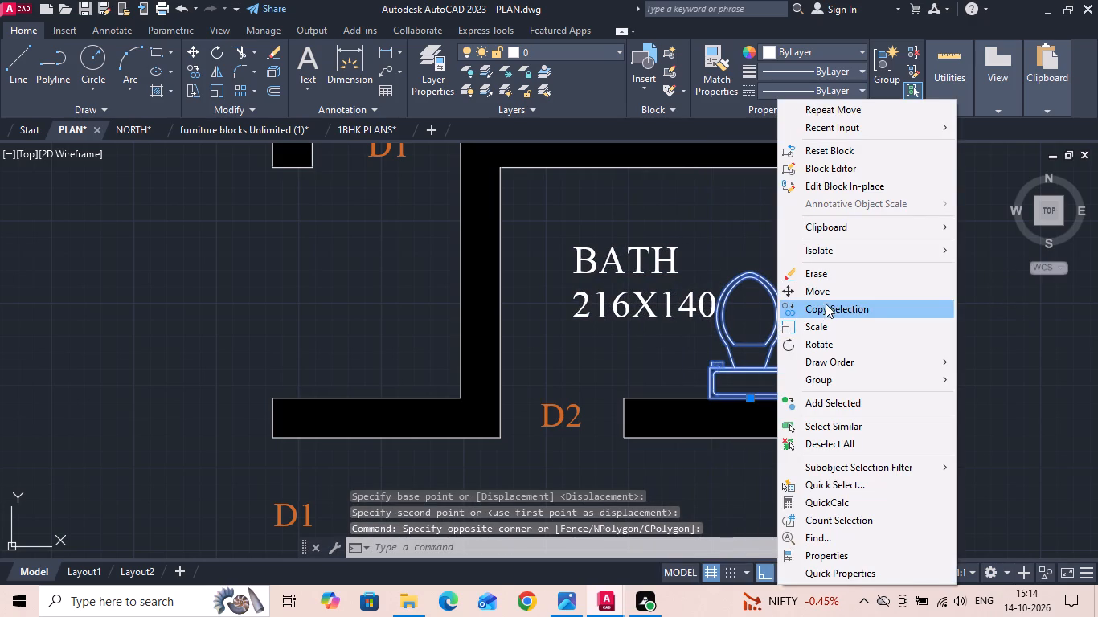
click(826, 295)
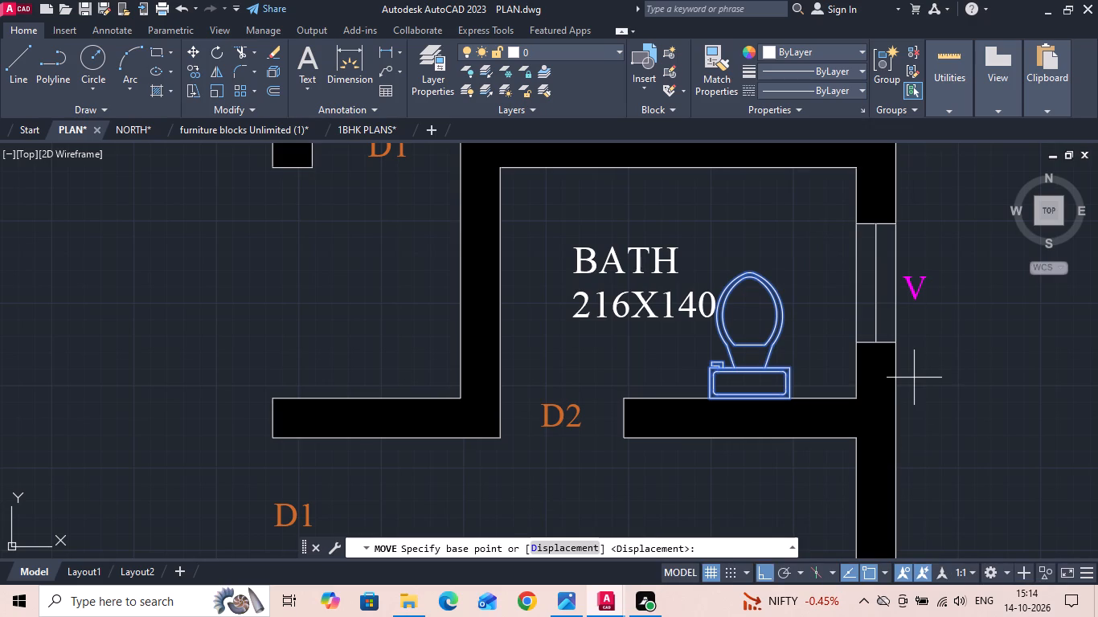
click(946, 424)
click(959, 423)
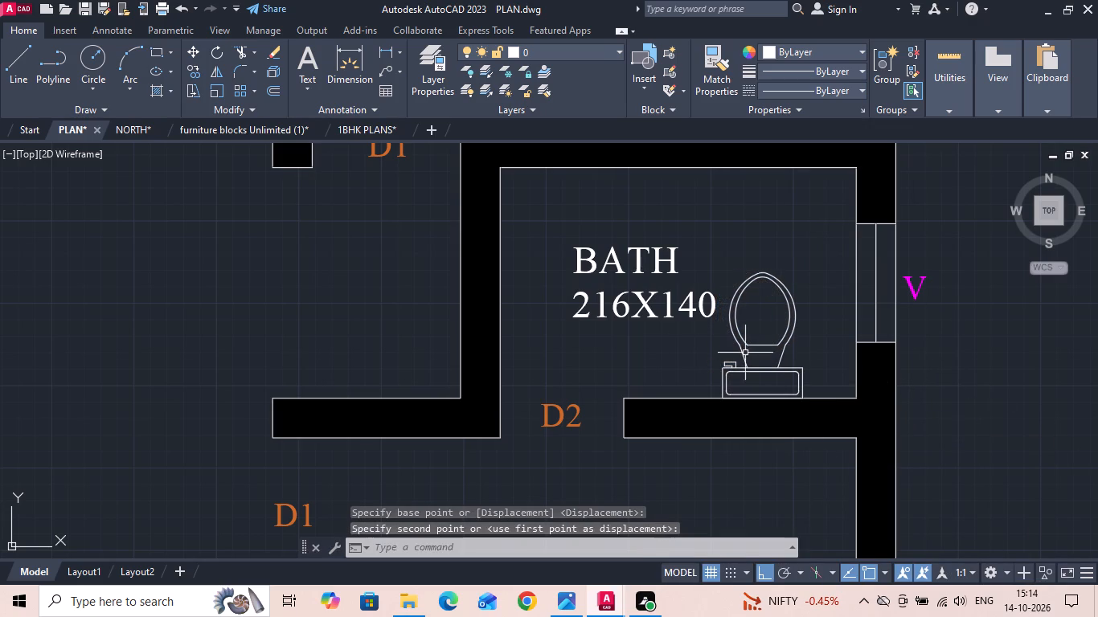
Nudge the BATH 216X140 label horizontally about 2.5 units back toward the toilet.
drag(642, 327, 636, 303)
click(624, 272)
right_click(621, 269)
click(640, 294)
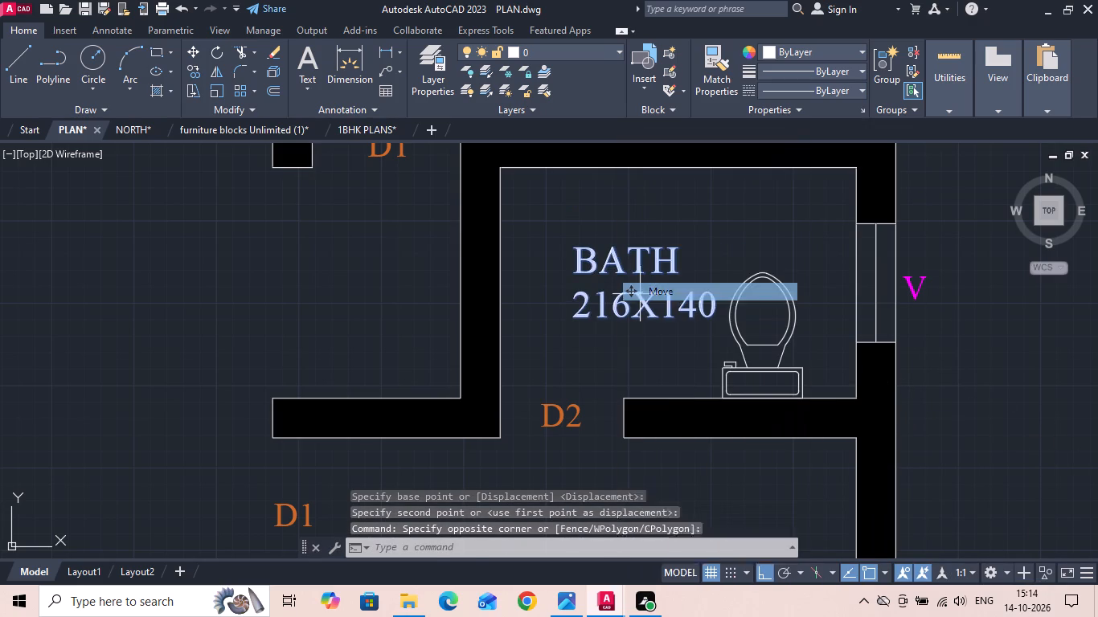
scroll(610, 369, up, 1)
click(613, 369)
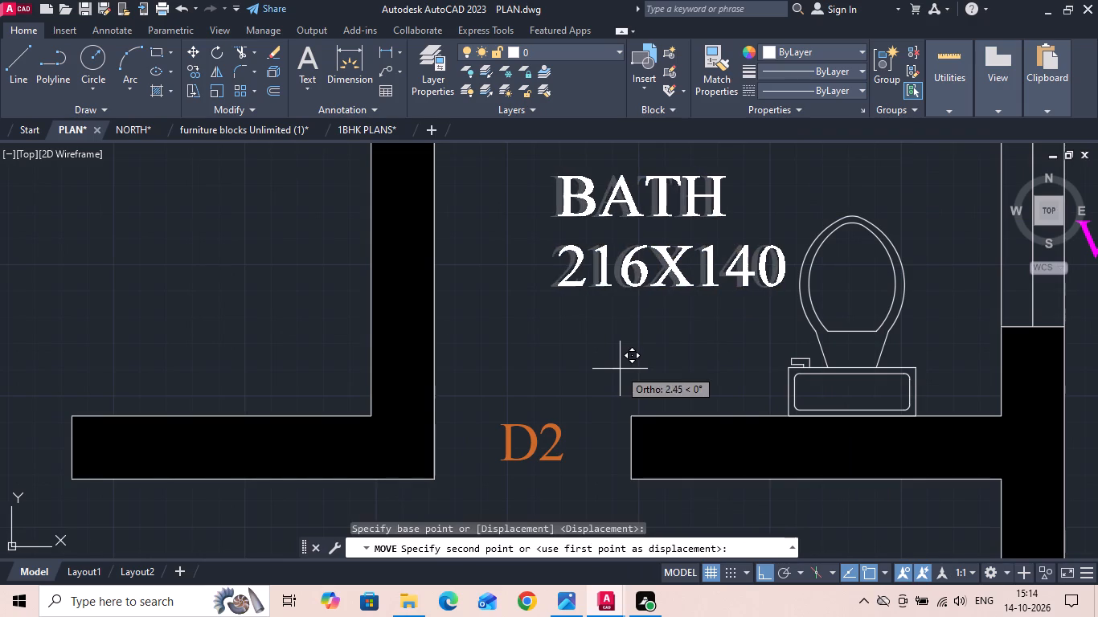
click(621, 369)
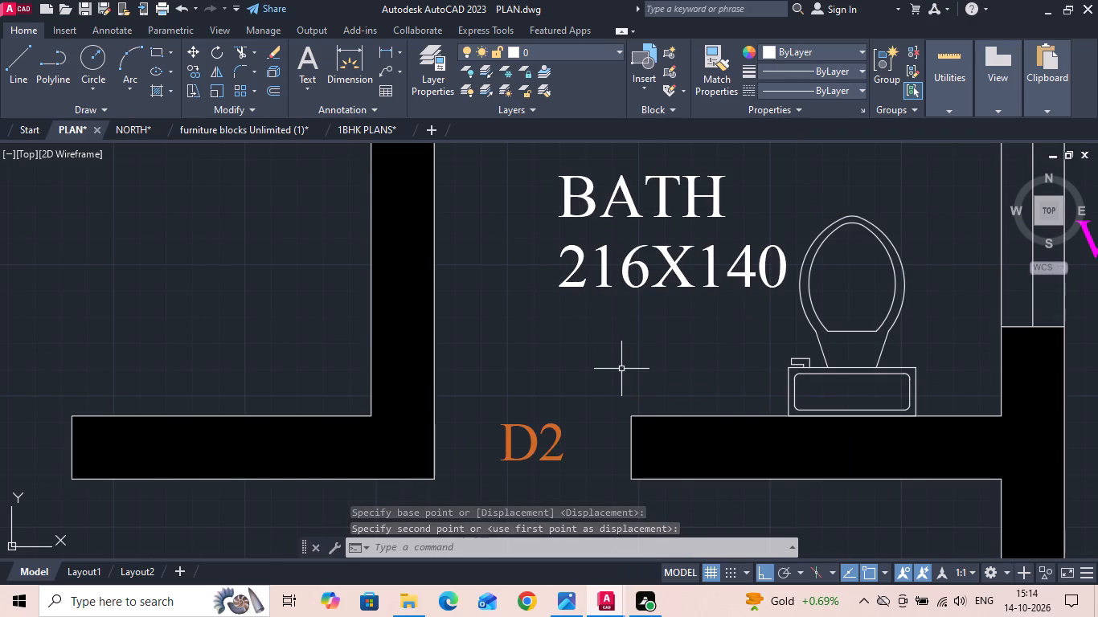
Erase the small coloured block above the BEDROOM 330X402 label.
scroll(673, 320, down, 1)
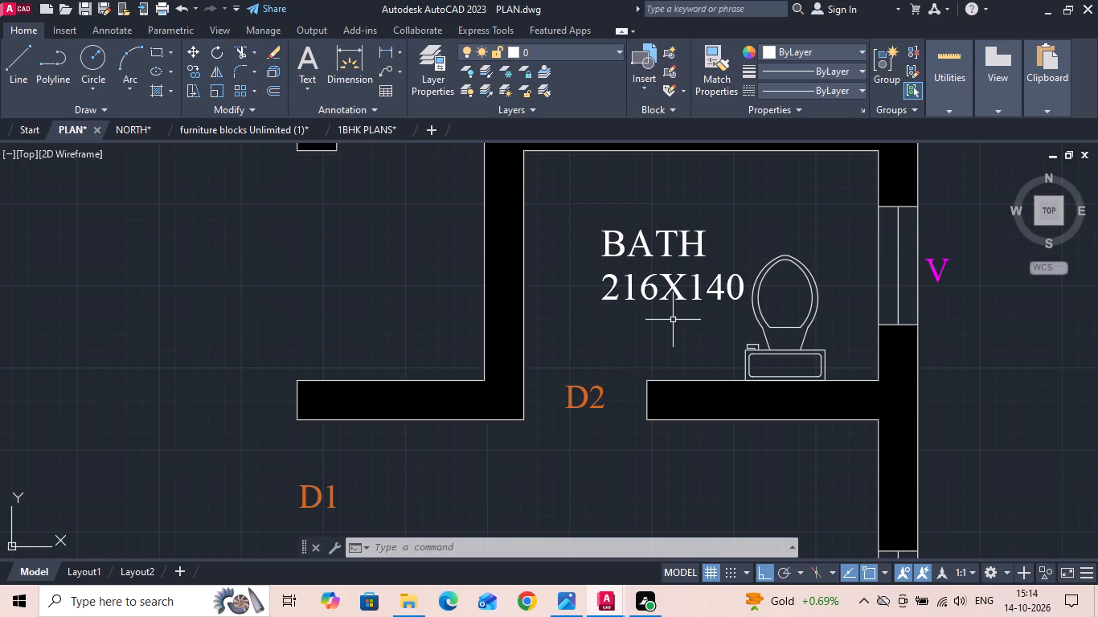
scroll(673, 320, down, 3)
middle_drag(657, 327, 740, 305)
scroll(740, 305, down, 2)
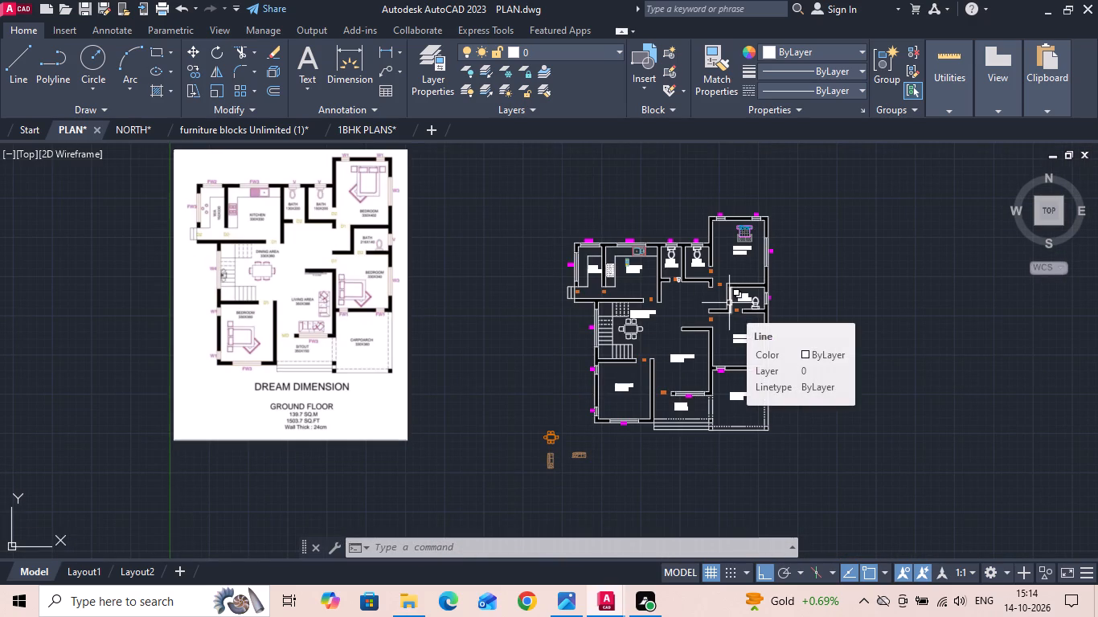
click(736, 234)
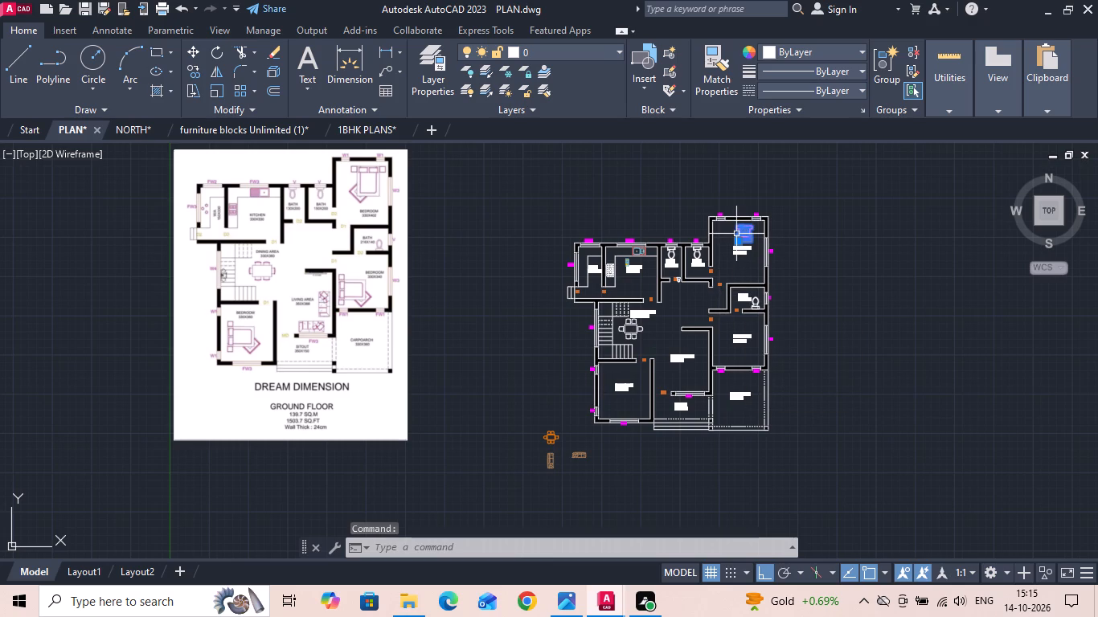
key(Delete)
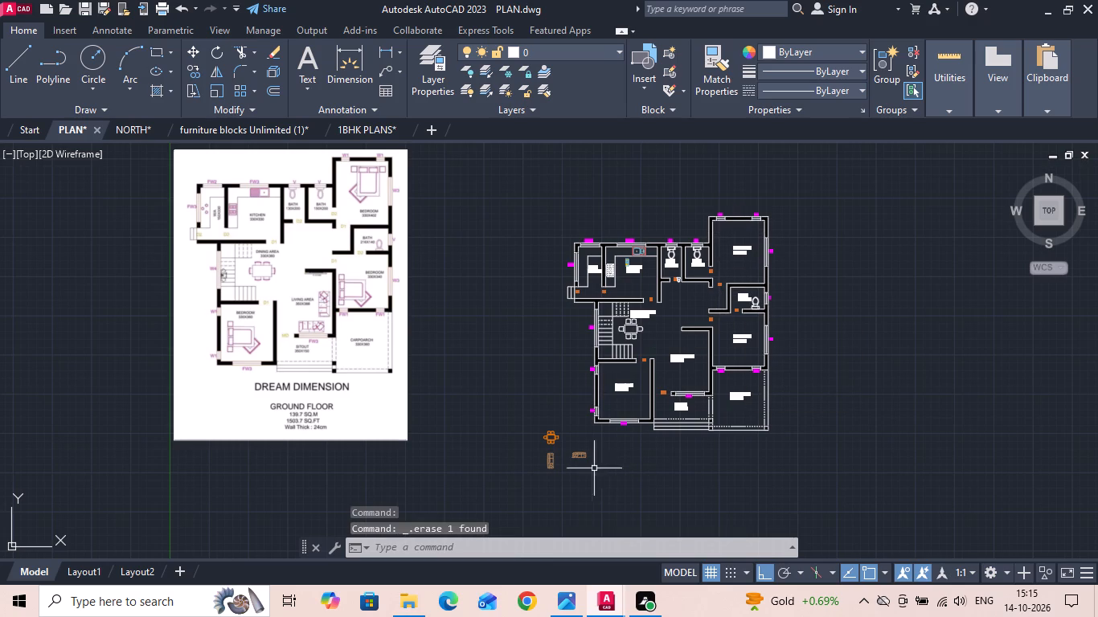
Move the vertical sofa from outside the plan into the living area just above window FW3, with ortho off.
scroll(571, 476, up, 4)
click(519, 436)
click(492, 390)
right_click(490, 388)
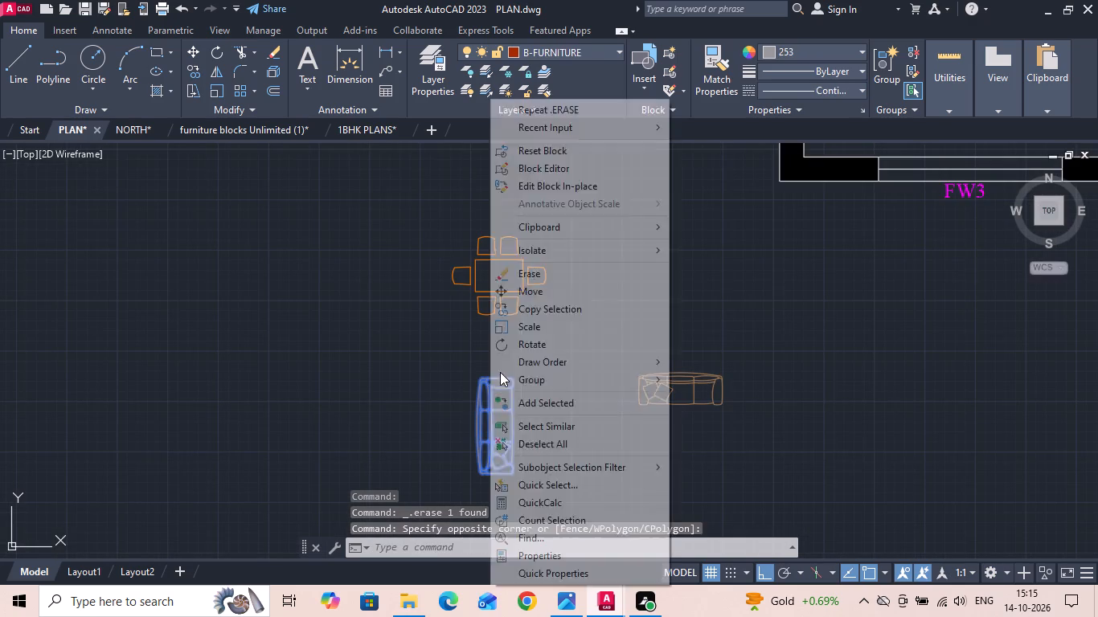
click(529, 292)
drag(510, 412, 510, 429)
scroll(481, 473, down, 3)
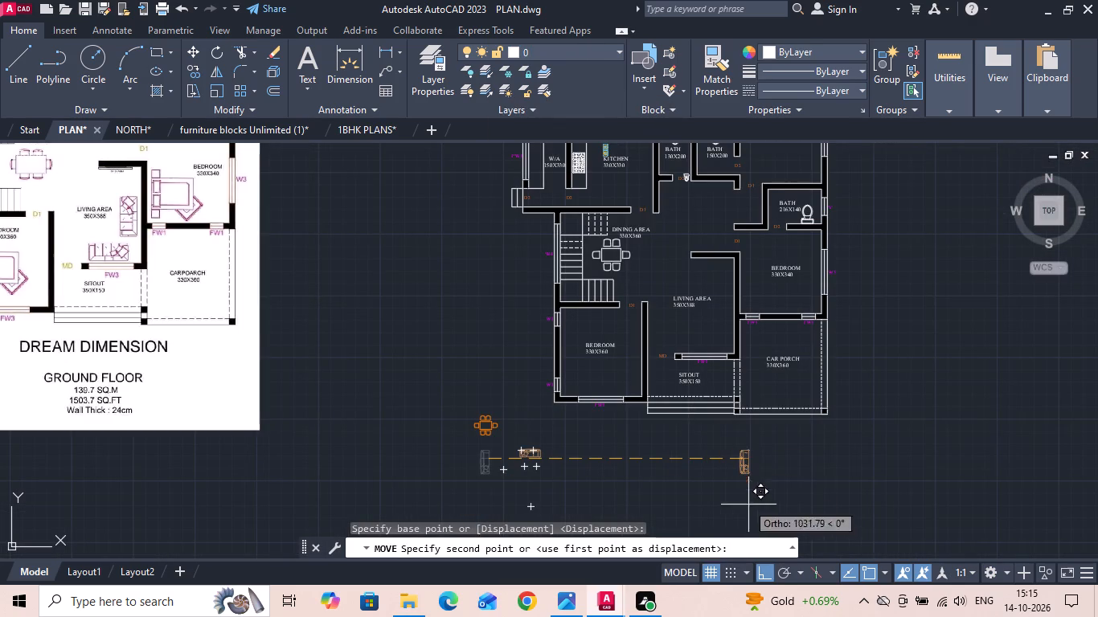
click(763, 570)
scroll(699, 328, up, 3)
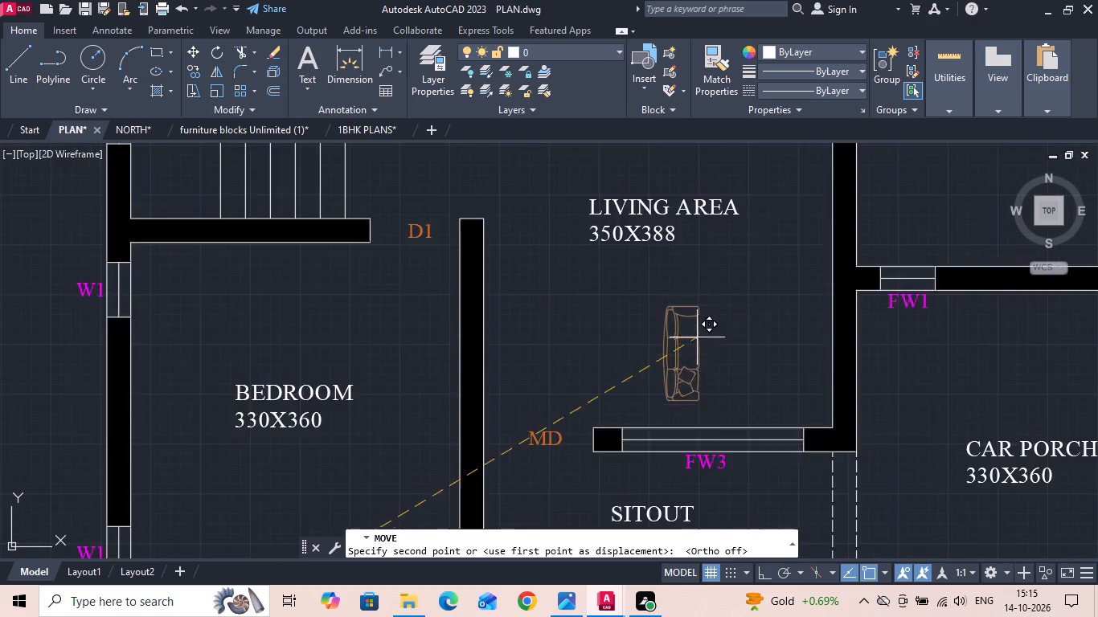
scroll(697, 351, up, 1)
click(705, 351)
Measure the length of the sofa above window FW3 in the reference image with a linear dimension, without keeping it.
scroll(780, 339, down, 2)
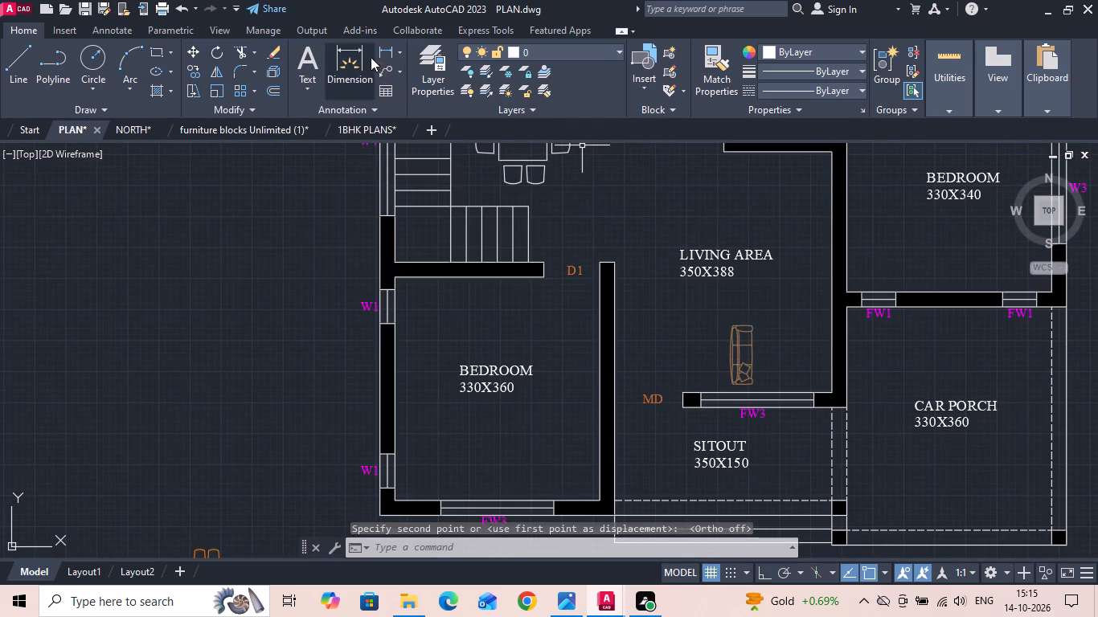
click(383, 47)
middle_drag(272, 364, 653, 322)
scroll(653, 322, down, 1)
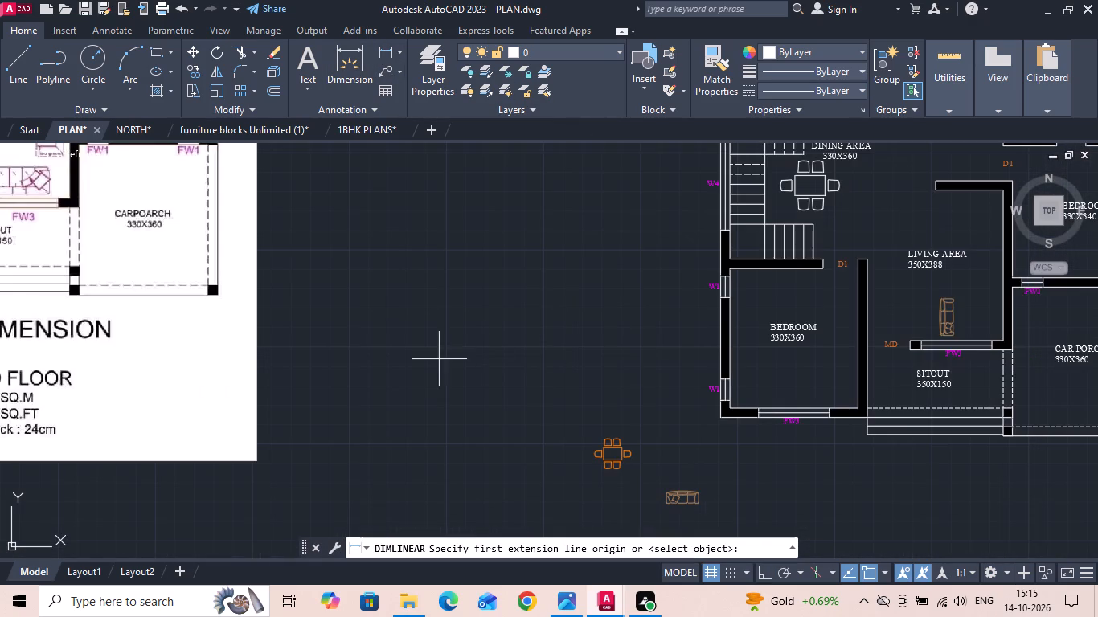
middle_drag(474, 362, 645, 381)
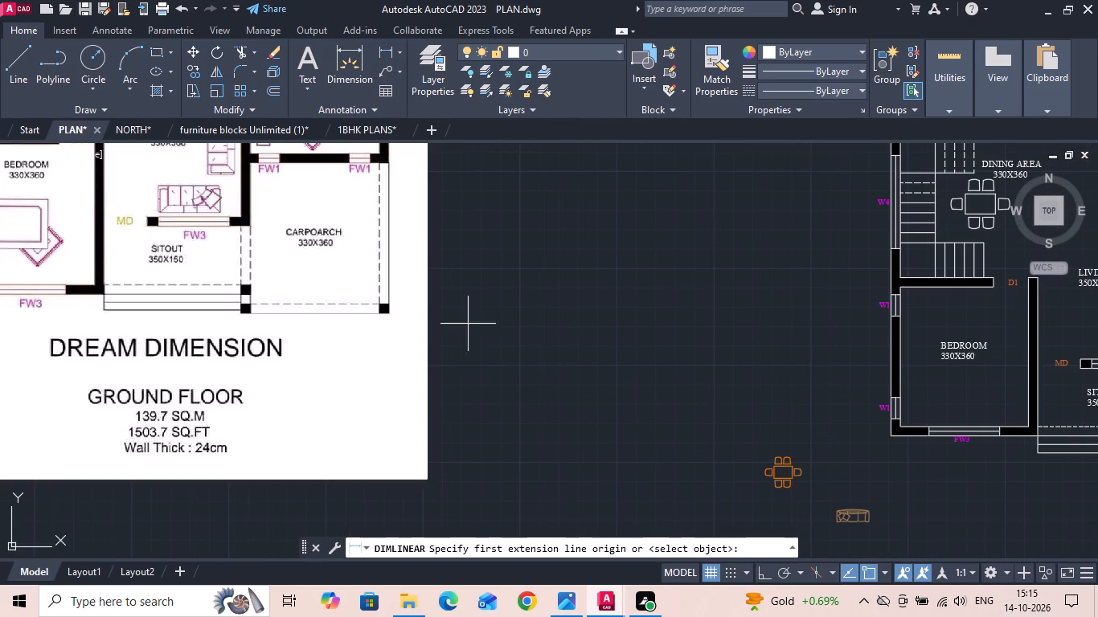
scroll(143, 190, up, 3)
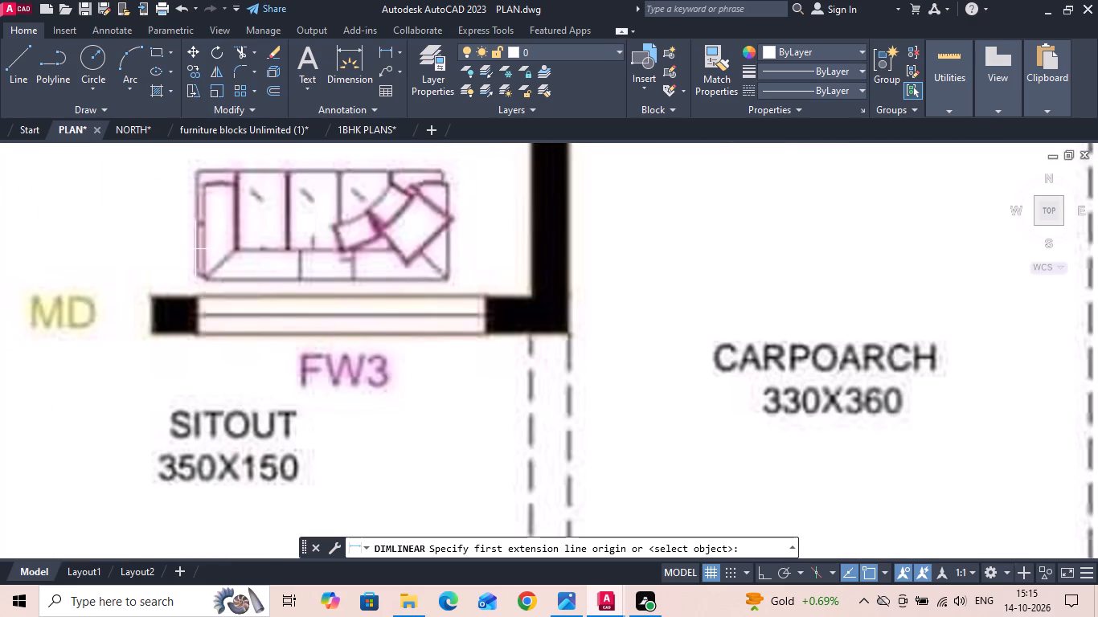
click(195, 249)
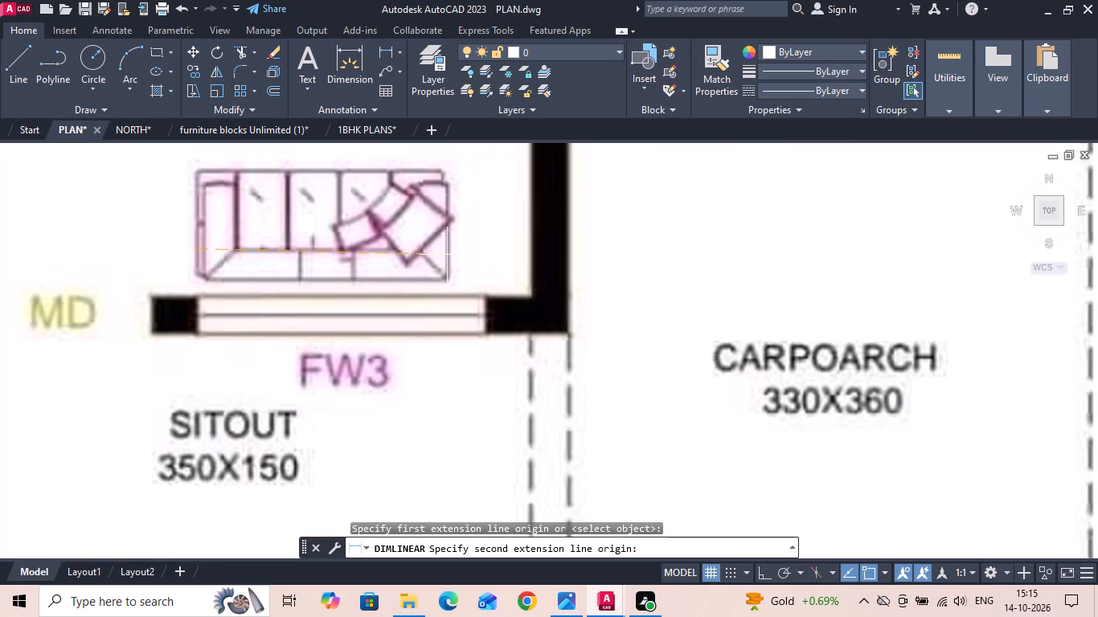
click(447, 255)
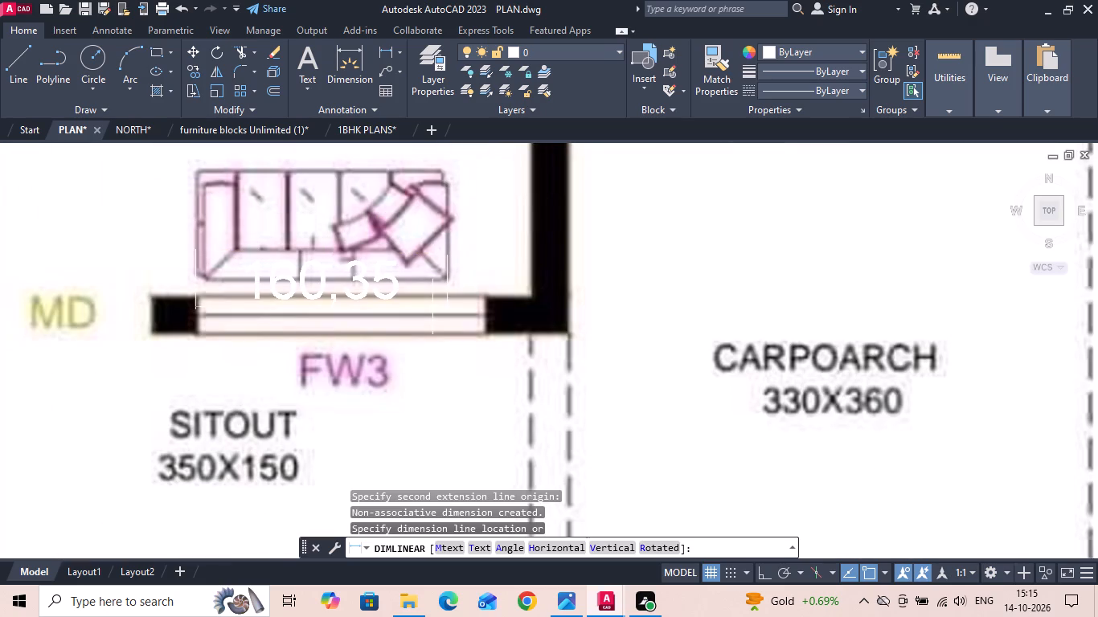
key(Escape)
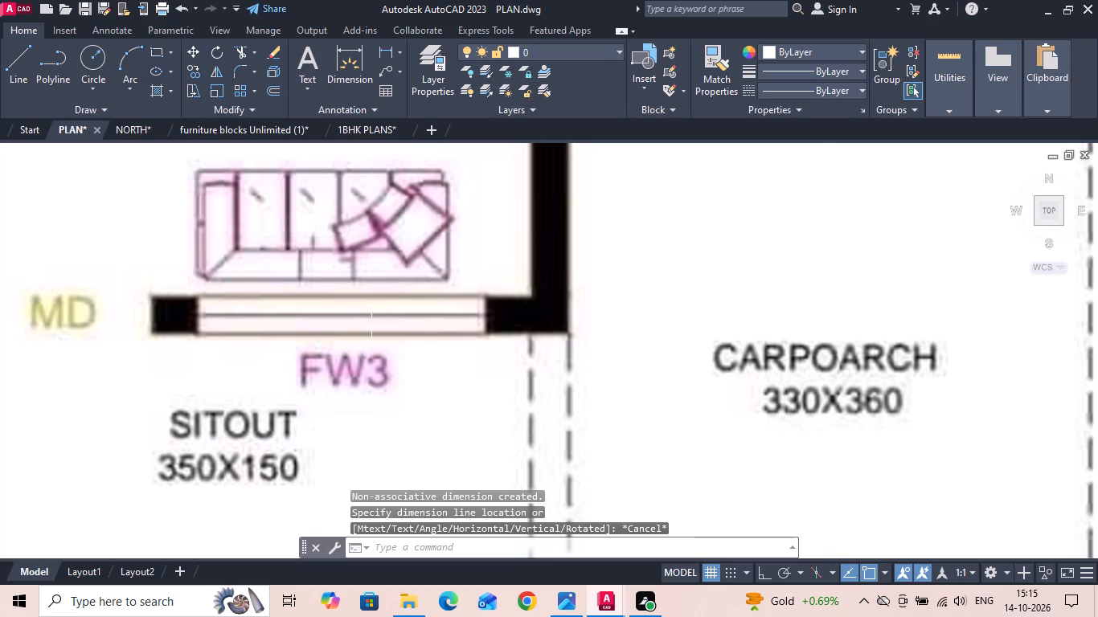
Turn ortho on and rotate the living area sofa 90° so its back faces window FW3.
scroll(310, 339, down, 5)
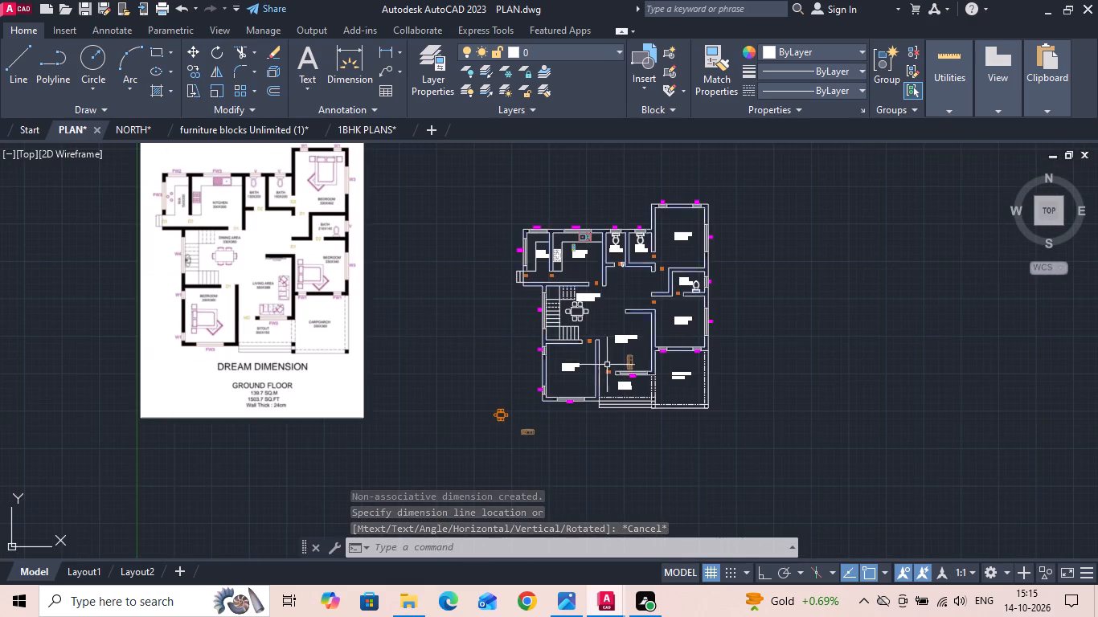
scroll(613, 368, up, 5)
drag(670, 317, 642, 296)
click(565, 251)
right_click(563, 250)
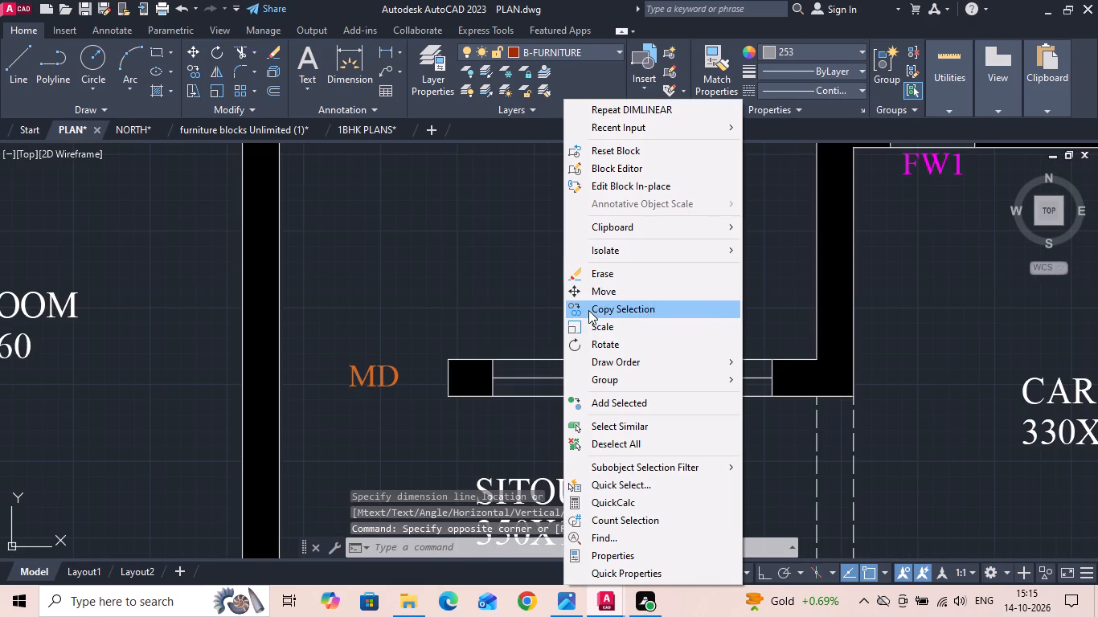
click(596, 341)
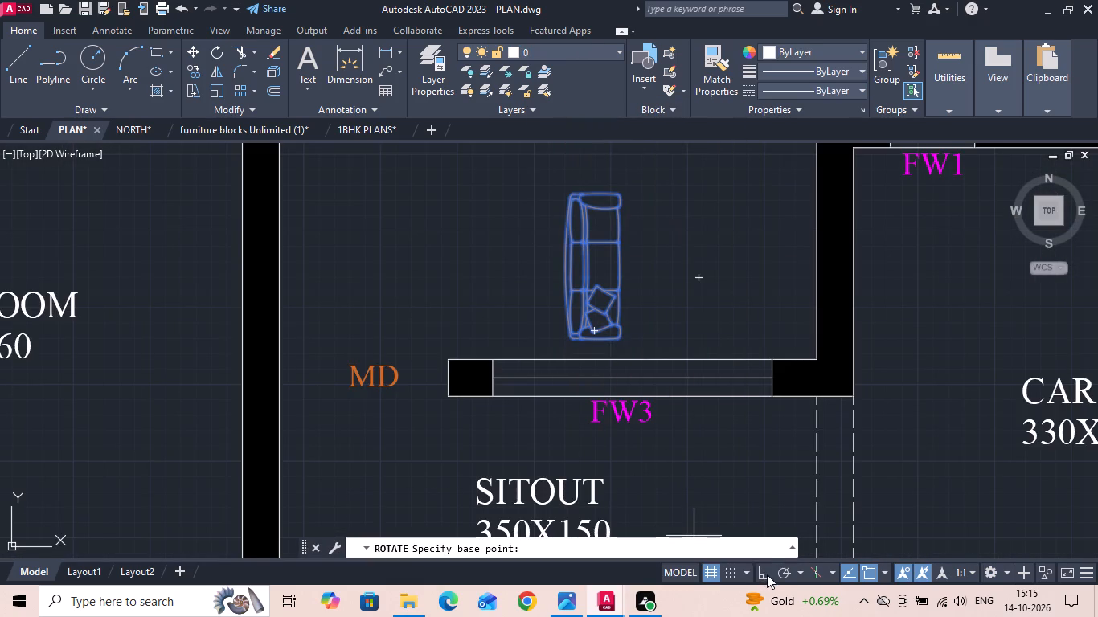
click(767, 574)
click(659, 282)
click(653, 251)
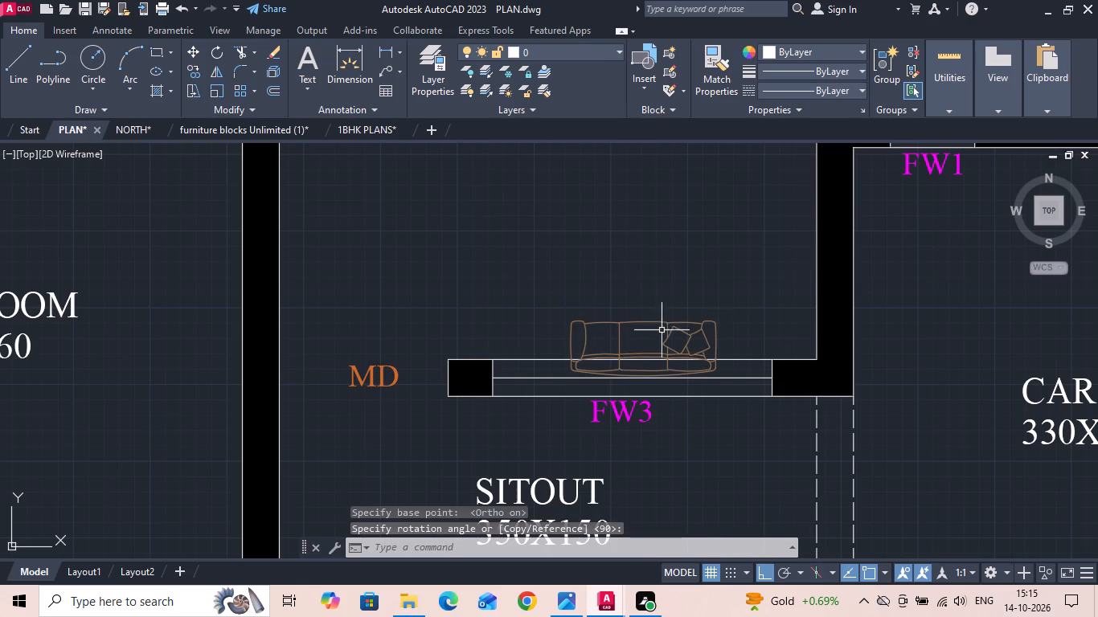
Move the living area sofa straight up about 31 units, clear of the window FW3 wall.
drag(652, 340, 642, 317)
click(626, 282)
right_click(625, 280)
click(646, 284)
drag(651, 297, 649, 257)
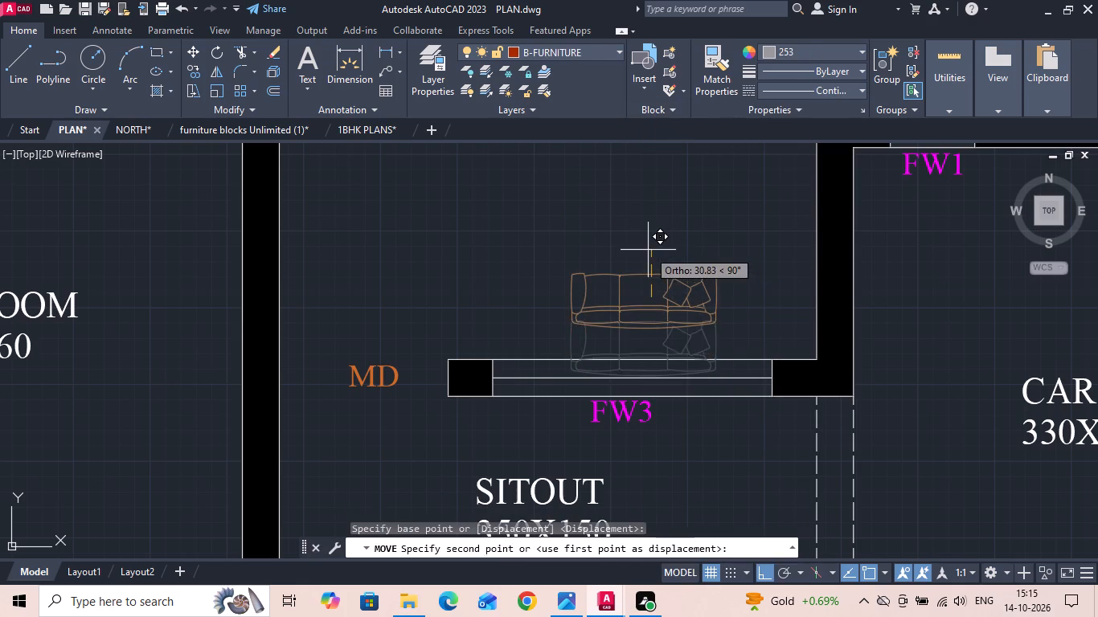
click(648, 250)
Scale up the living area sofa above window FW3 freehand, using its lower-left corner as the base point.
drag(657, 315, 644, 304)
click(621, 290)
right_click(620, 289)
click(654, 329)
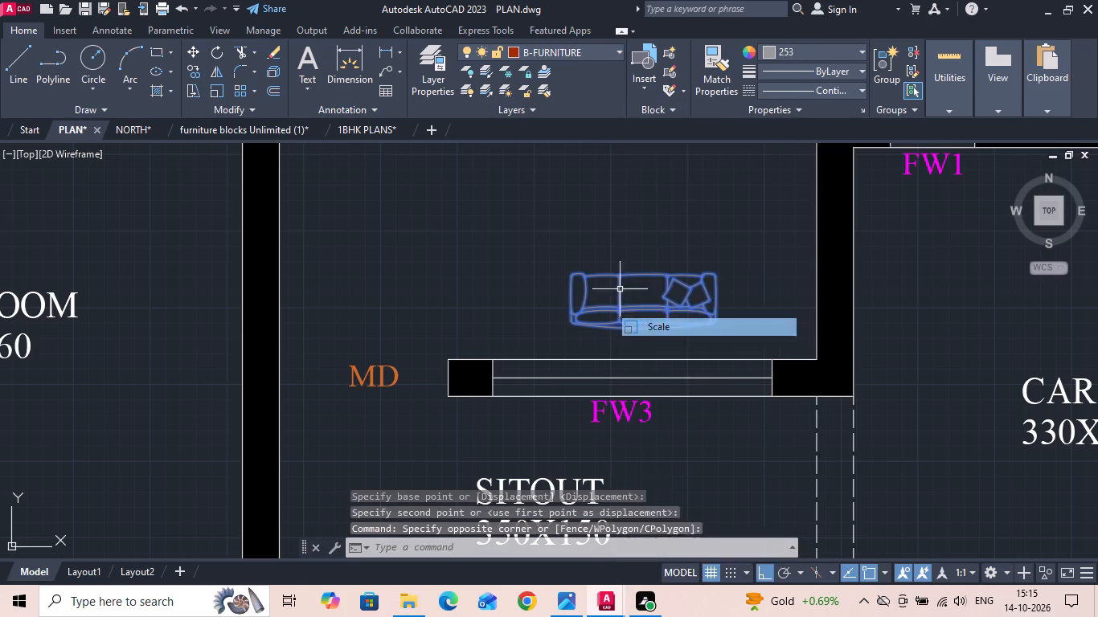
scroll(563, 310, up, 2)
click(582, 347)
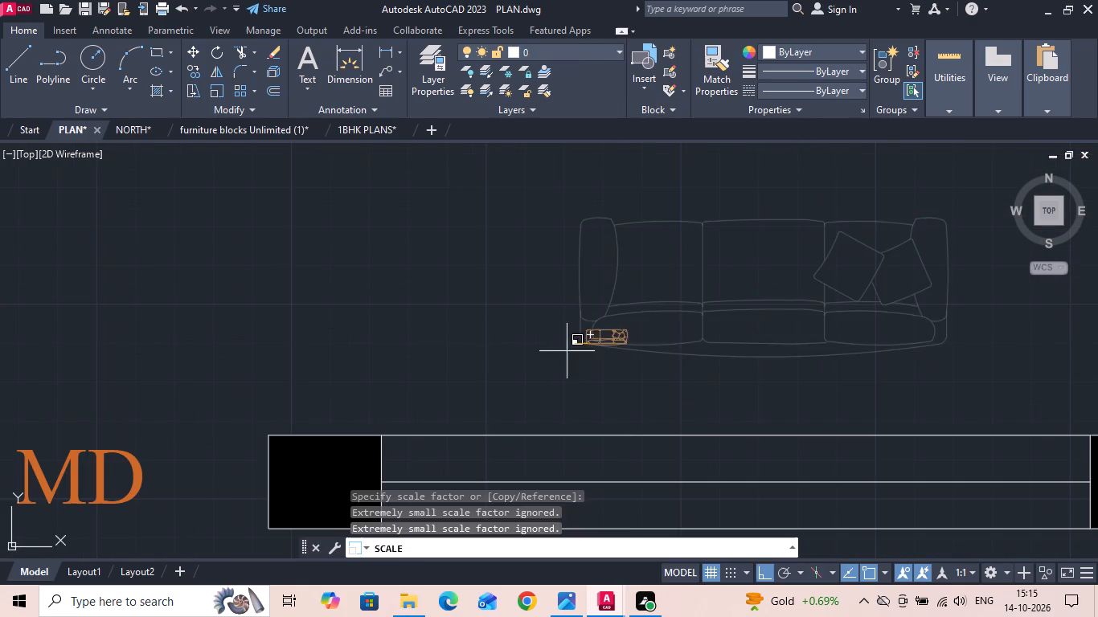
scroll(412, 378, down, 1)
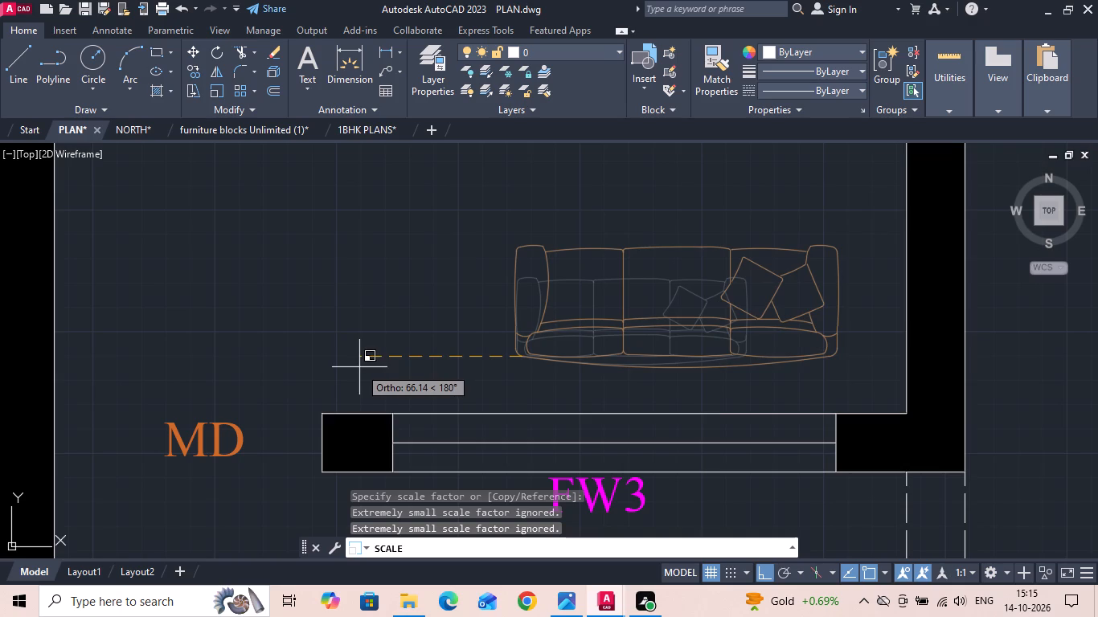
click(355, 366)
Move the enlarged sofa straight left about 41 units, towards the middle of window FW3.
drag(600, 370, 587, 350)
click(557, 318)
right_click(556, 317)
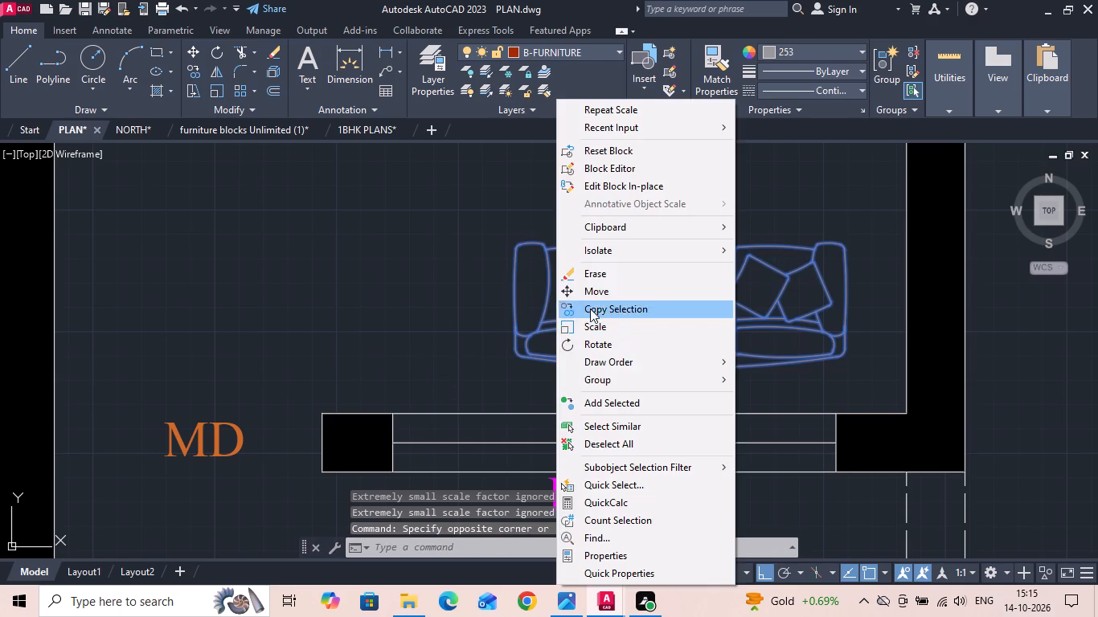
click(598, 293)
drag(692, 311, 652, 332)
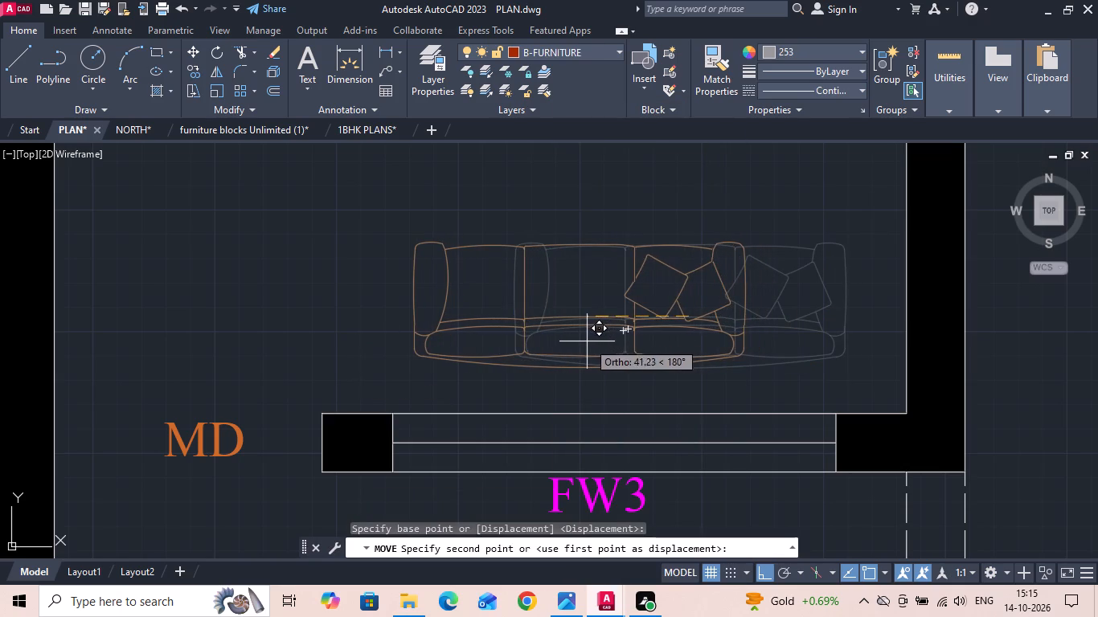
click(587, 341)
Scale the sofa above window FW3 up a little more freehand, from a base point inside its left half.
drag(568, 388, 561, 375)
click(535, 325)
right_click(533, 323)
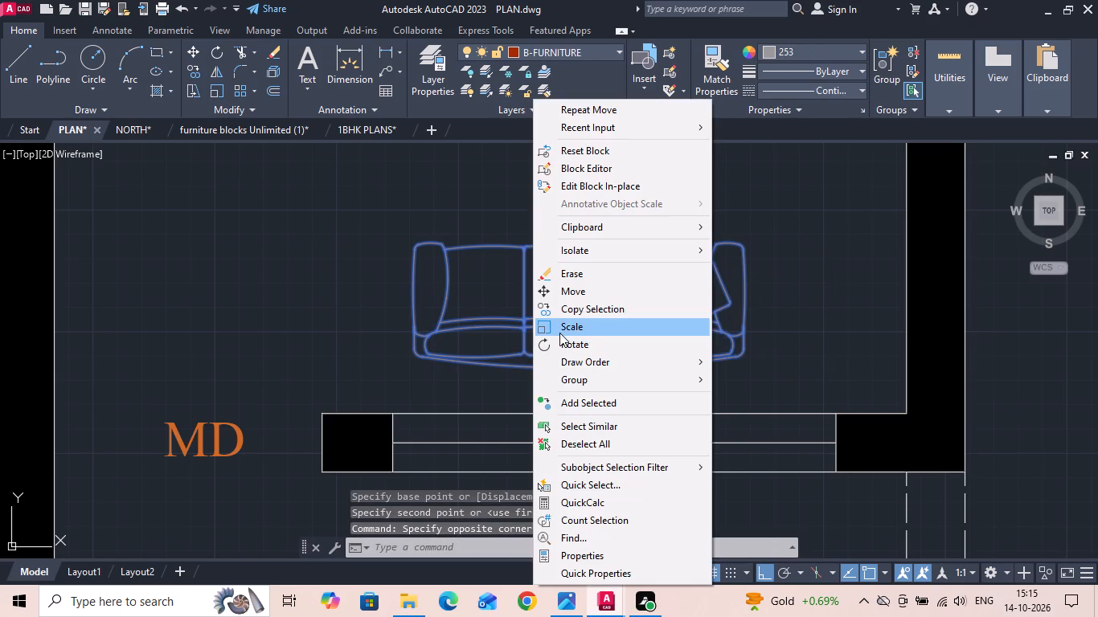
click(559, 333)
click(510, 340)
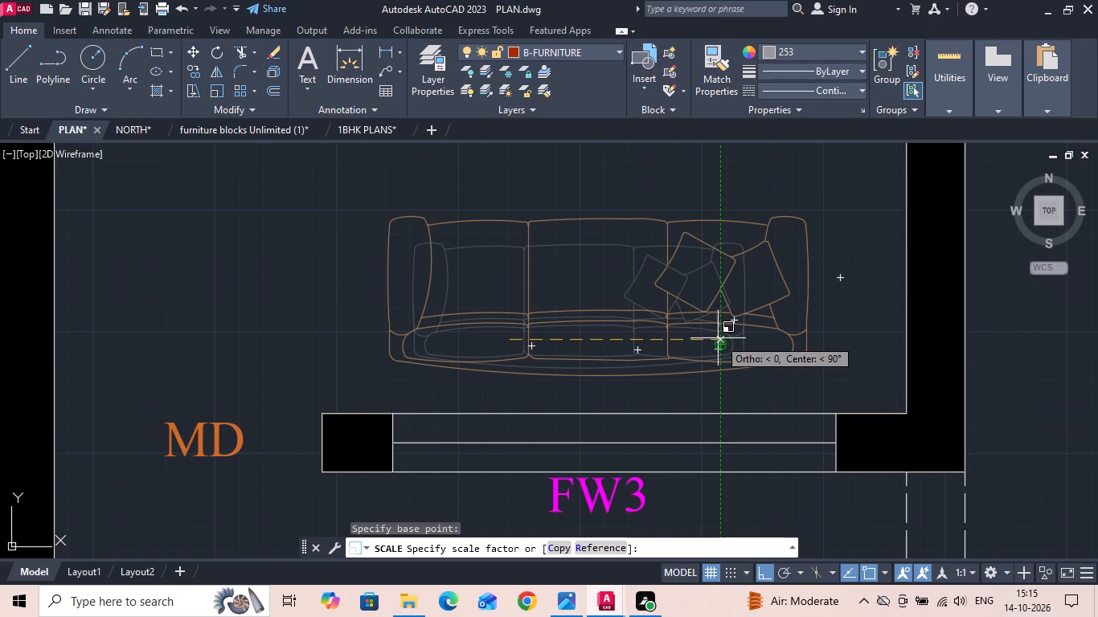
click(707, 330)
Move the sofa straight down until the middle of its back touches the inner face of the FW3 wall.
drag(708, 378, 696, 360)
click(677, 337)
right_click(677, 337)
click(708, 293)
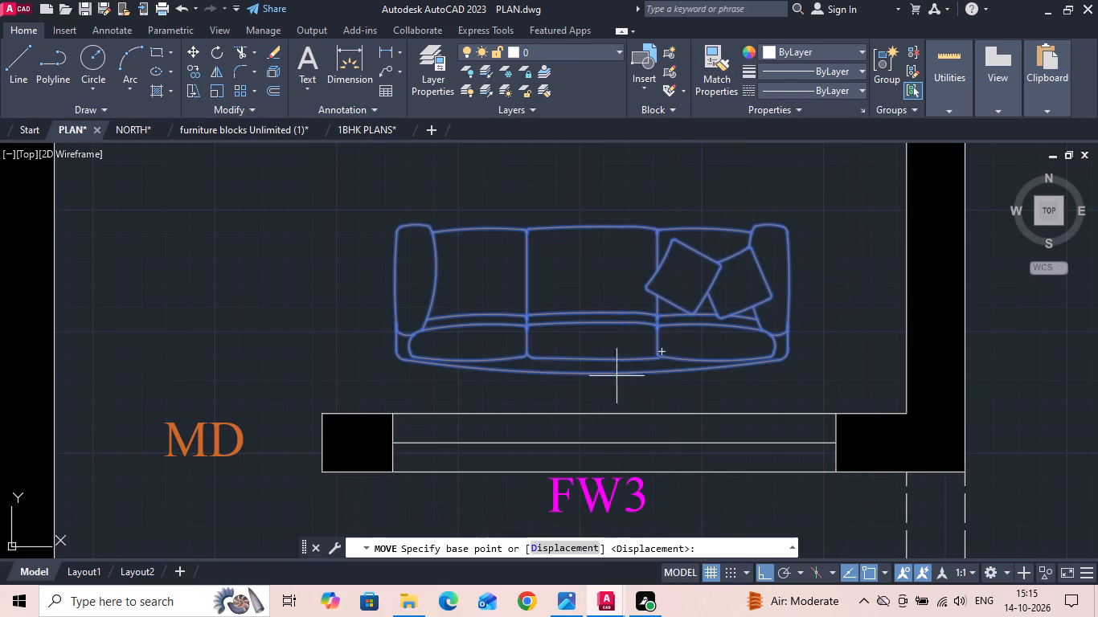
click(598, 373)
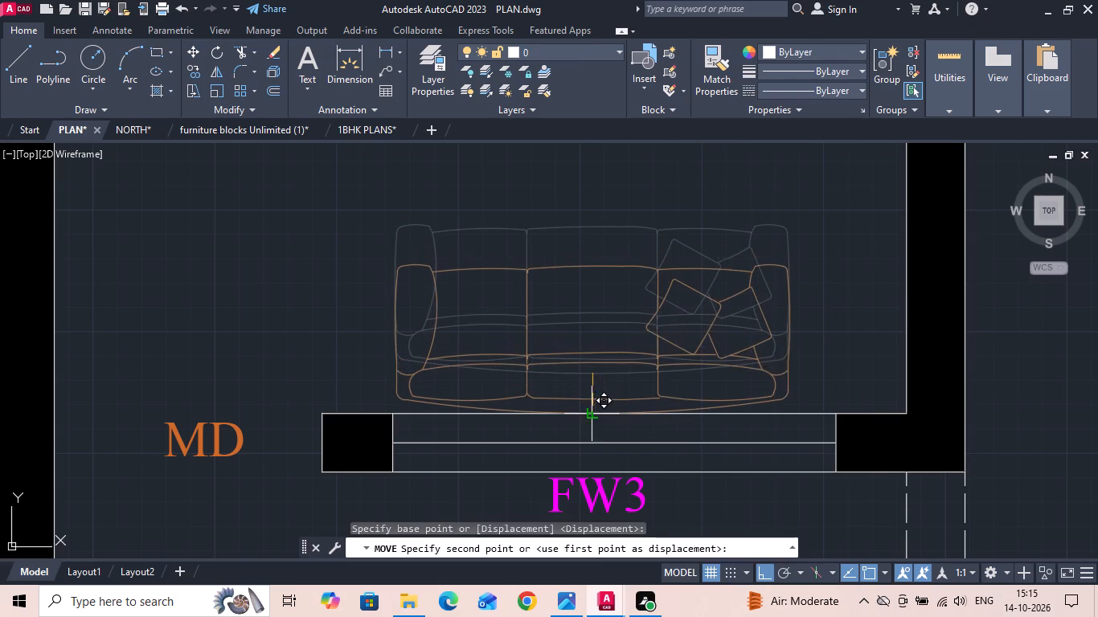
click(590, 410)
Nudge the sofa left about 2 units along the FW3 wall.
drag(744, 370, 678, 345)
click(637, 325)
right_click(637, 324)
click(680, 294)
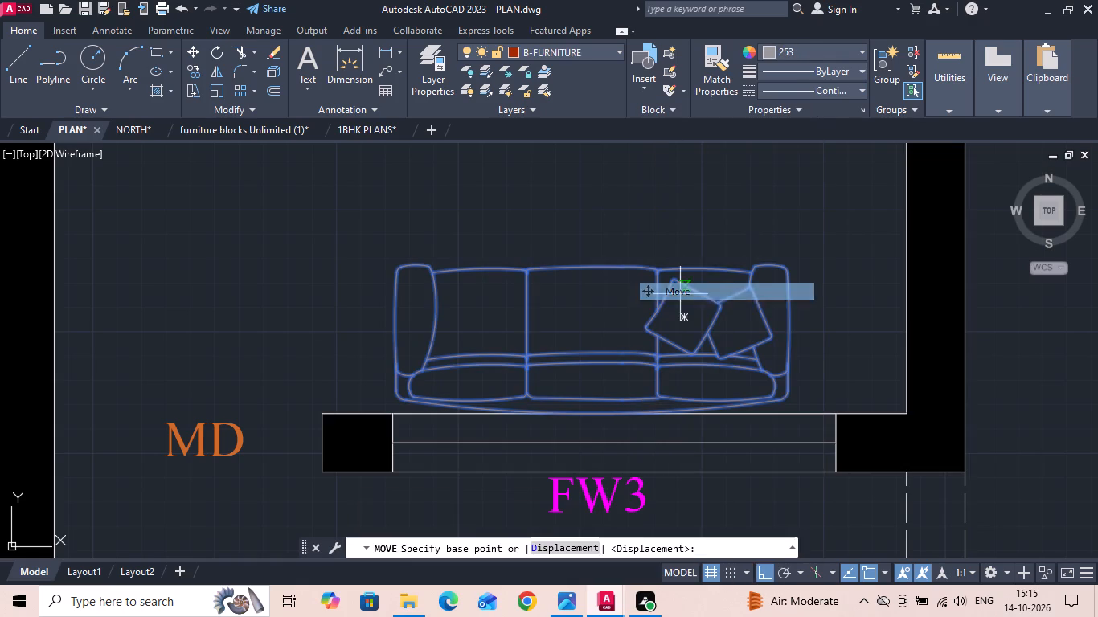
click(726, 231)
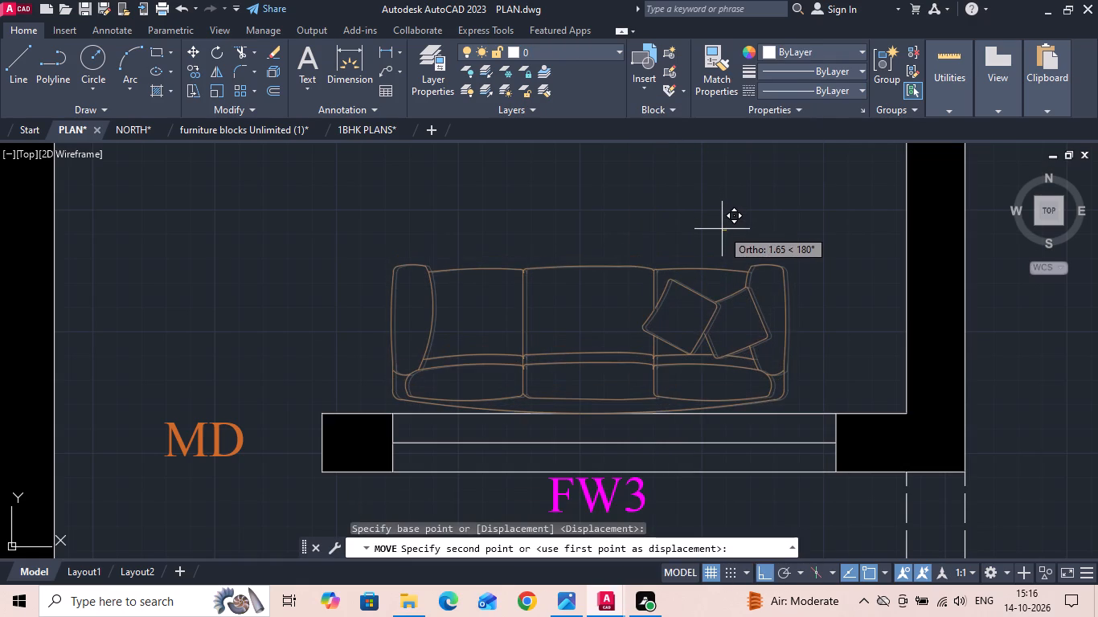
click(722, 229)
Move the sofa slightly up from the FW3 wall, leaving a small gap behind its back.
drag(823, 346, 780, 344)
click(715, 341)
right_click(714, 340)
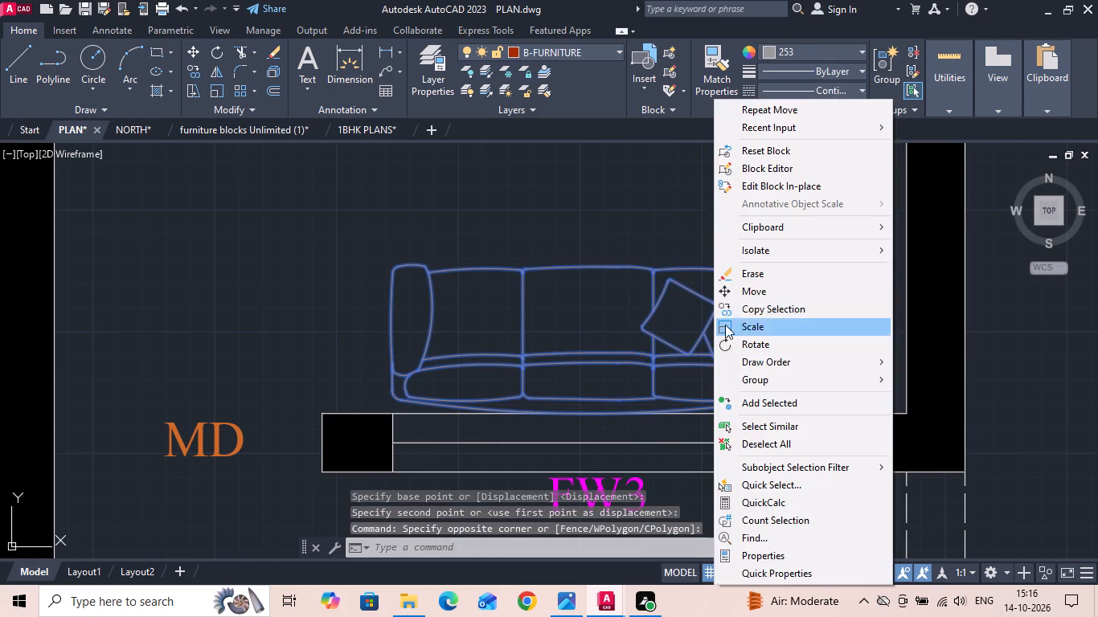
click(749, 288)
scroll(596, 422, up, 1)
click(580, 413)
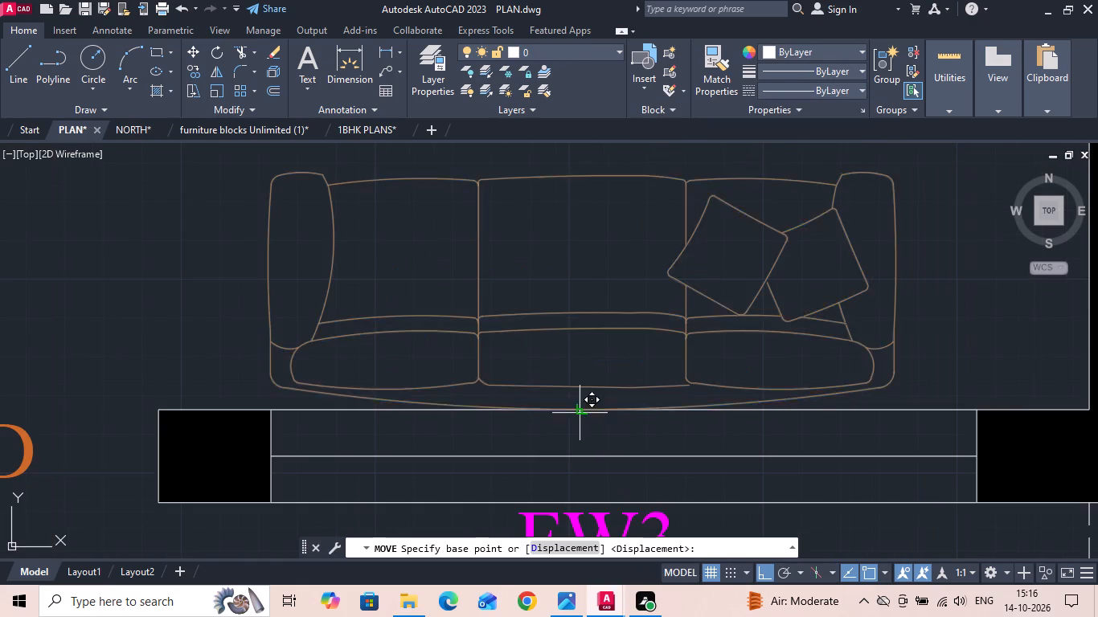
click(585, 395)
scroll(736, 371, down, 1)
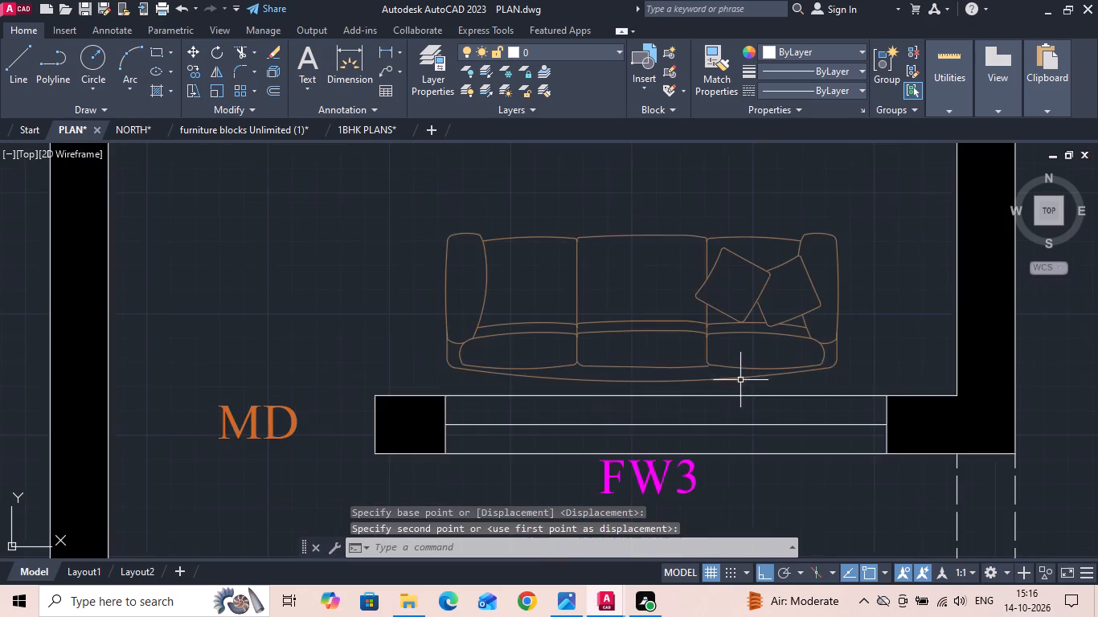
Copy the sofa above window FW3 straight up about 89 units in the living area.
scroll(735, 420, down, 5)
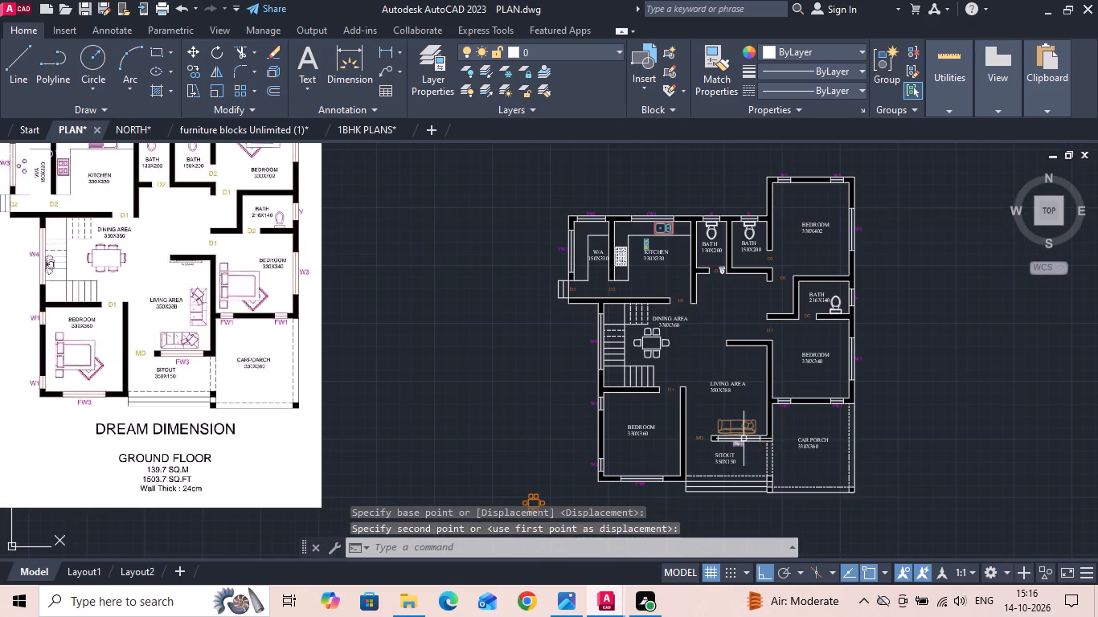
scroll(743, 438, up, 3)
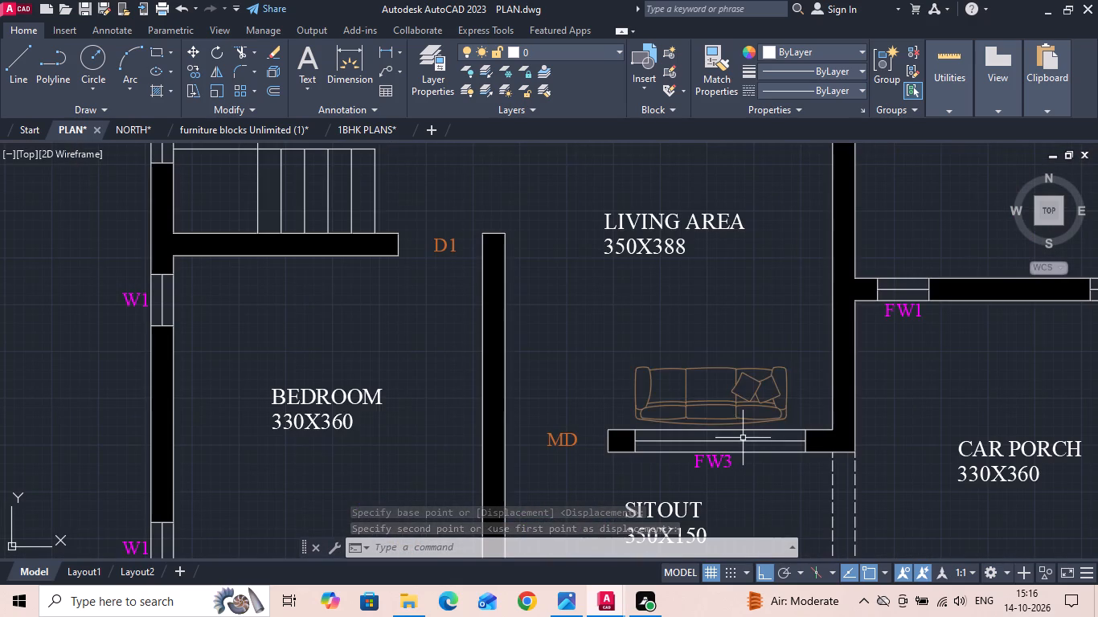
drag(796, 374, 741, 378)
click(692, 378)
right_click(692, 378)
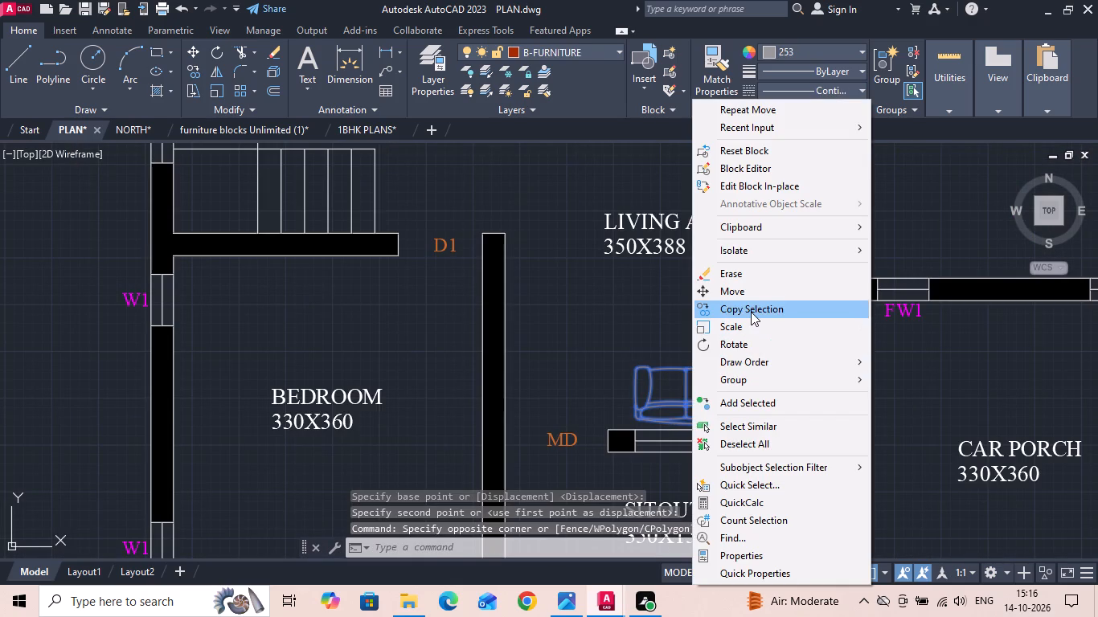
click(751, 312)
drag(751, 399, 748, 380)
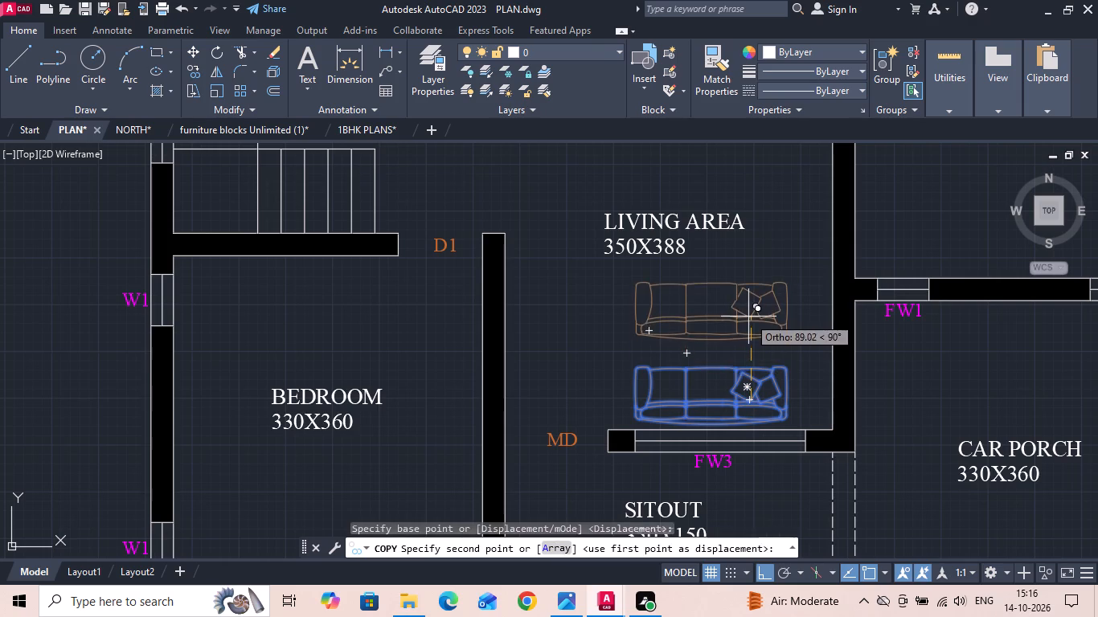
click(748, 314)
key(Escape)
Rotate the copied sofa 90° so its back faces the living area's right-hand wall.
drag(806, 310, 760, 314)
click(751, 314)
right_click(751, 314)
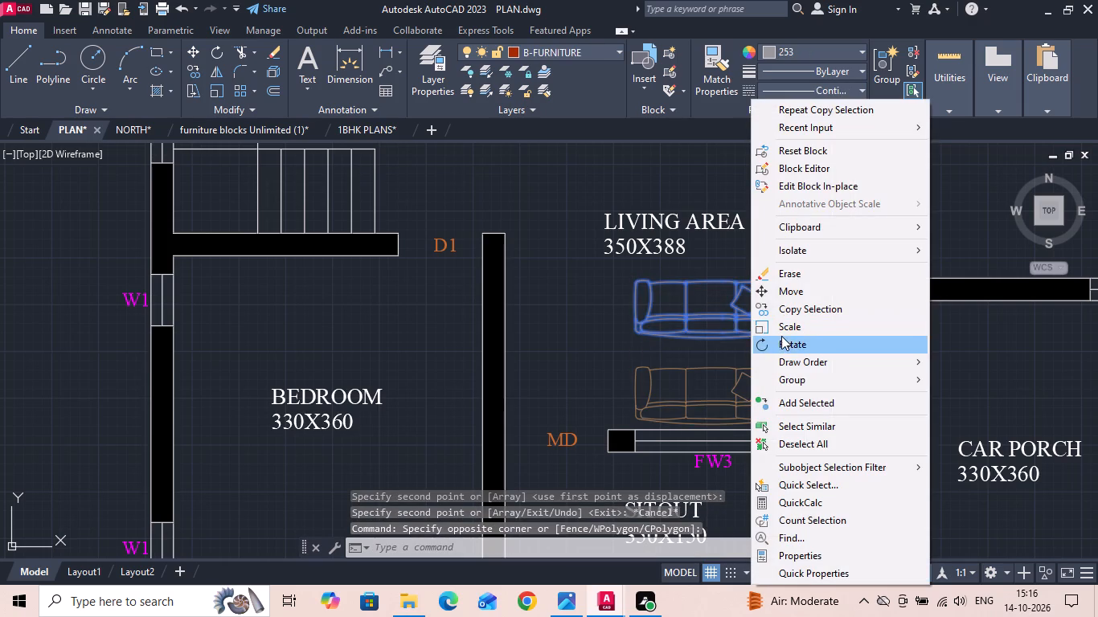
click(782, 340)
click(780, 314)
click(774, 239)
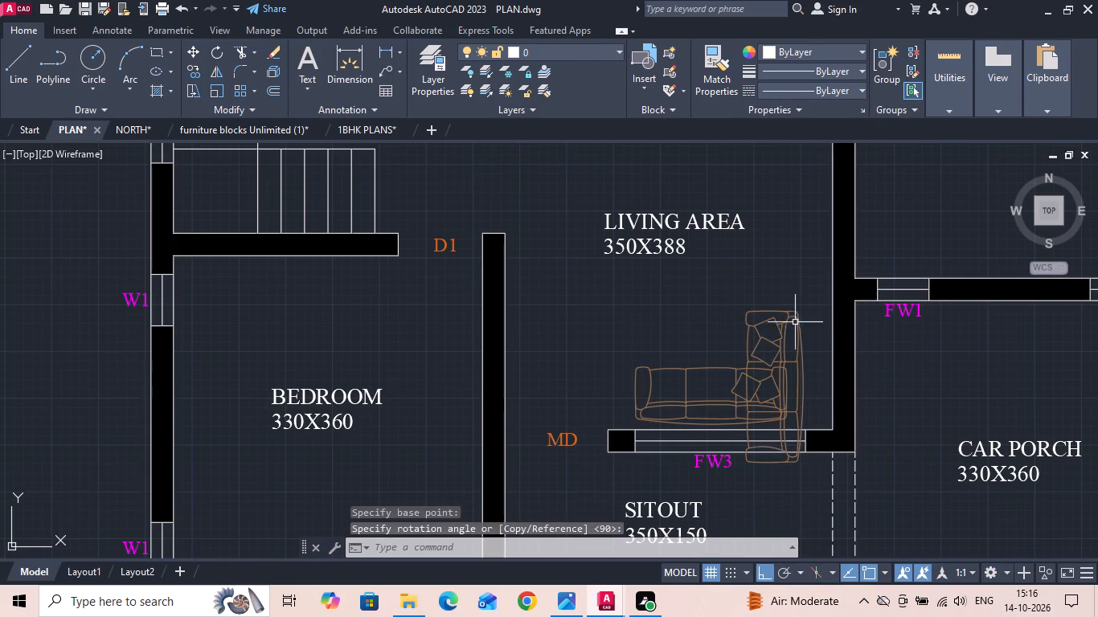
Move the rotated sofa up along the living area's right-hand wall, clear of the sofa above window FW3.
click(795, 322)
right_click(776, 323)
click(826, 290)
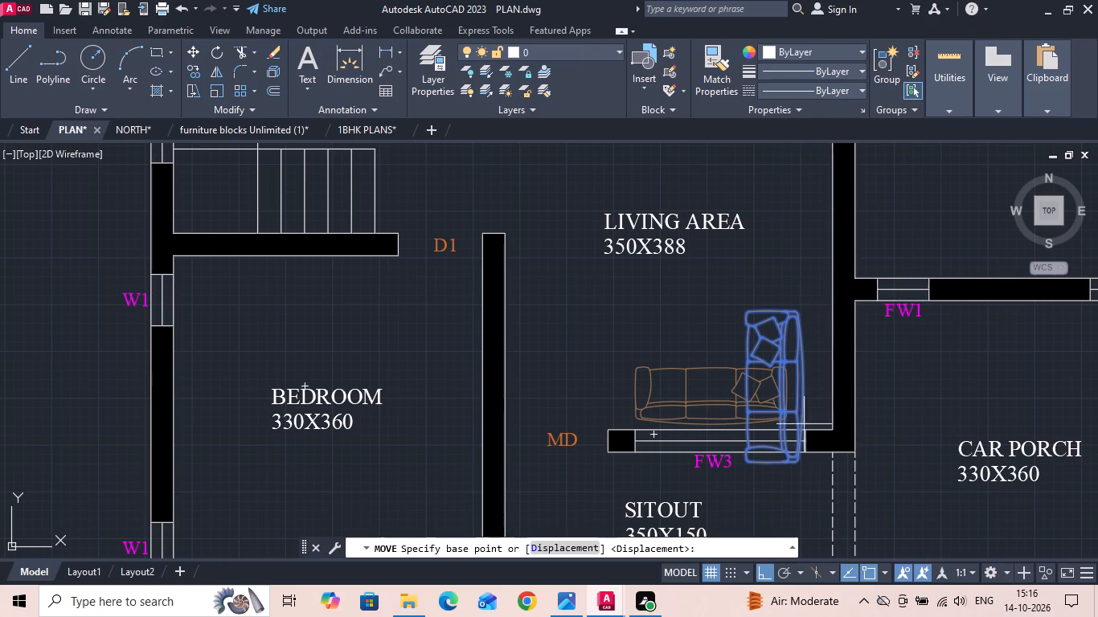
click(791, 487)
scroll(803, 378, up, 2)
click(804, 375)
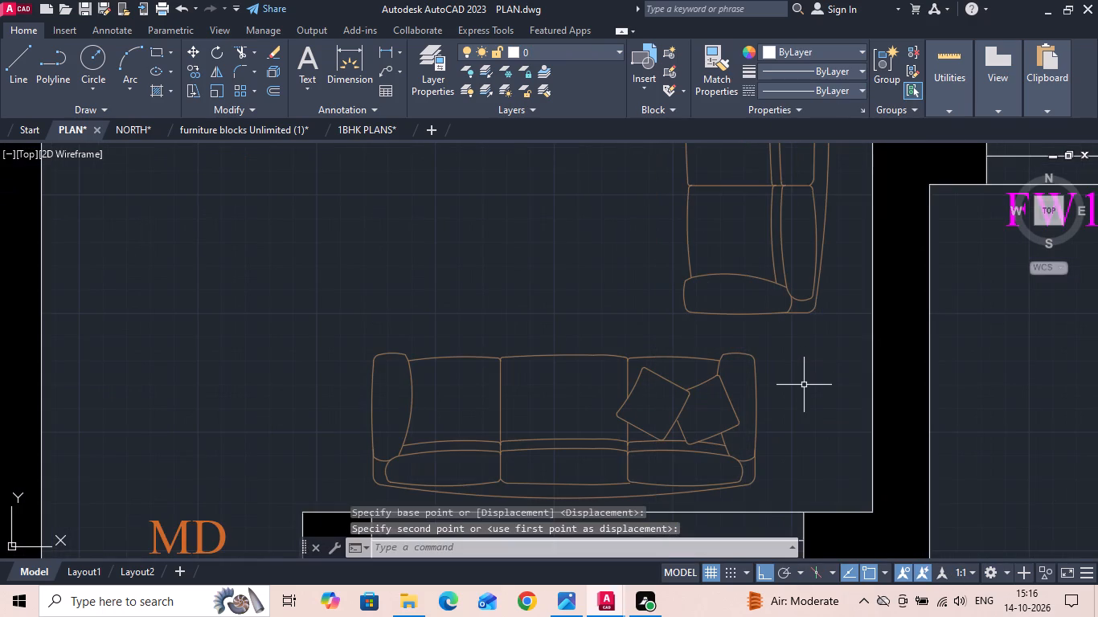
Move the vertical sofa right about 11 units, close to the living area's right-hand wall.
scroll(825, 404, down, 5)
scroll(860, 364, up, 3)
middle_drag(808, 396, 810, 401)
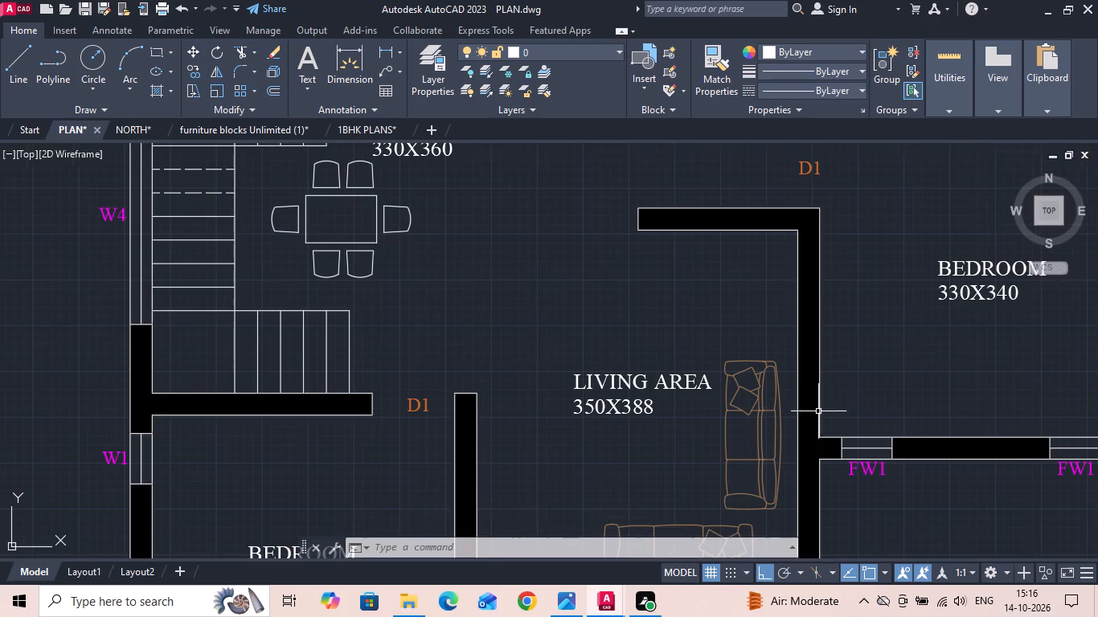
middle_drag(810, 401, 780, 302)
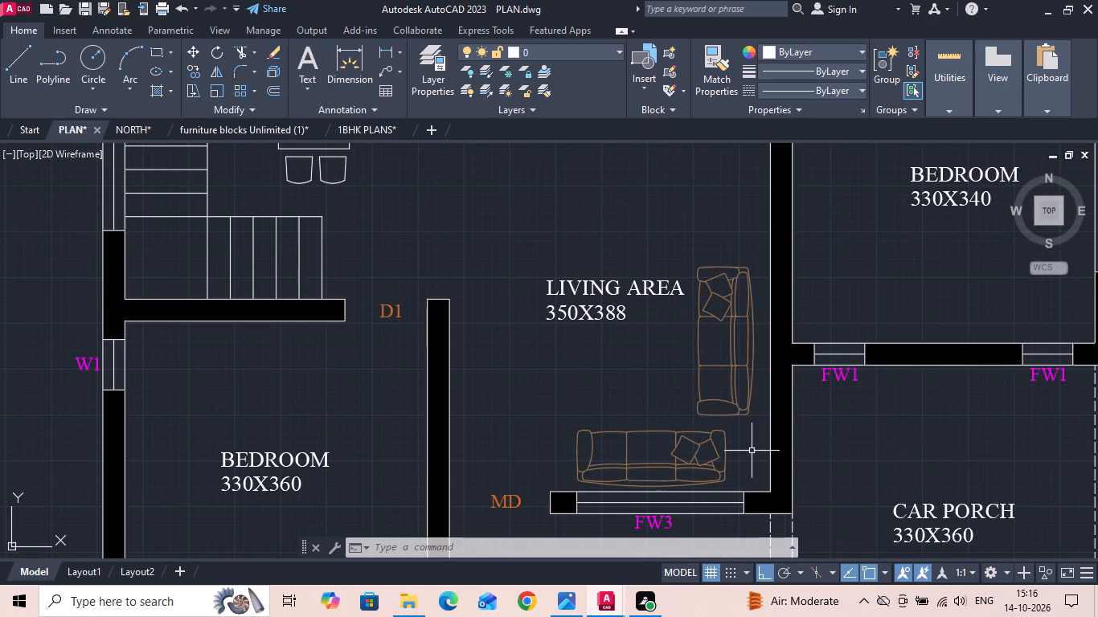
scroll(750, 449, up, 2)
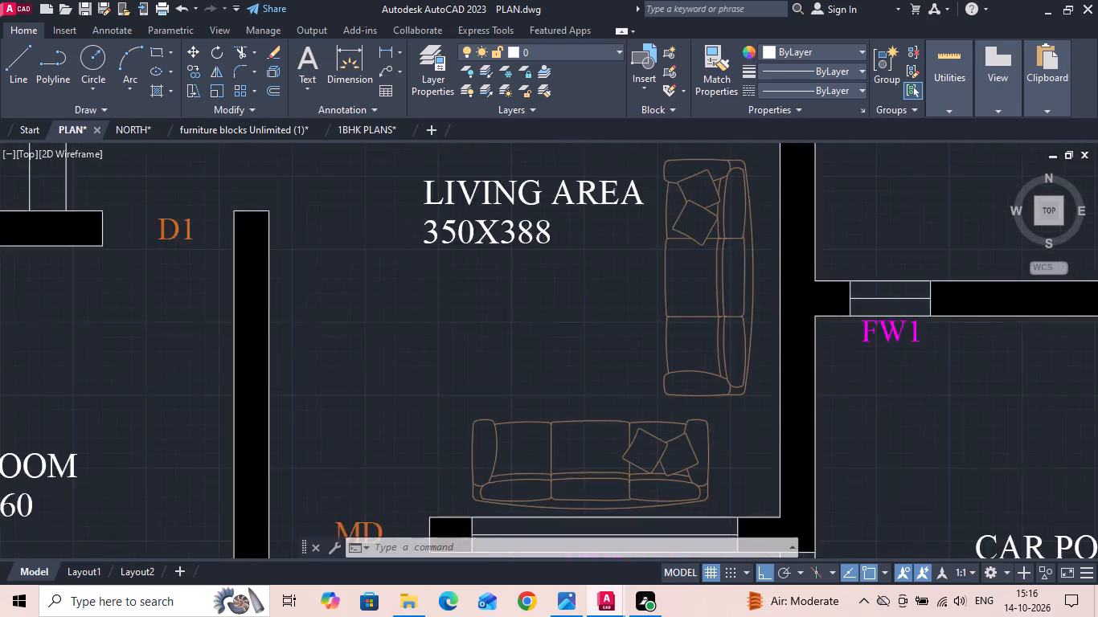
drag(767, 347, 744, 320)
click(696, 272)
right_click(696, 272)
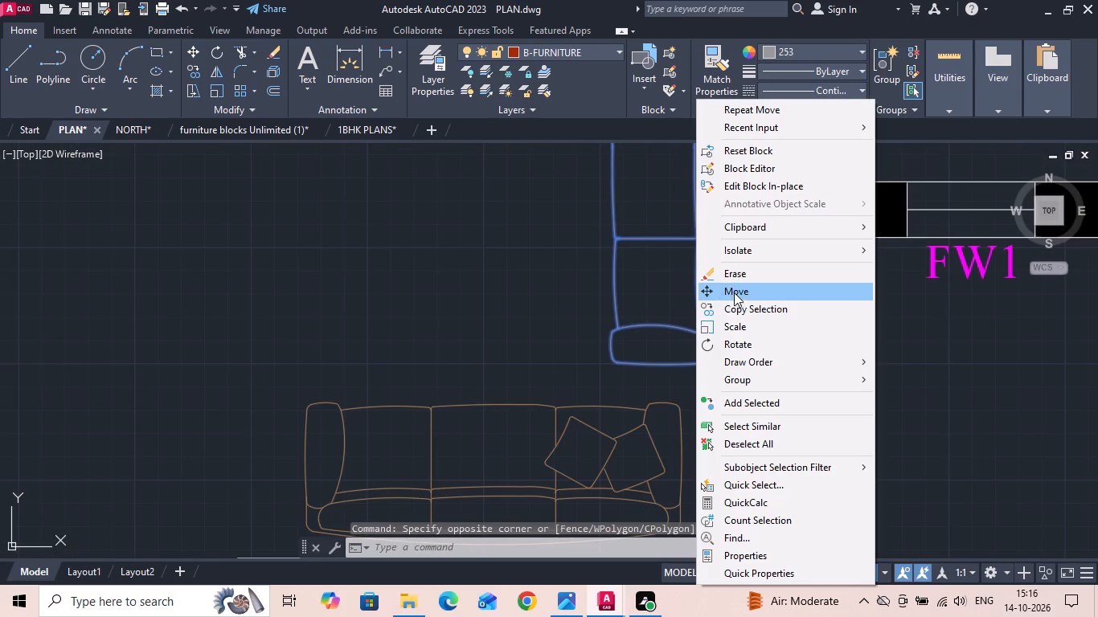
click(734, 295)
scroll(728, 294, down, 1)
click(929, 391)
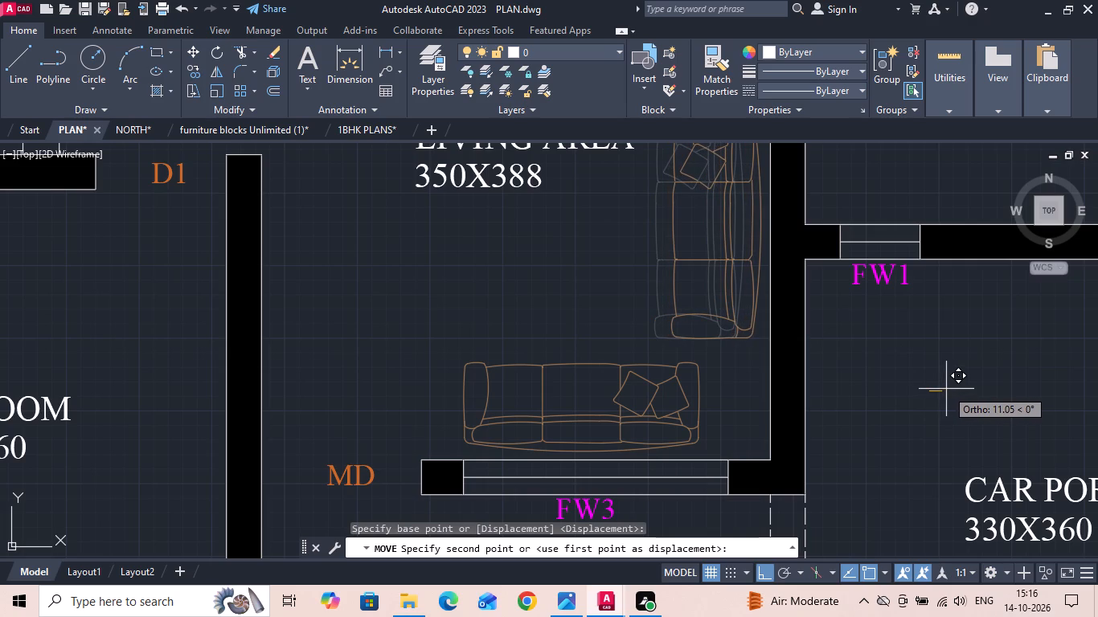
click(948, 387)
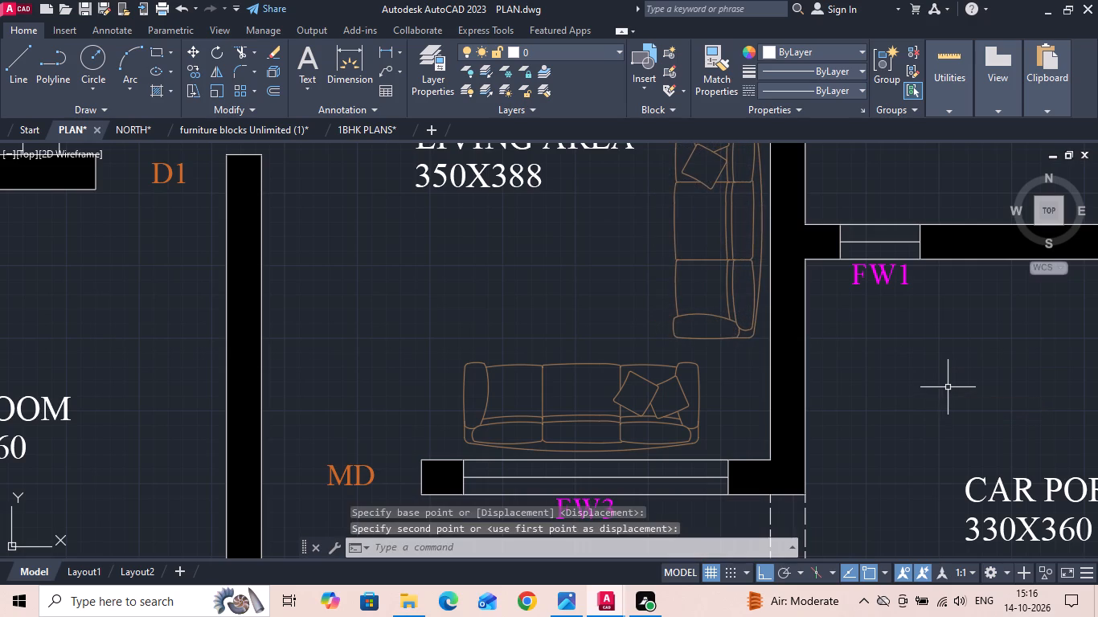
Delete the leftover dining table set and sofa blocks lying outside and below the plan.
scroll(920, 406, down, 4)
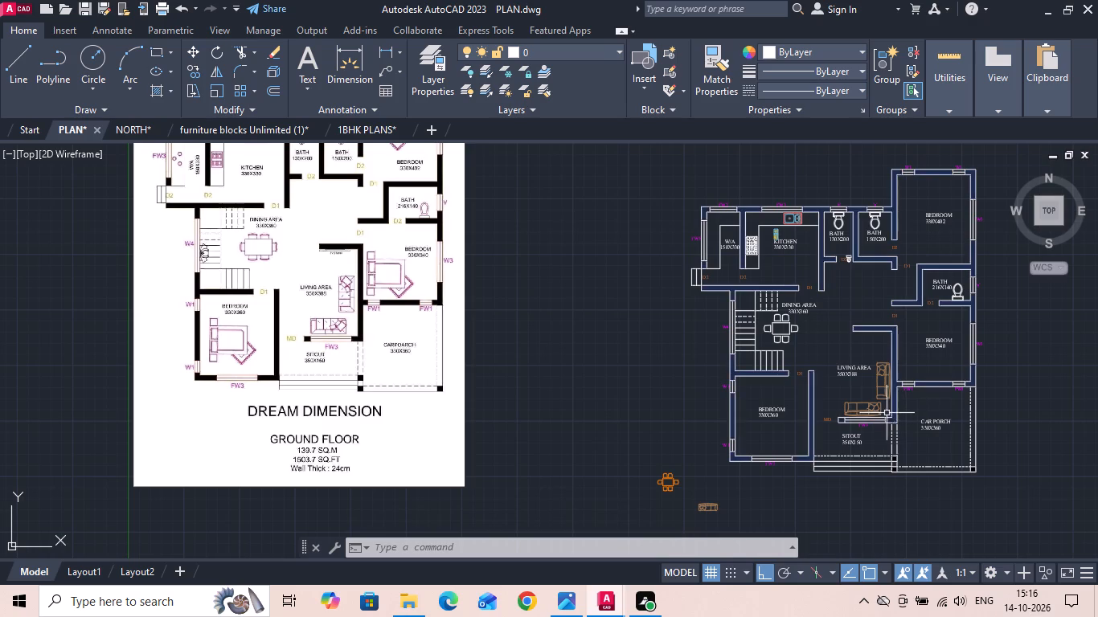
click(736, 526)
click(615, 476)
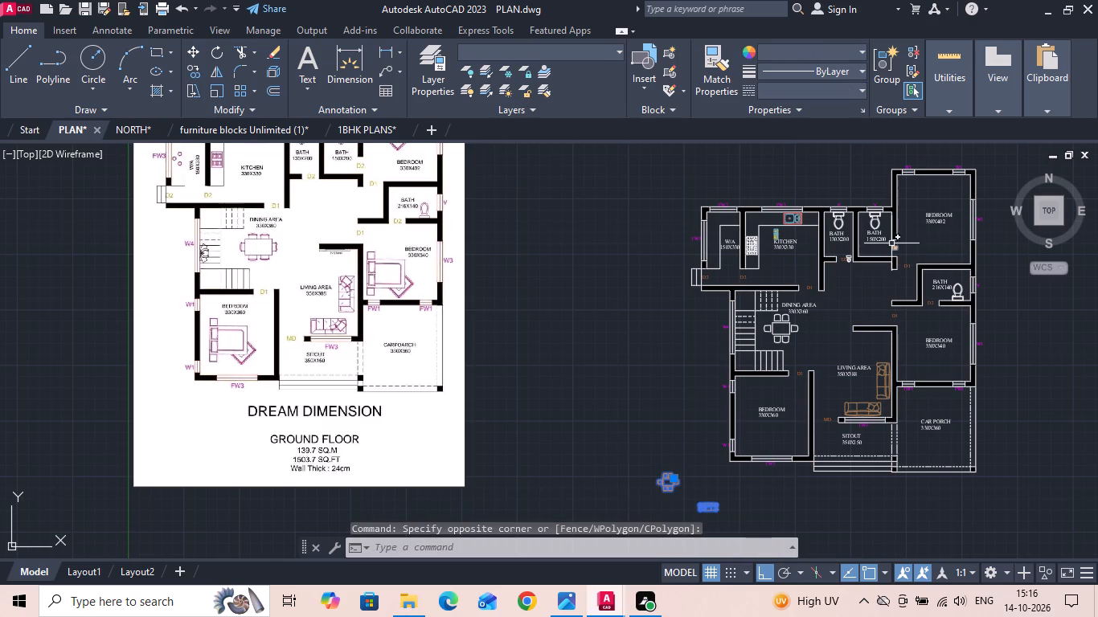
key(Delete)
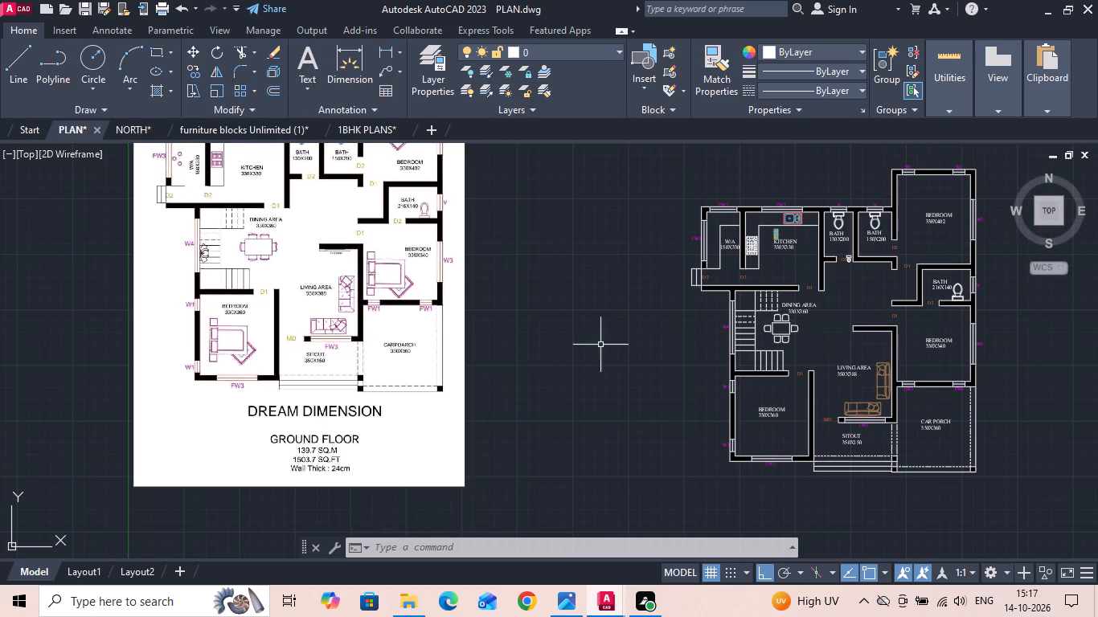
Switch to the furniture blocks Unlimited (1) drawing and look through its sofa, rug, chair and seating blocks for pieces matching the plan.
scroll(576, 339, down, 3)
scroll(626, 326, up, 3)
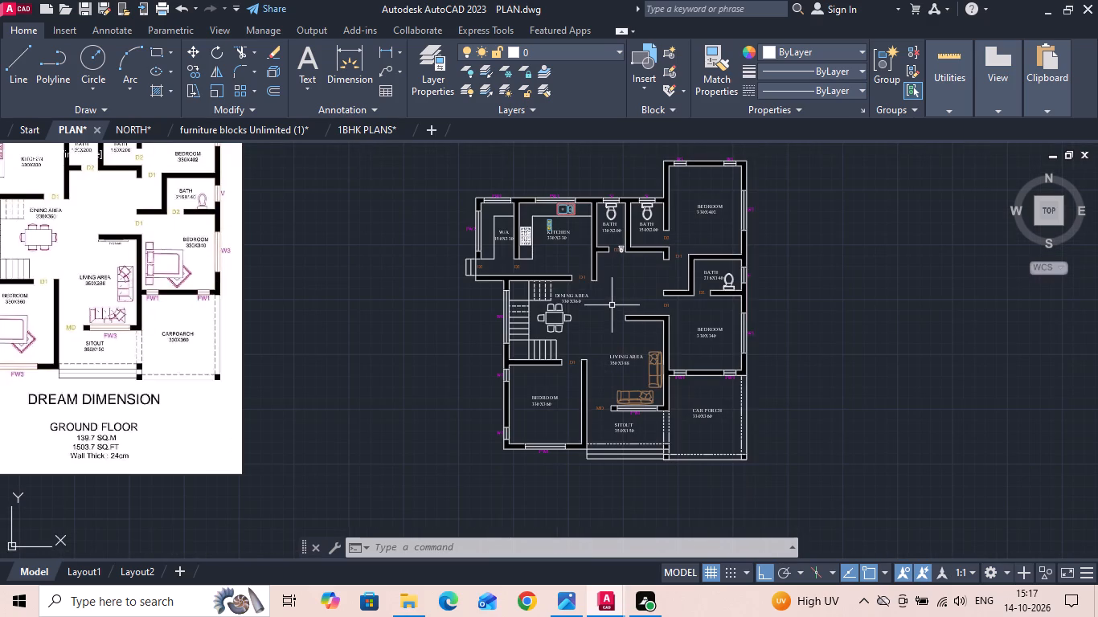
click(249, 131)
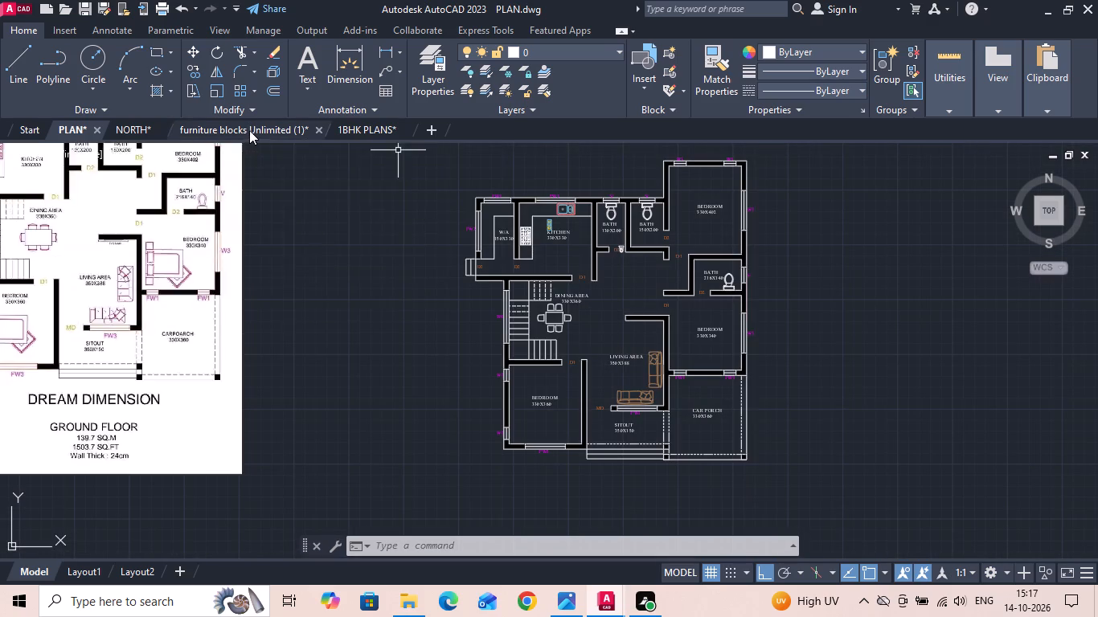
scroll(531, 318, down, 2)
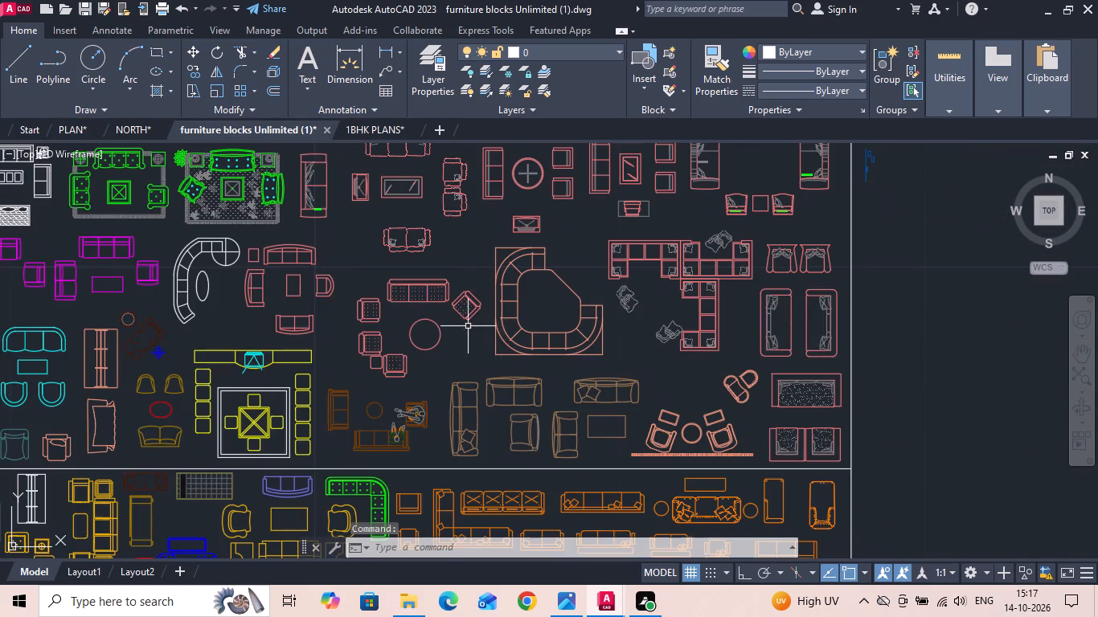
scroll(526, 298, down, 2)
middle_drag(593, 304, 843, 274)
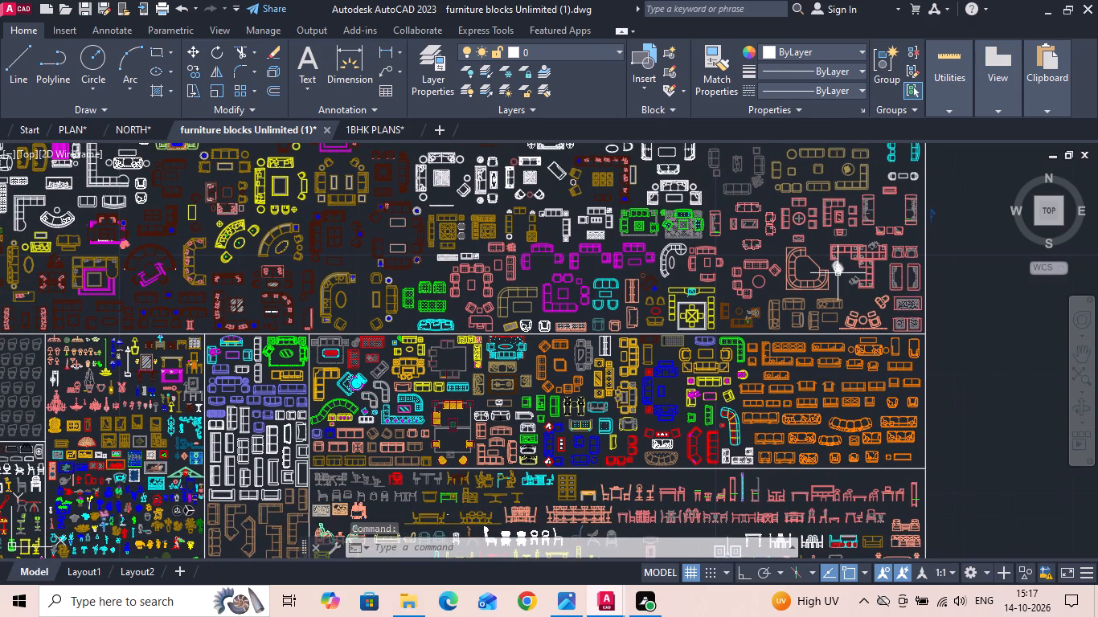
scroll(837, 273, down, 1)
scroll(264, 255, up, 3)
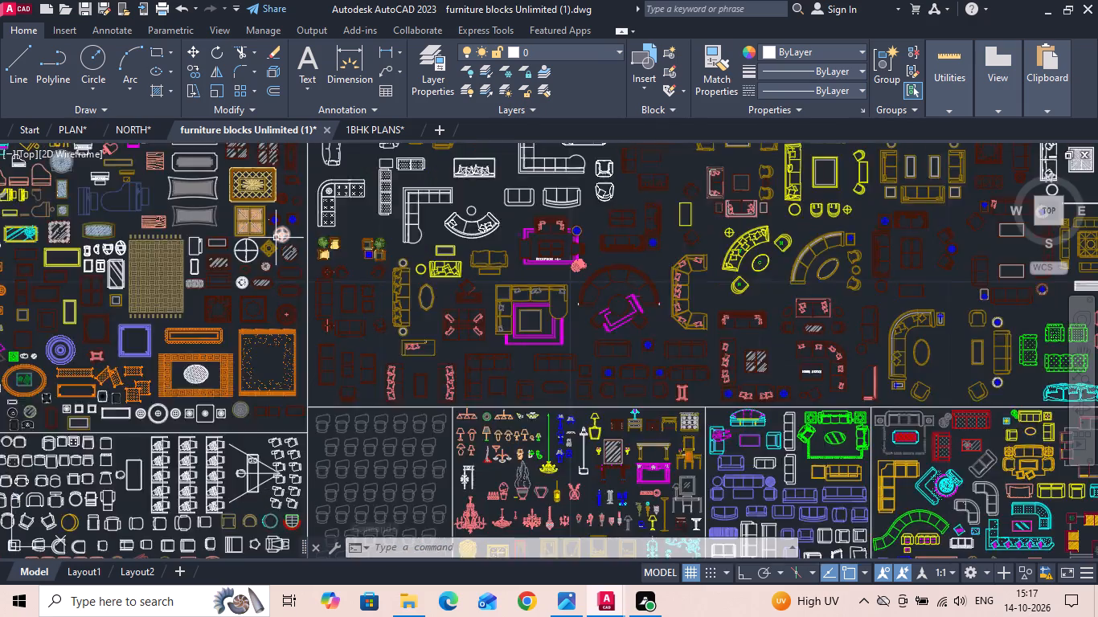
middle_drag(126, 306, 355, 288)
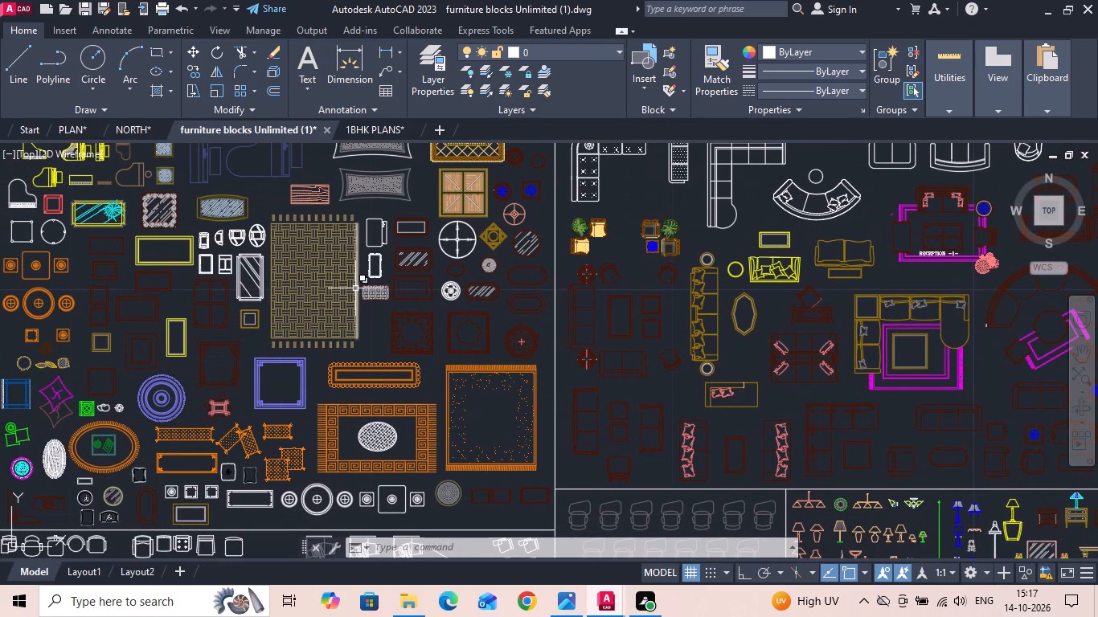
middle_drag(320, 276, 507, 272)
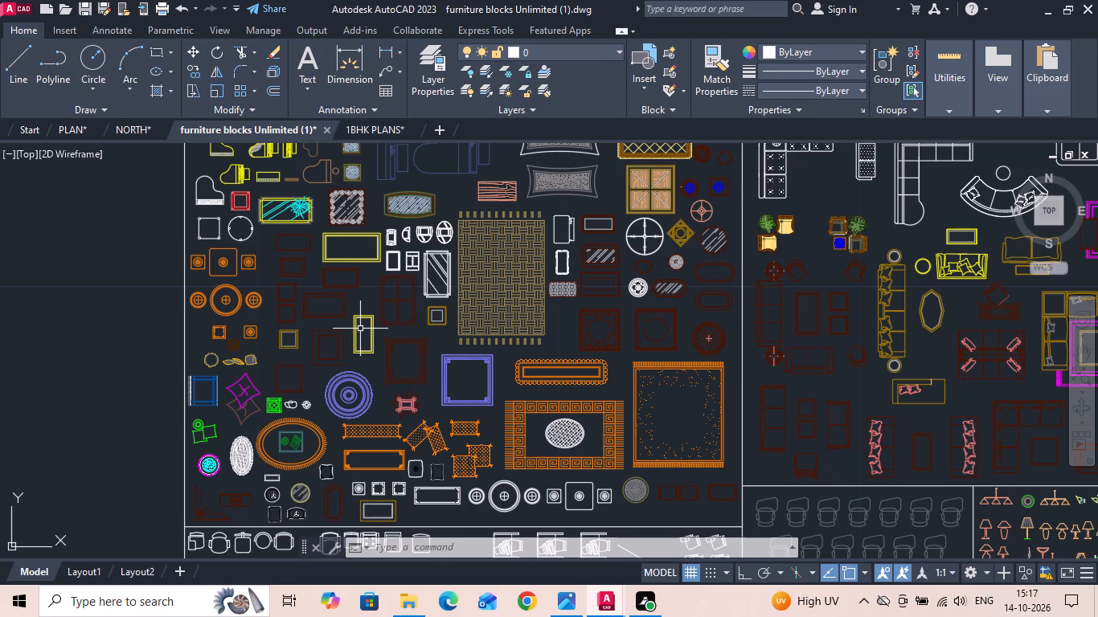
middle_drag(383, 238, 393, 348)
scroll(262, 284, up, 2)
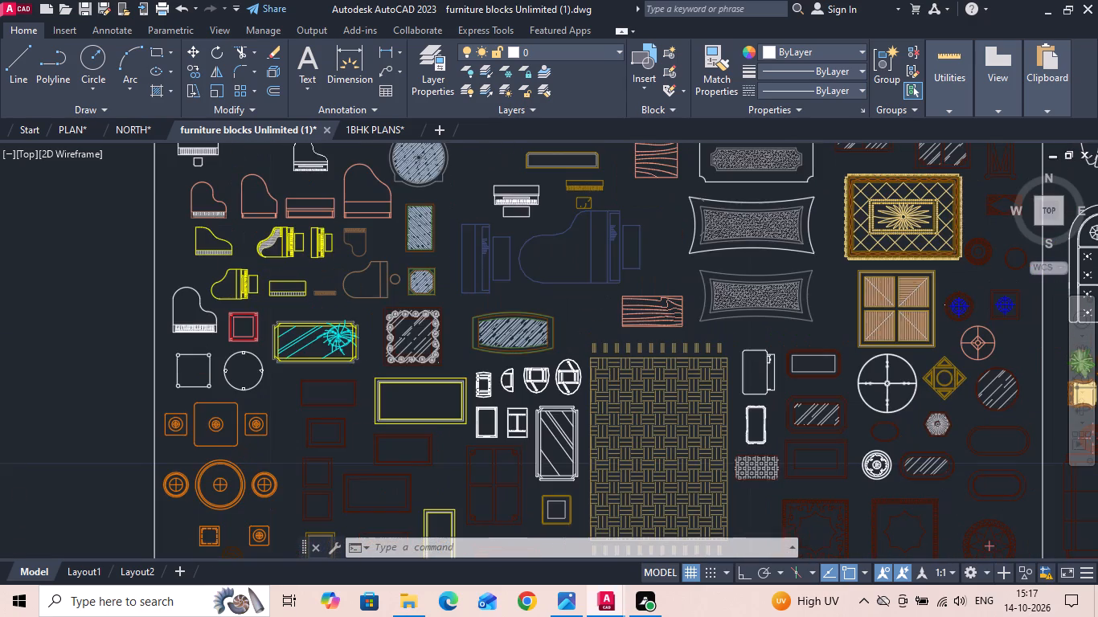
scroll(285, 357, down, 2)
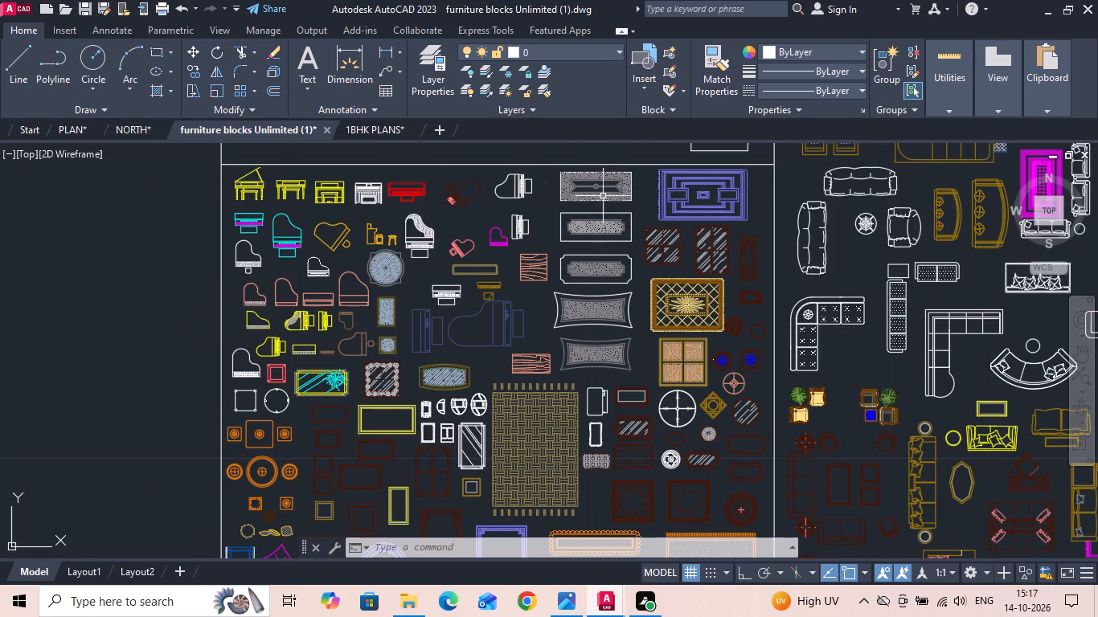
scroll(603, 194, up, 1)
scroll(564, 197, down, 1)
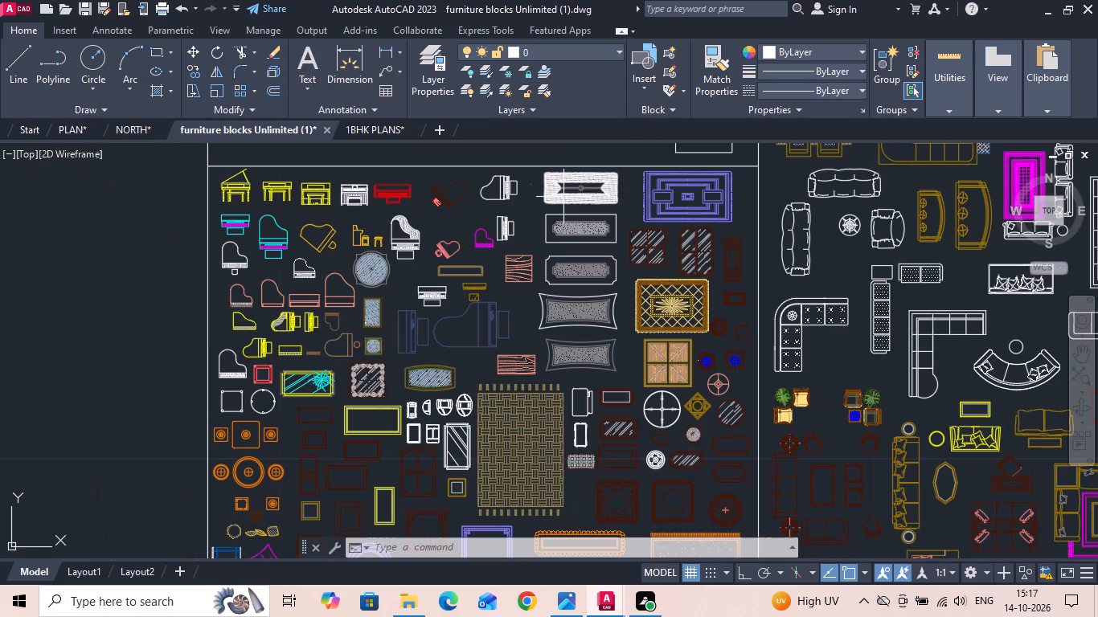
middle_drag(494, 325, 485, 282)
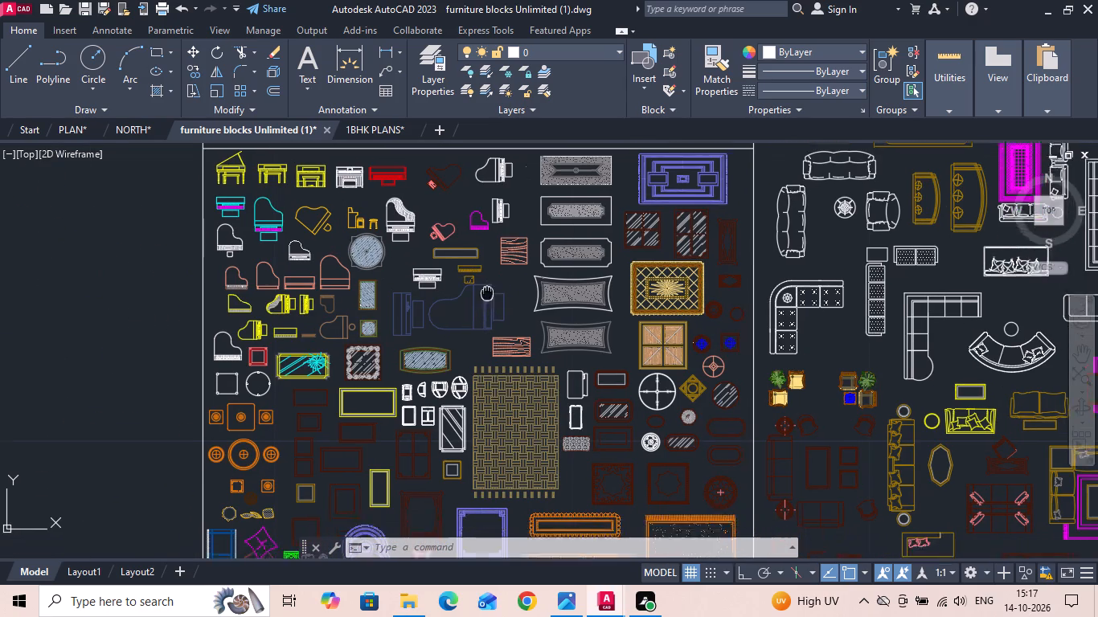
middle_drag(485, 282, 477, 244)
scroll(477, 244, down, 2)
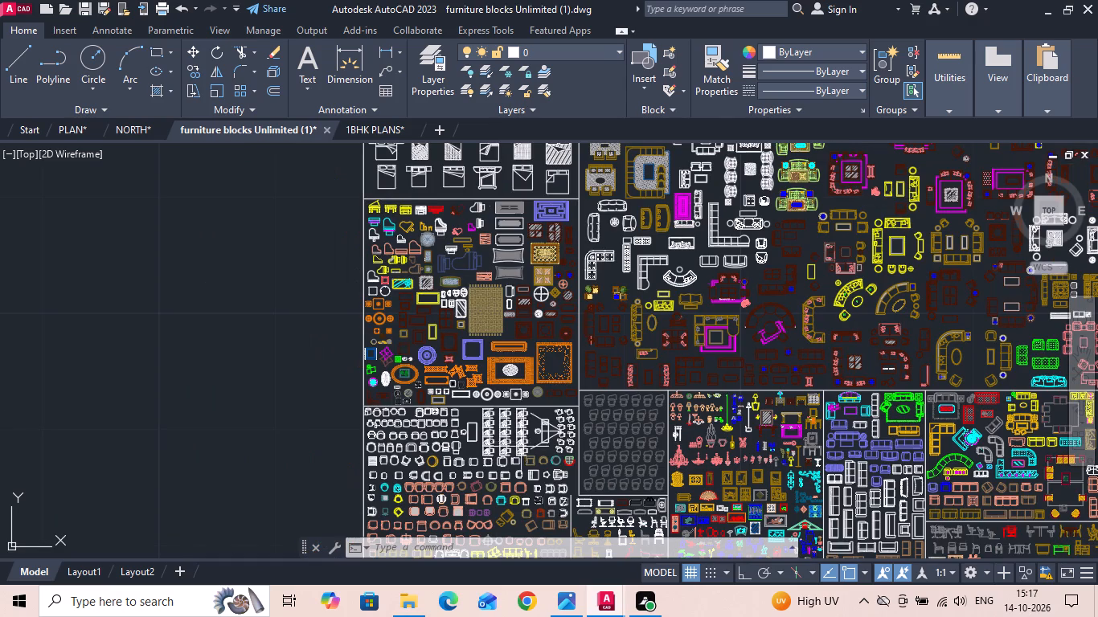
middle_drag(533, 496, 474, 271)
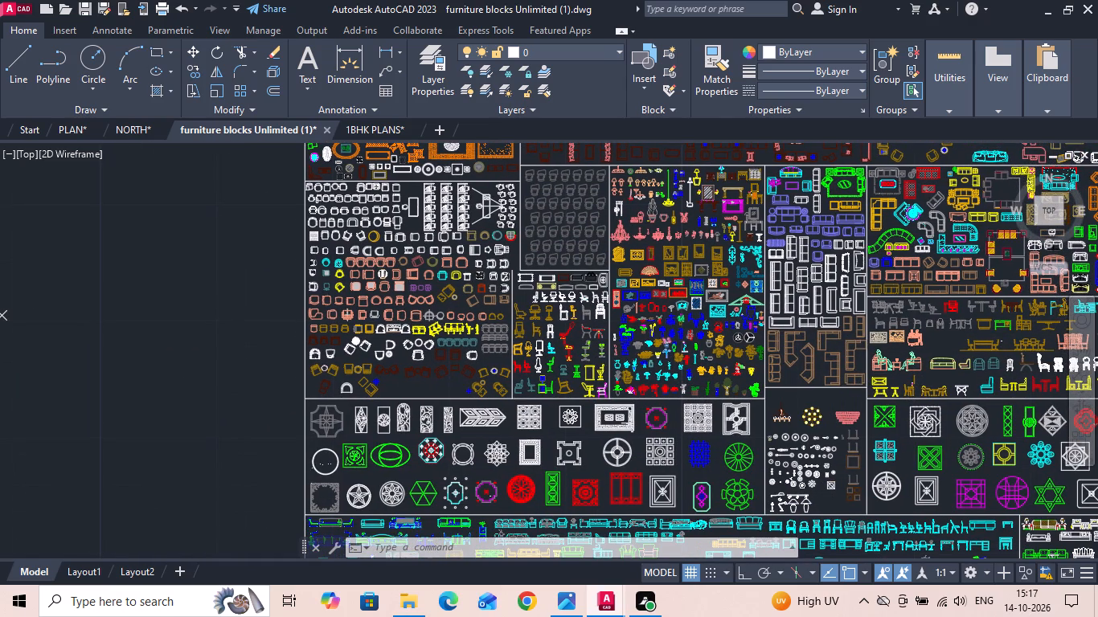
scroll(736, 161, up, 2)
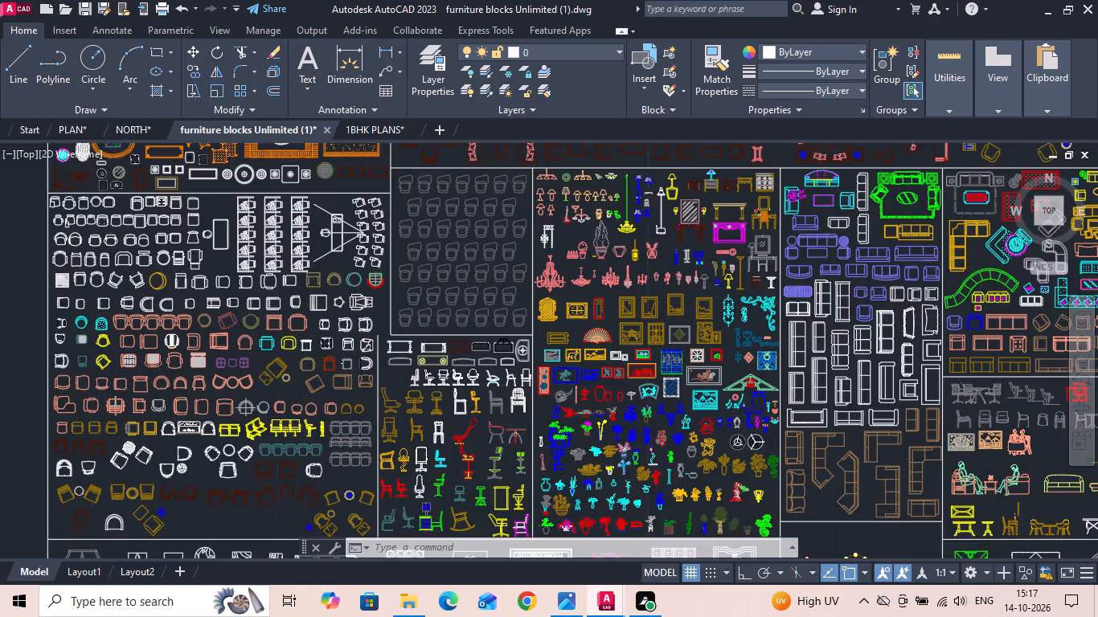
scroll(502, 304, down, 2)
middle_drag(746, 312, 580, 336)
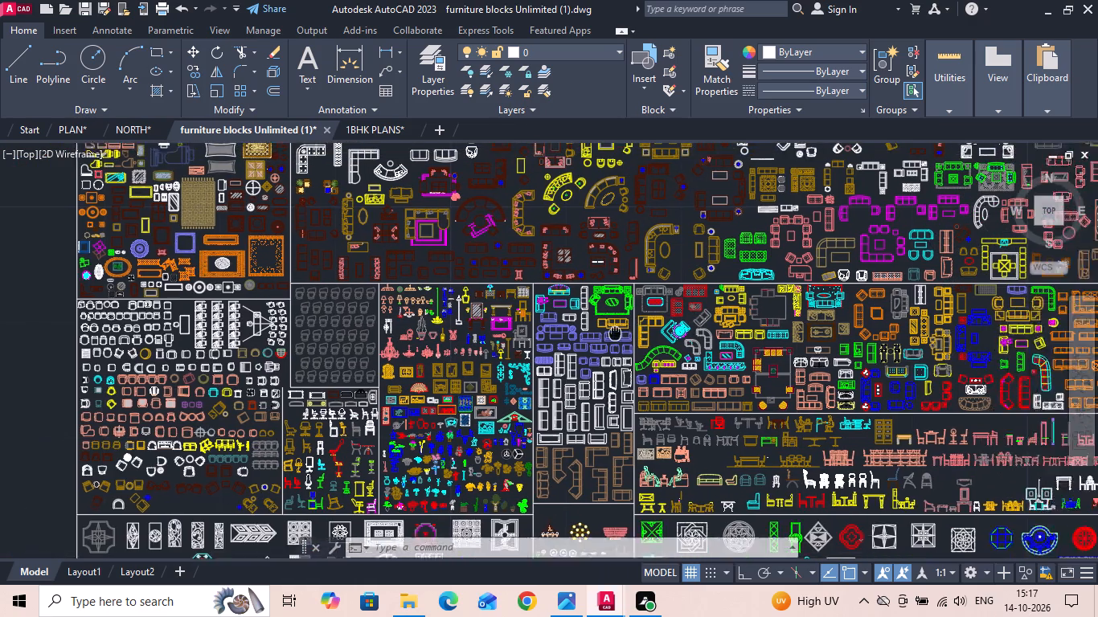
middle_drag(580, 336, 438, 342)
scroll(883, 403, up, 1)
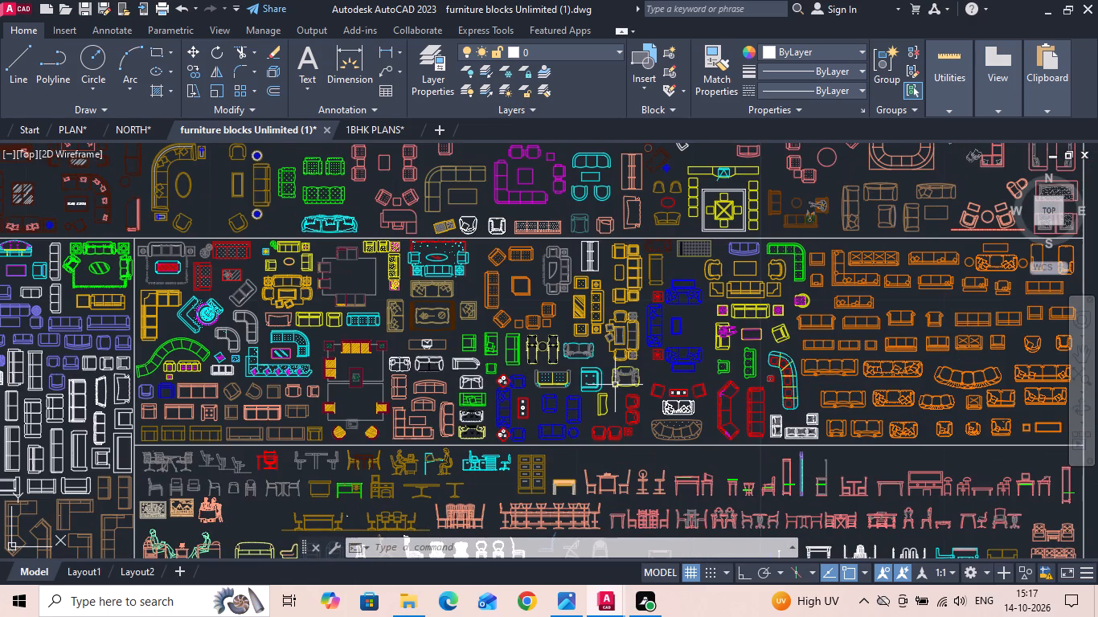
middle_drag(597, 301, 504, 549)
scroll(504, 550, down, 1)
scroll(604, 400, down, 1)
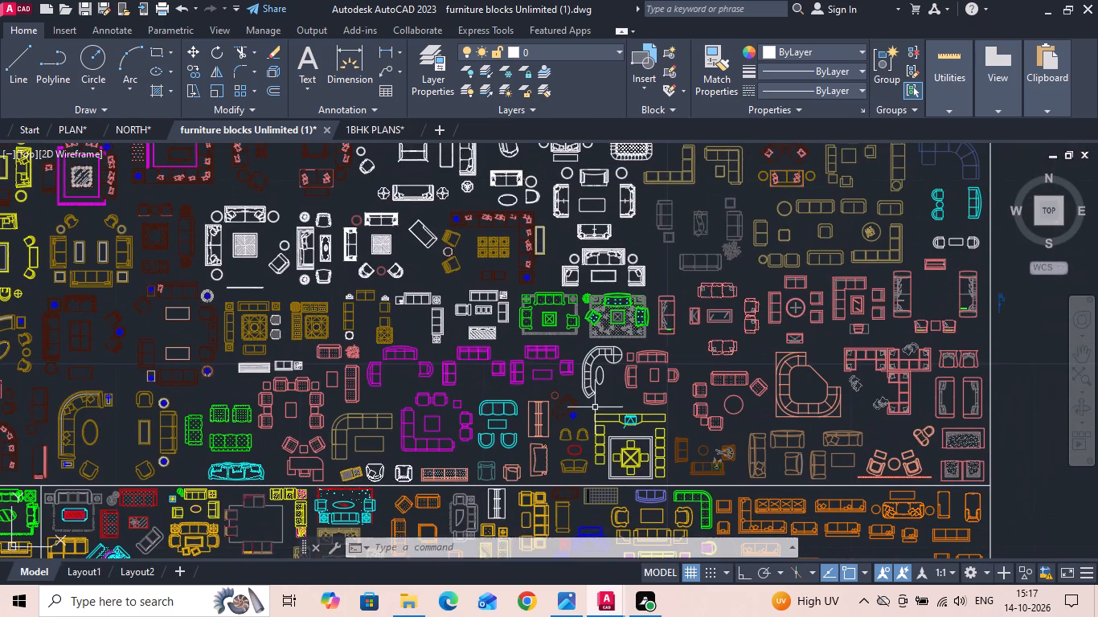
scroll(629, 305, down, 1)
scroll(608, 195, up, 2)
middle_drag(610, 234, 506, 477)
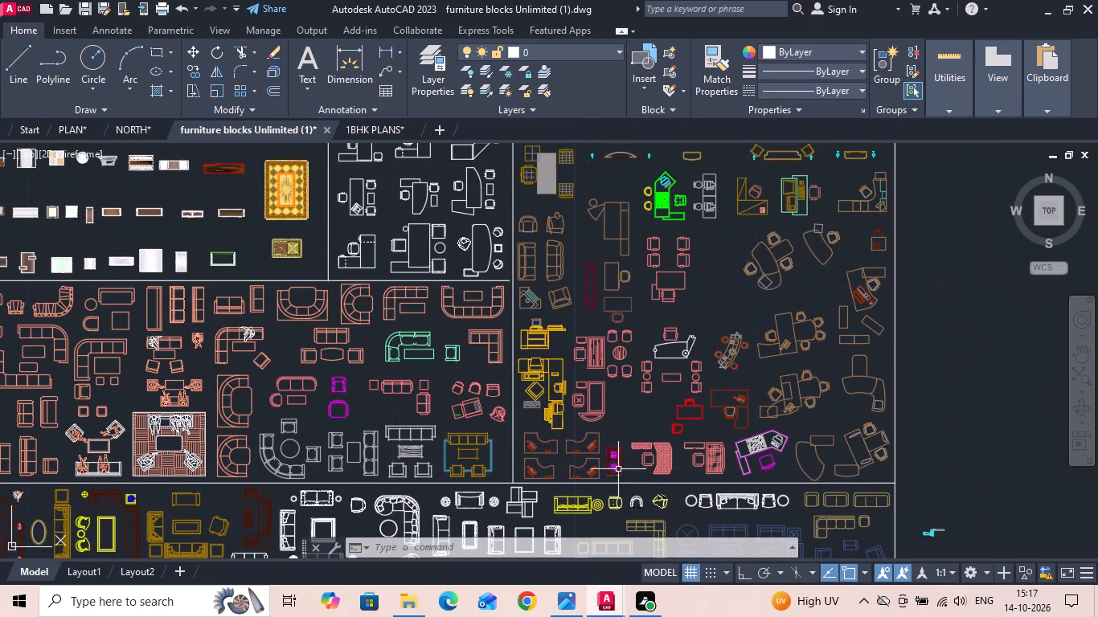
Look through the office desk blocks and the coloured top-view furniture blocks for pieces suitable for the plan.
scroll(679, 484, down, 2)
scroll(697, 237, up, 3)
scroll(732, 367, down, 3)
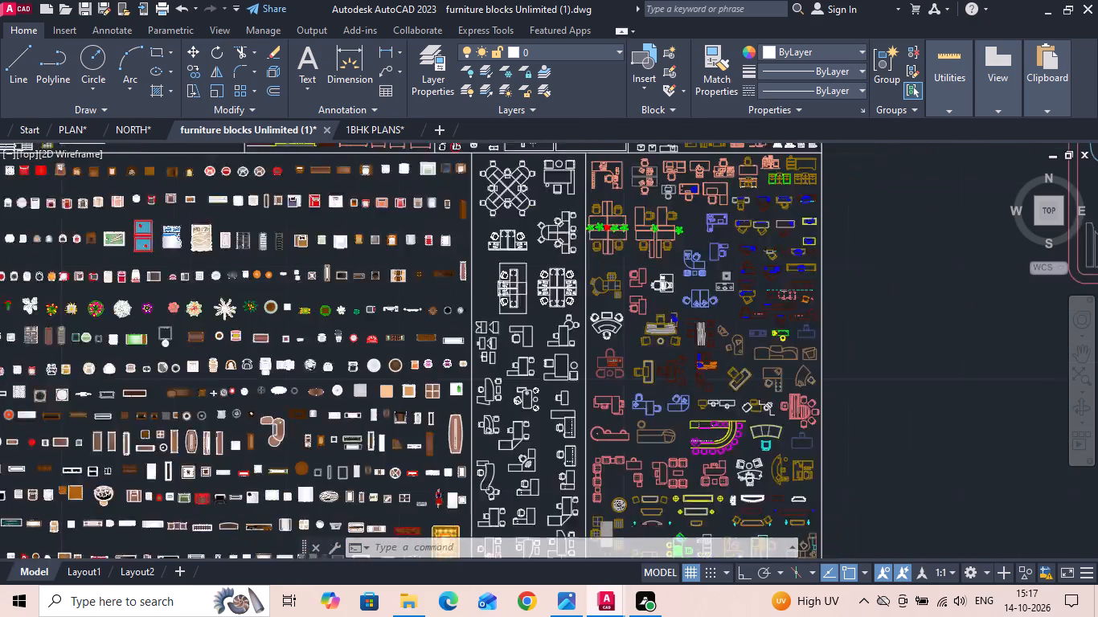
scroll(700, 215, up, 3)
scroll(740, 265, down, 2)
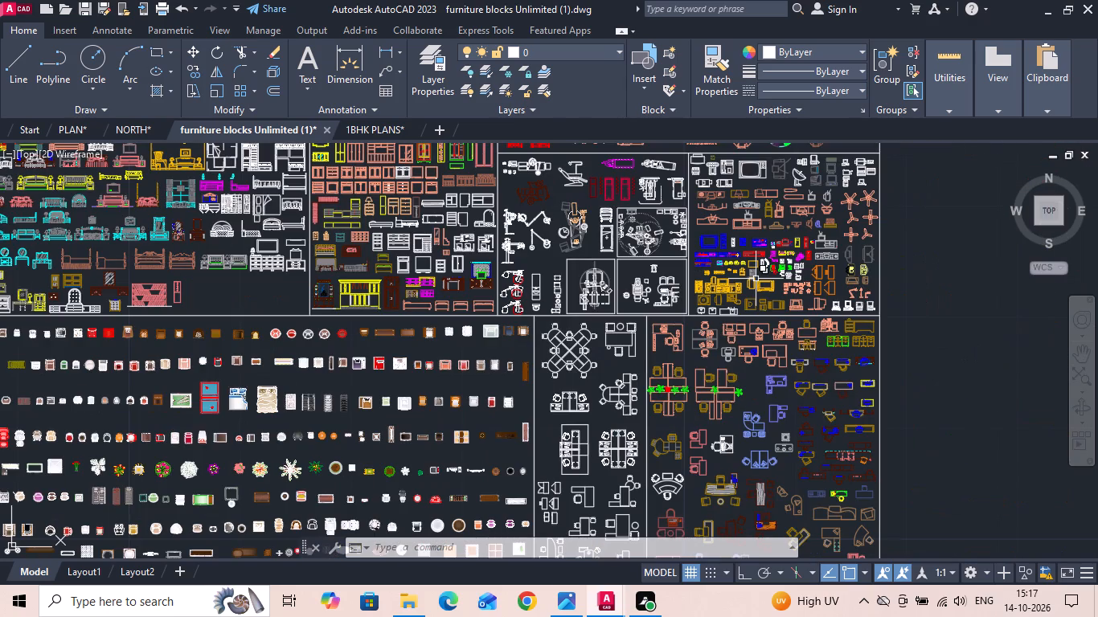
middle_drag(319, 363, 370, 353)
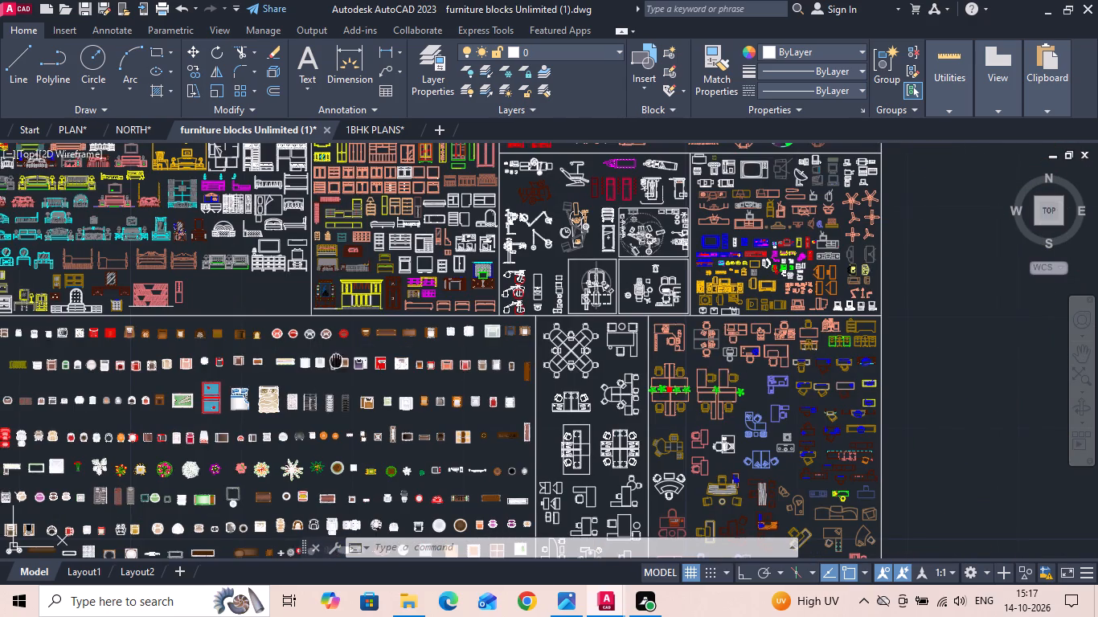
middle_drag(370, 353, 599, 297)
scroll(551, 447, up, 2)
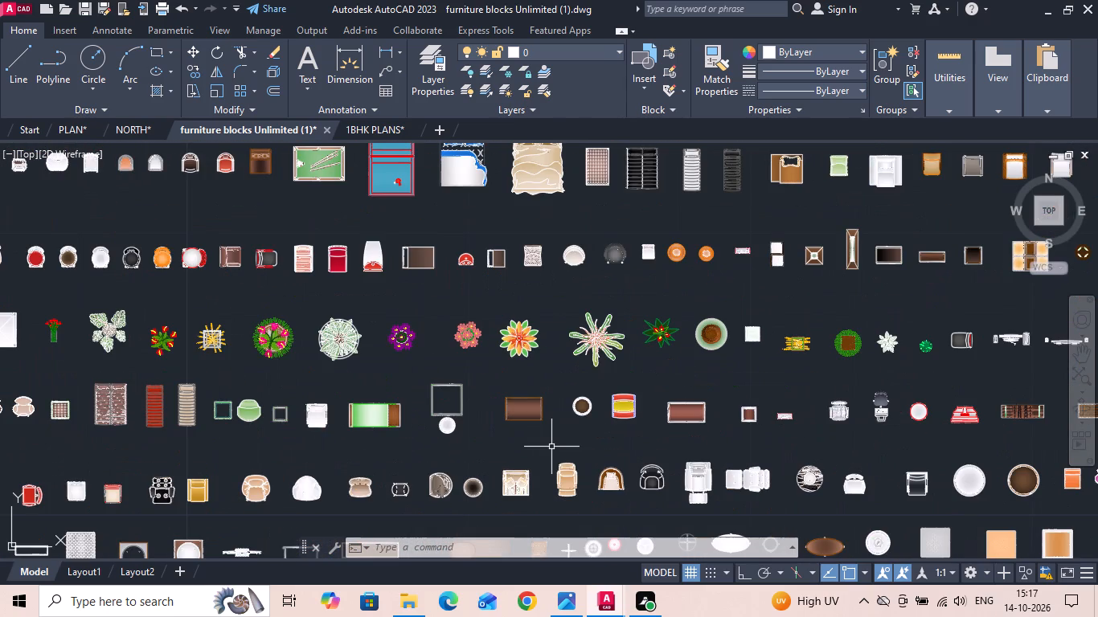
scroll(616, 310, down, 1)
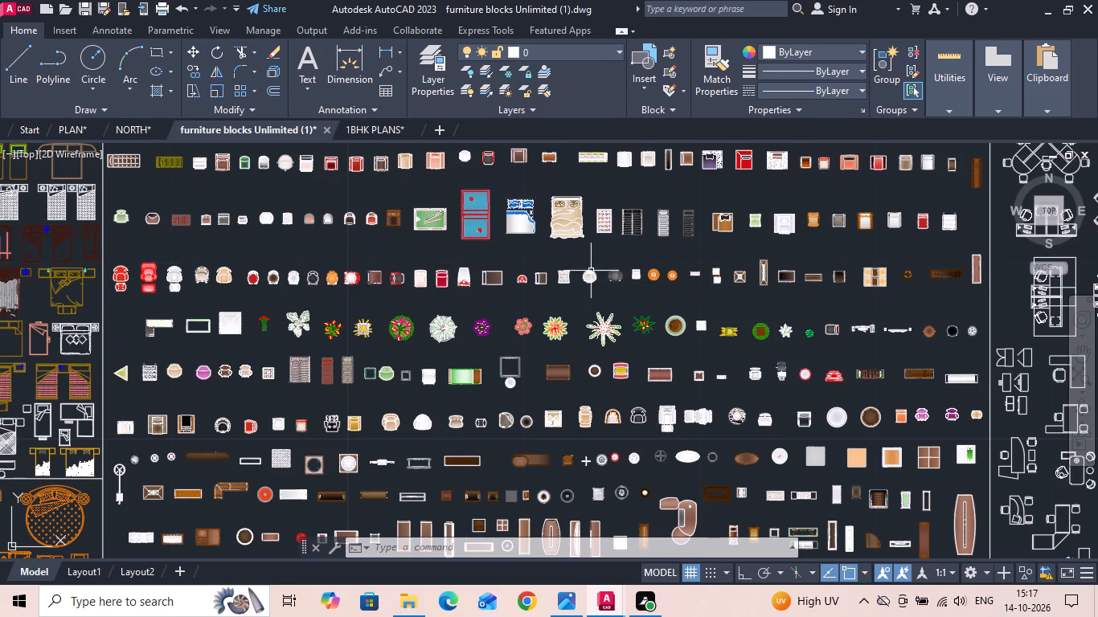
scroll(555, 200, up, 3)
scroll(440, 367, down, 3)
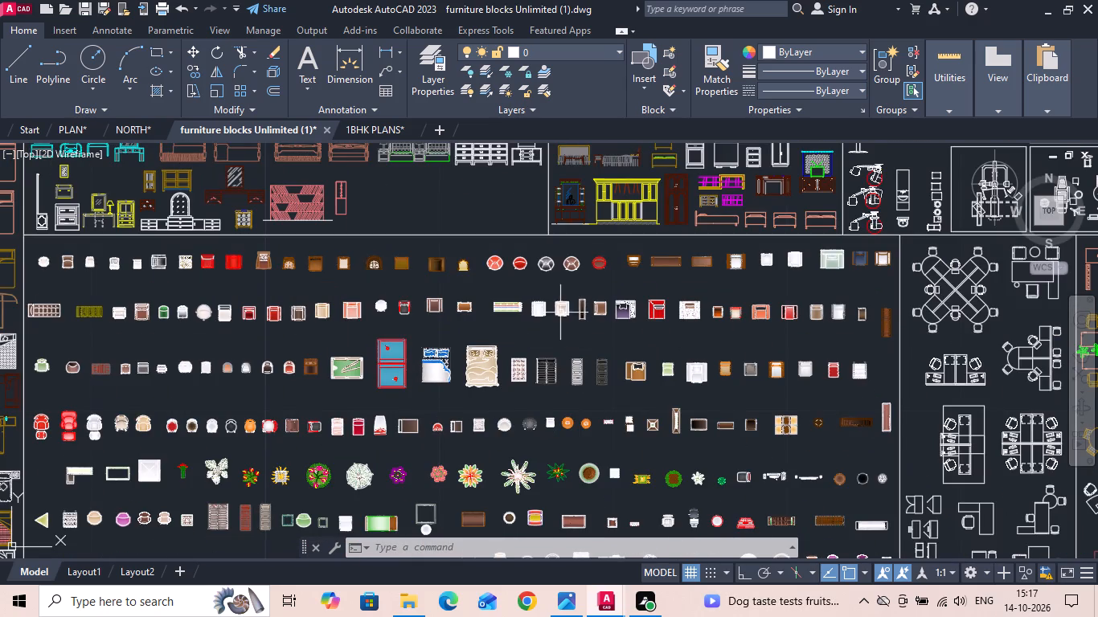
scroll(658, 208, down, 3)
scroll(563, 394, up, 4)
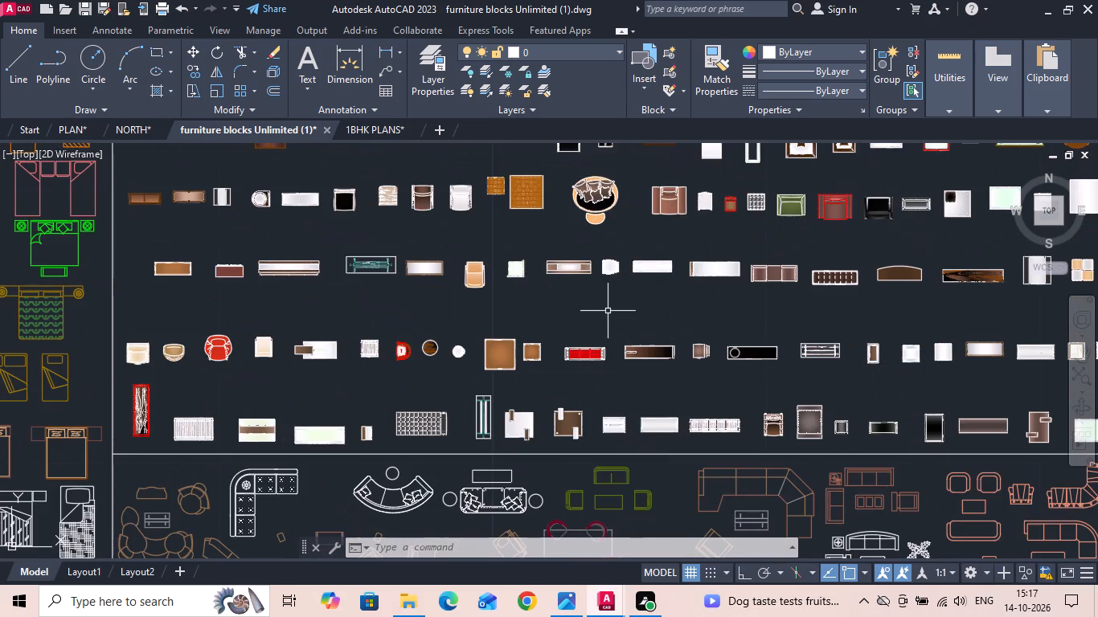
scroll(752, 330, down, 1)
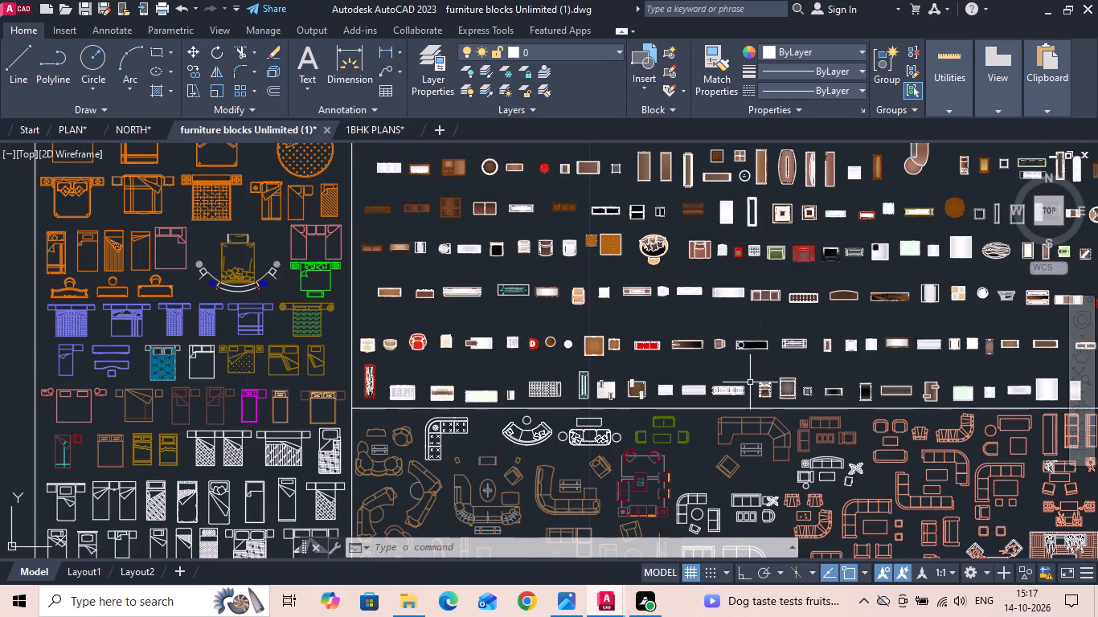
scroll(461, 392, down, 1)
scroll(236, 269, up, 2)
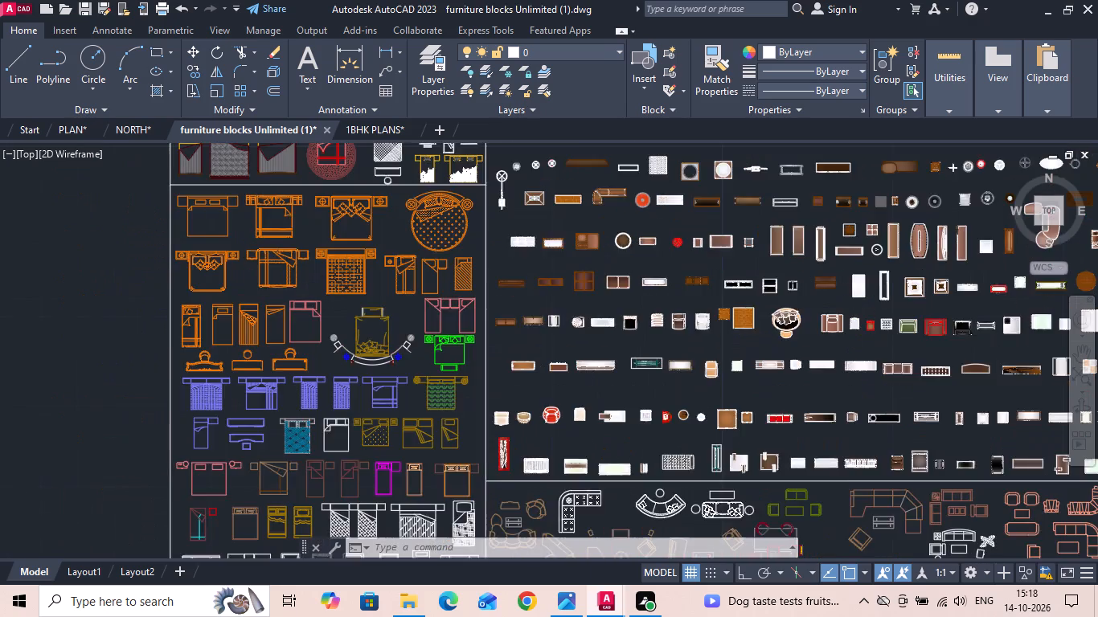
Examine the rows of plan-view bed blocks for a double bed suited to the bedrooms.
middle_drag(265, 316, 351, 506)
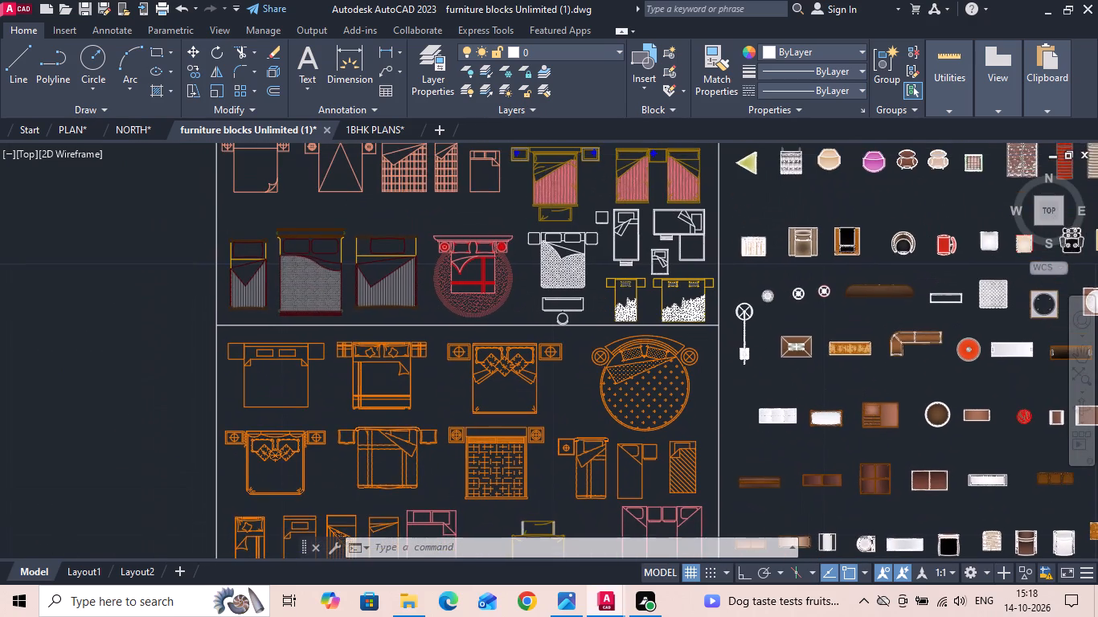
middle_drag(311, 268, 325, 468)
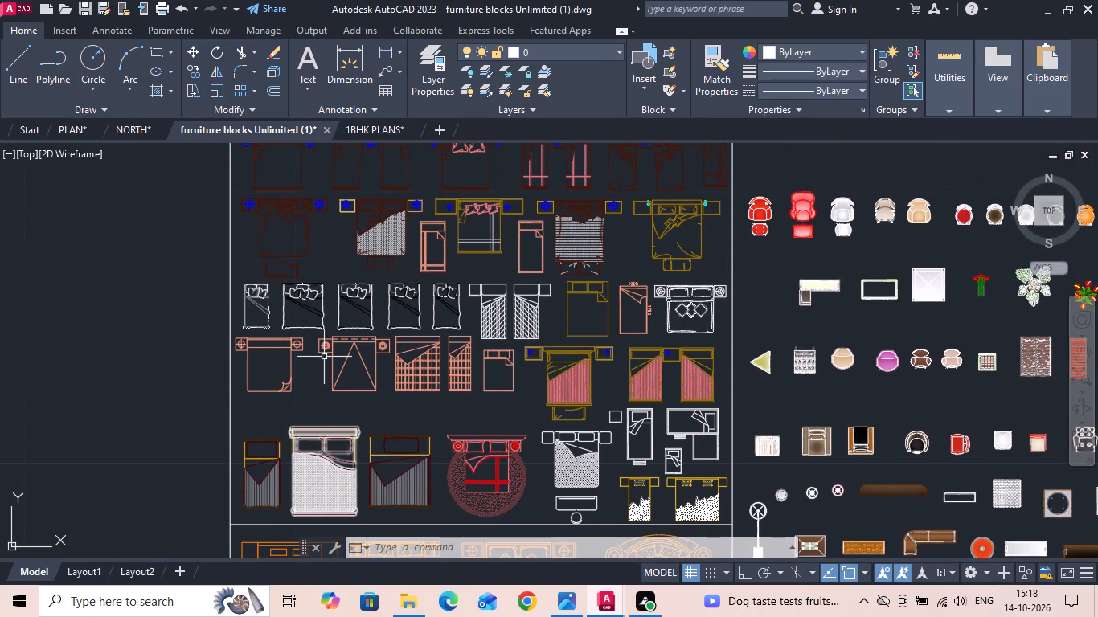
middle_drag(361, 331, 358, 454)
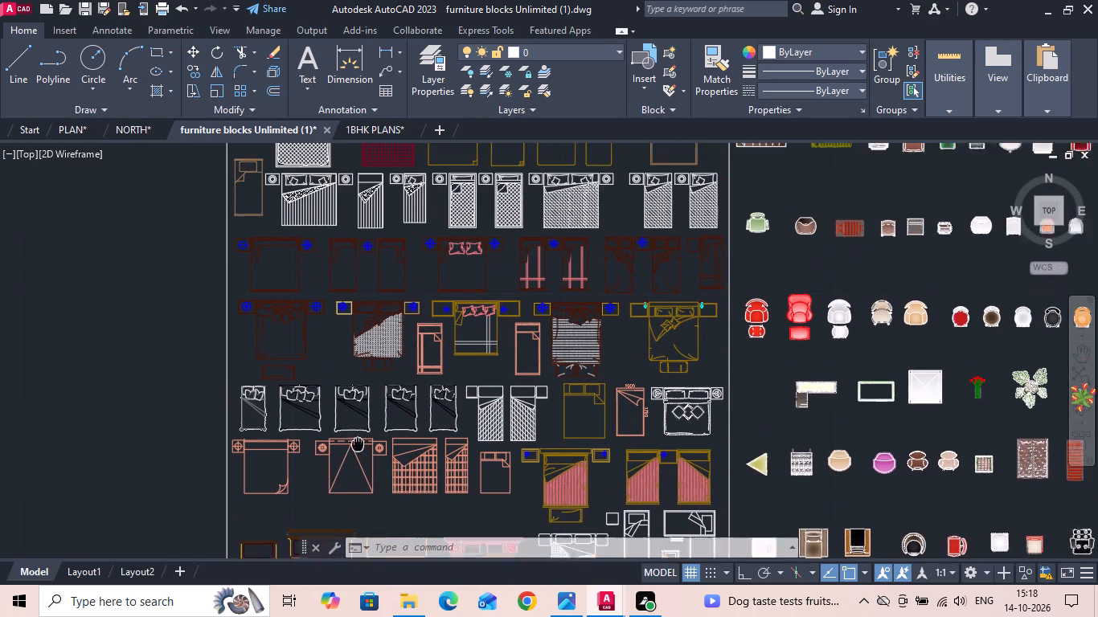
middle_drag(358, 454, 358, 463)
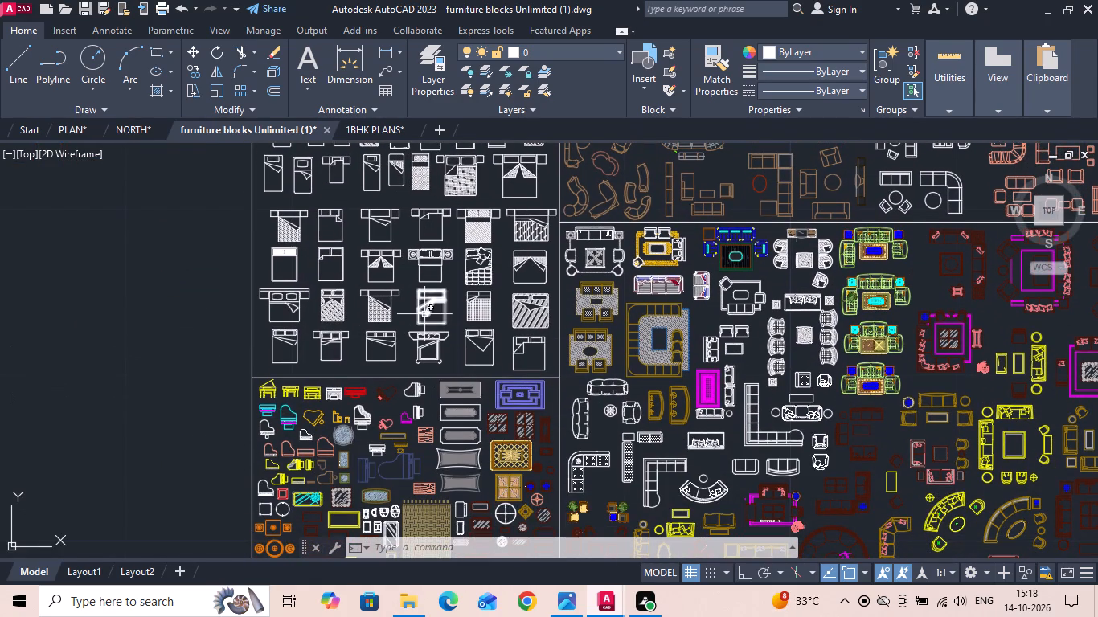
Copy the blue square fringed rug from the furniture blocks and paste it into PLAN.dwg, outside the ground floor plan.
scroll(385, 493, up, 1)
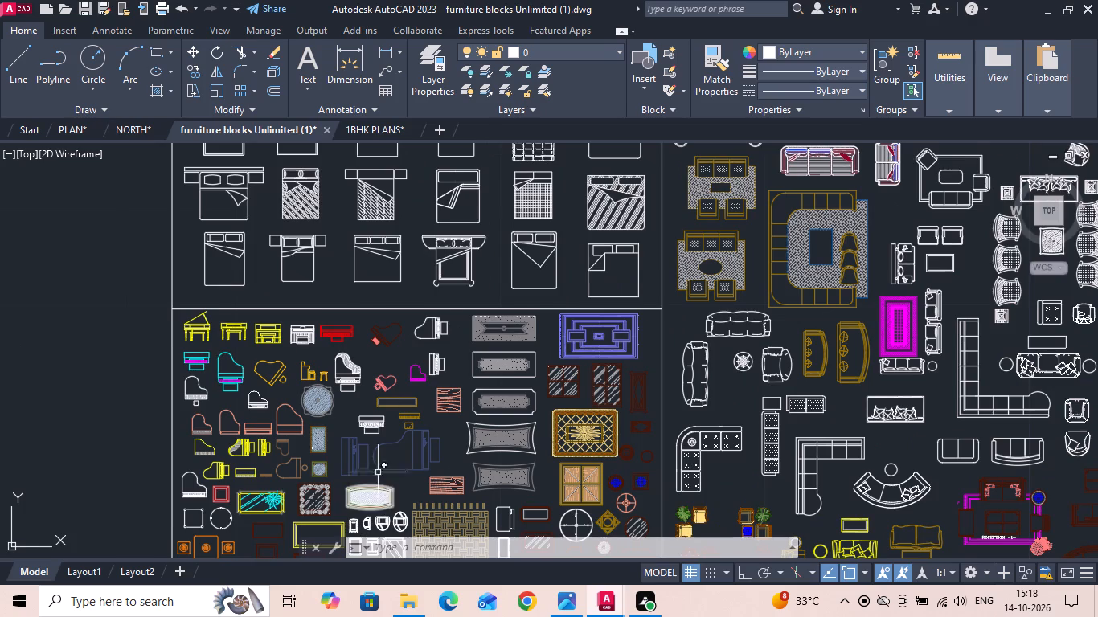
middle_drag(373, 454, 379, 266)
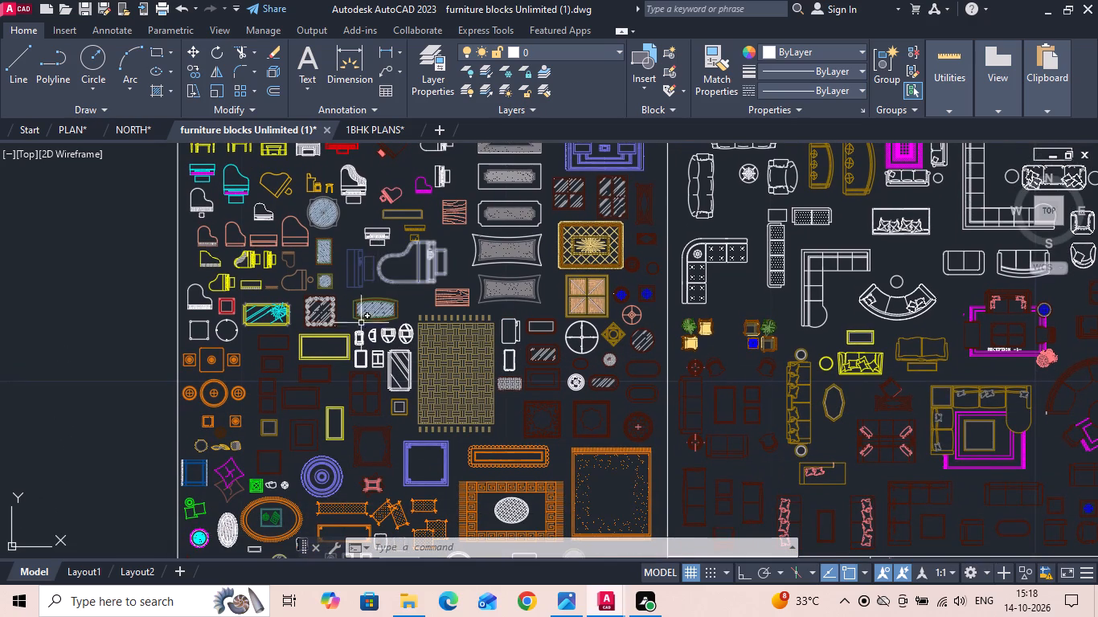
middle_drag(324, 419, 339, 294)
scroll(227, 366, up, 2)
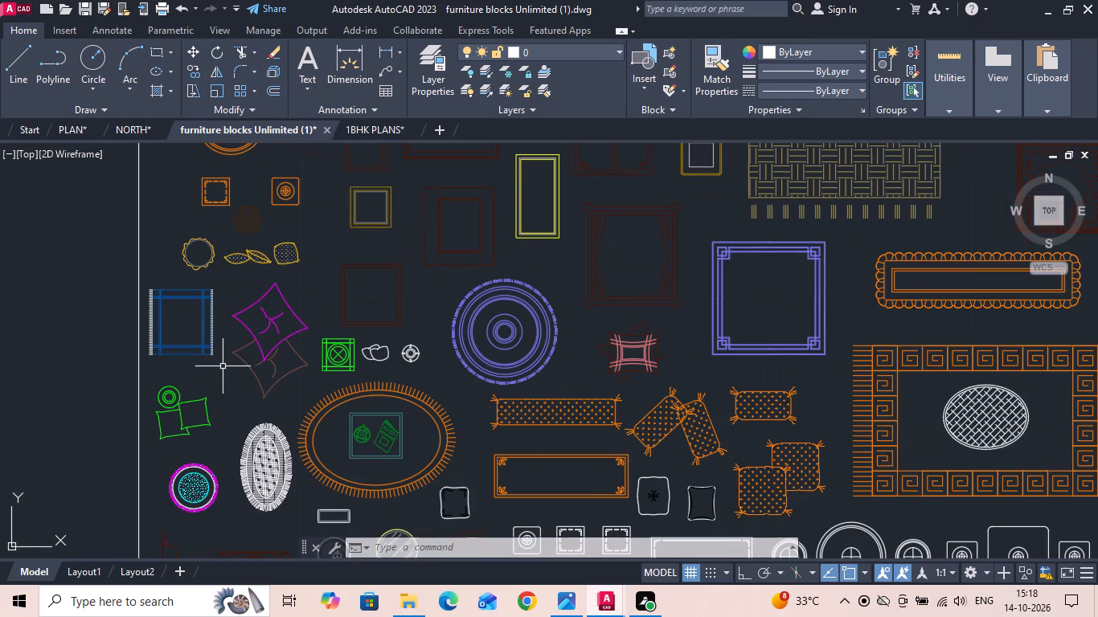
click(222, 366)
click(188, 314)
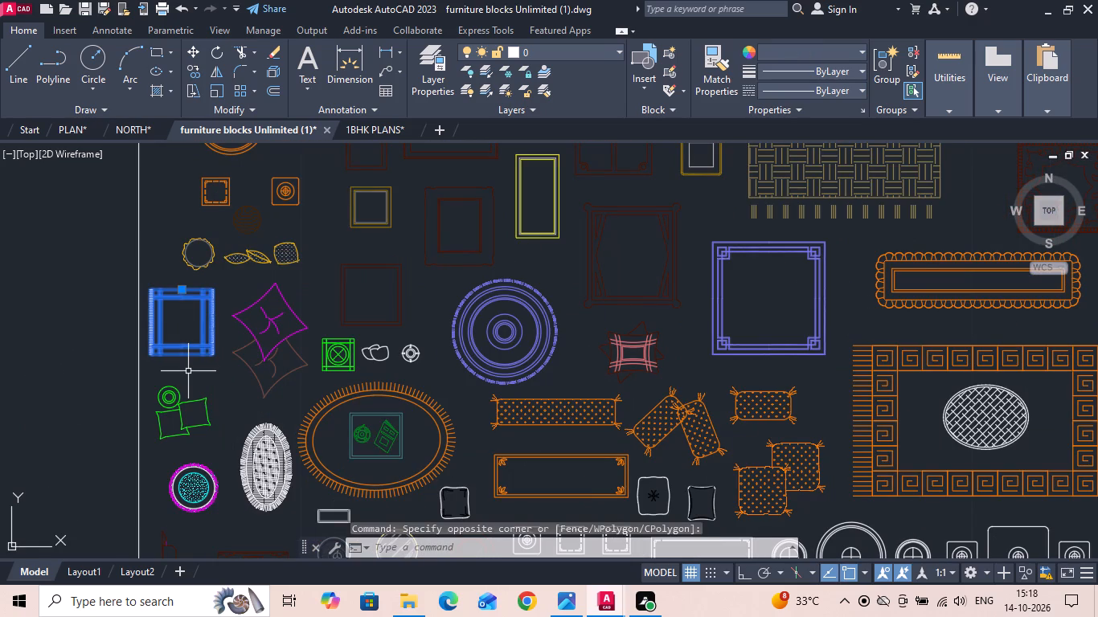
key(ctrl+c)
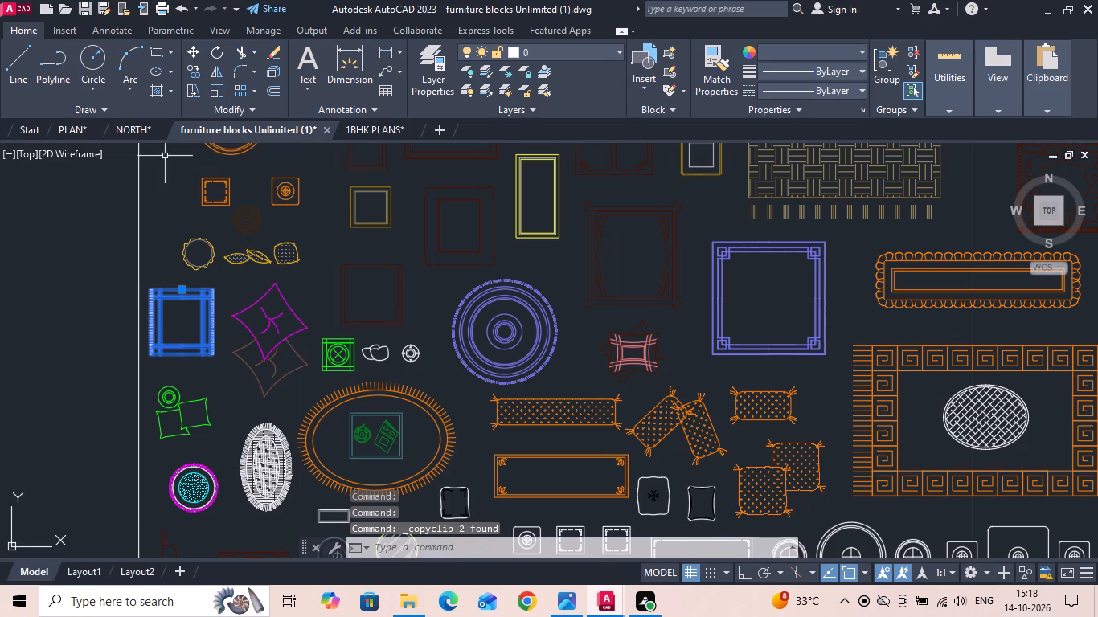
click(66, 128)
key(ctrl+v)
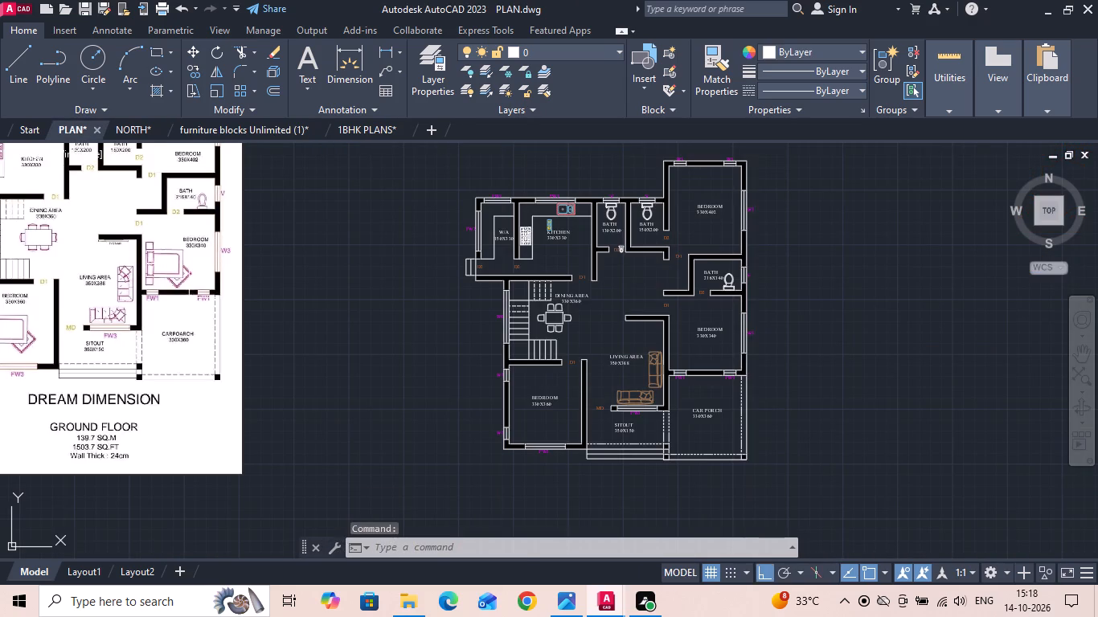
scroll(528, 422, up, 2)
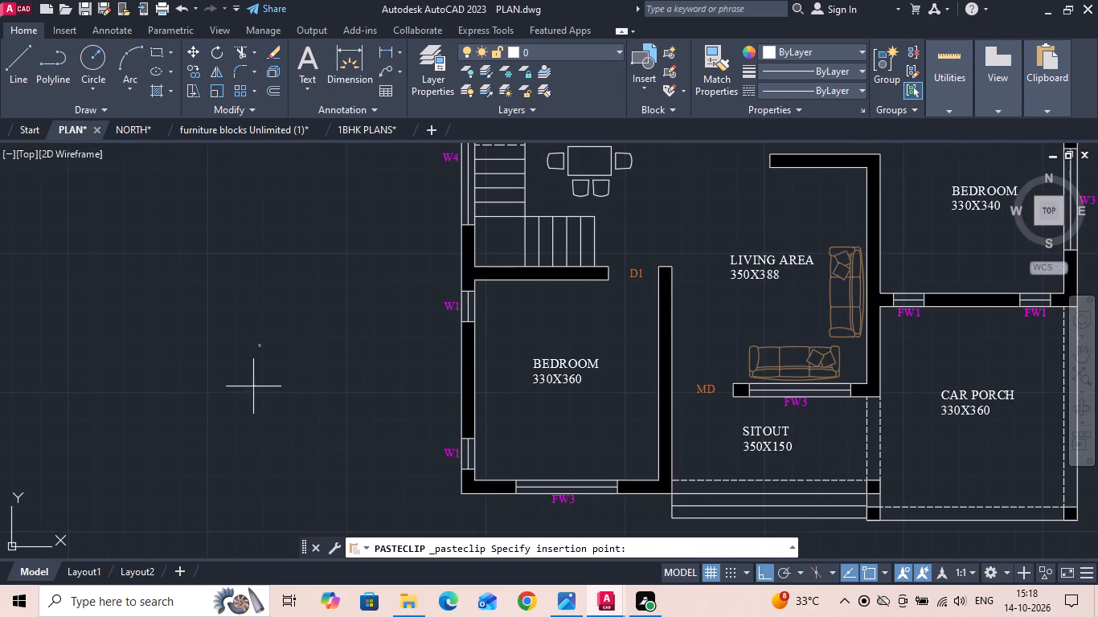
click(252, 386)
Scale the pasted rug by a factor of 39.3701.
drag(182, 432, 226, 370)
click(268, 295)
right_click(268, 293)
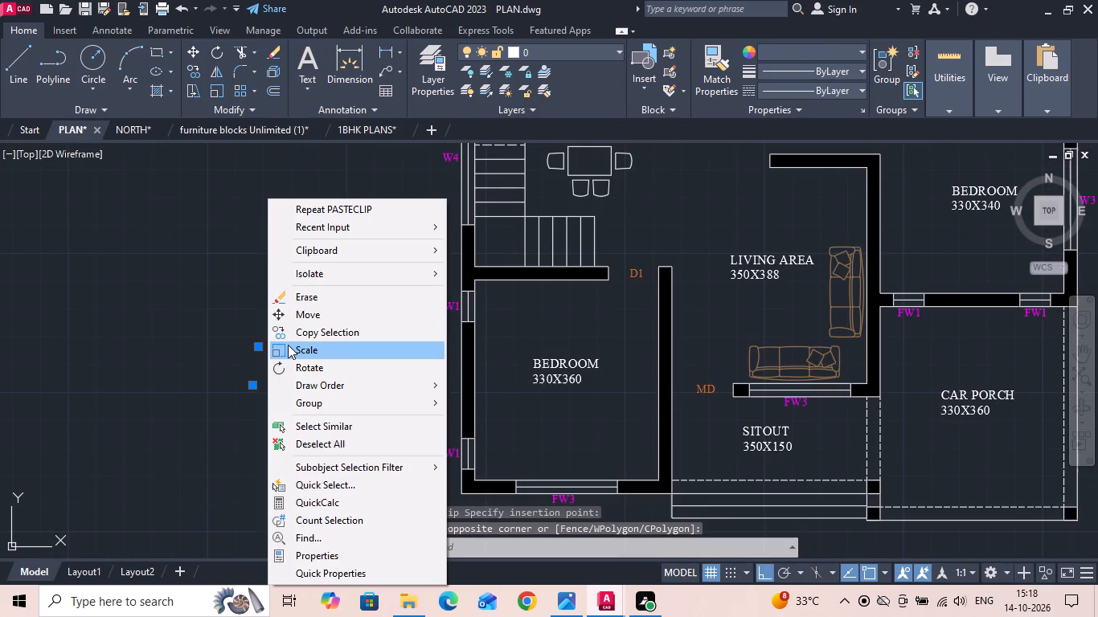
click(288, 345)
drag(289, 366, 288, 339)
text(39.)
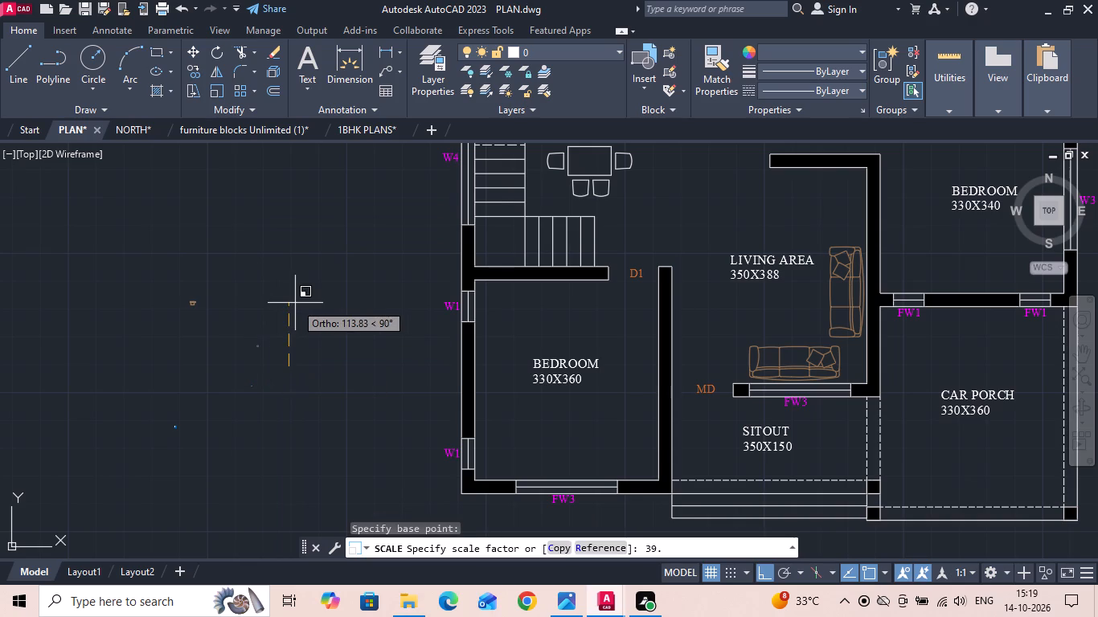
text(3701)
key(Return)
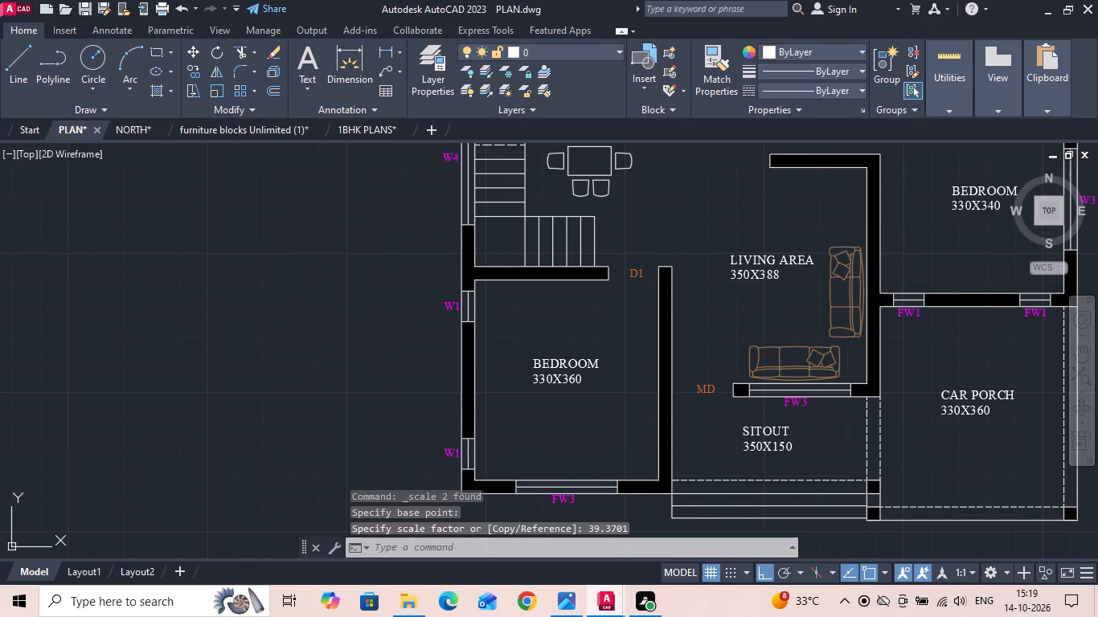
Move the reference image further left, away from the plan, to clear the area holding the bed block.
scroll(295, 302, down, 5)
scroll(200, 317, up, 2)
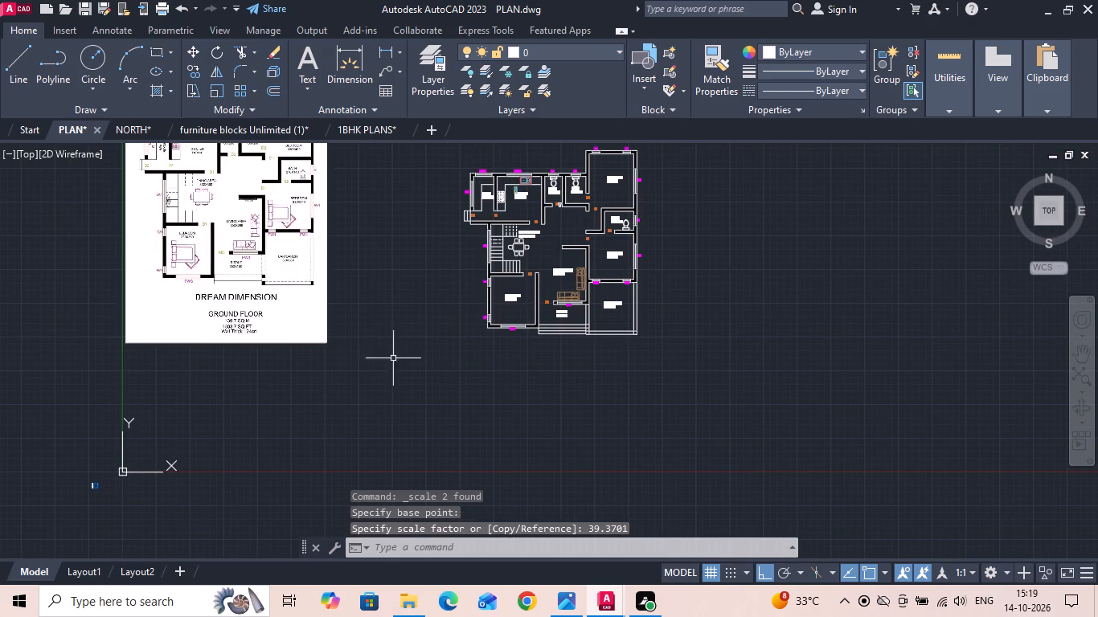
drag(399, 369, 367, 353)
click(280, 292)
right_click(280, 292)
click(331, 298)
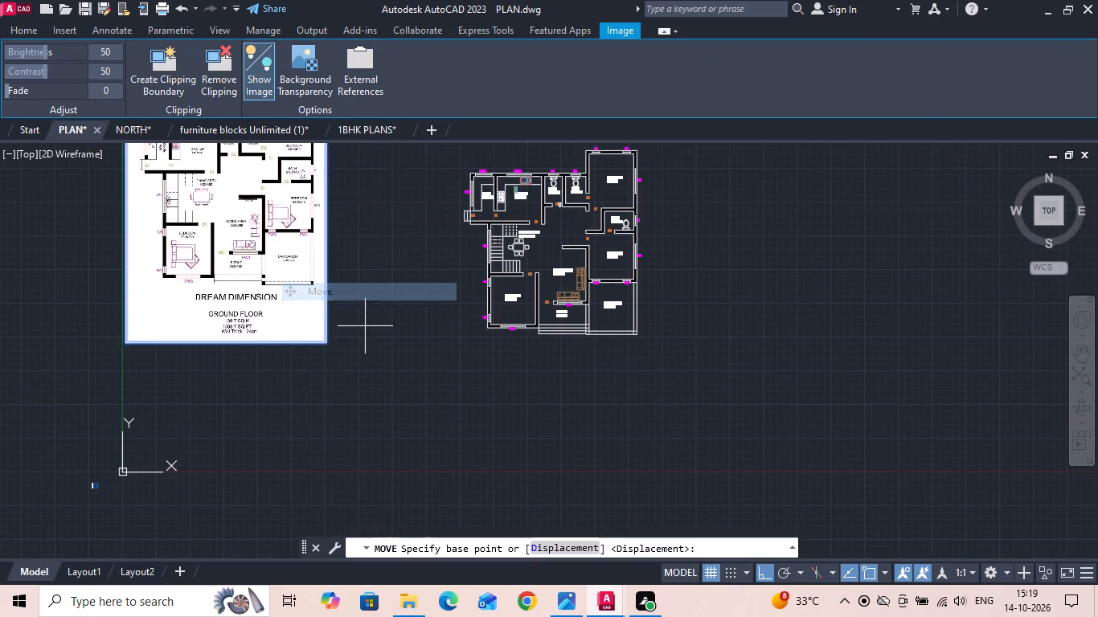
scroll(369, 333, down, 2)
drag(366, 384, 312, 390)
click(214, 392)
Move the bed and rug blocks together horizontally about 2222 units towards the plan.
drag(215, 431, 242, 374)
click(333, 202)
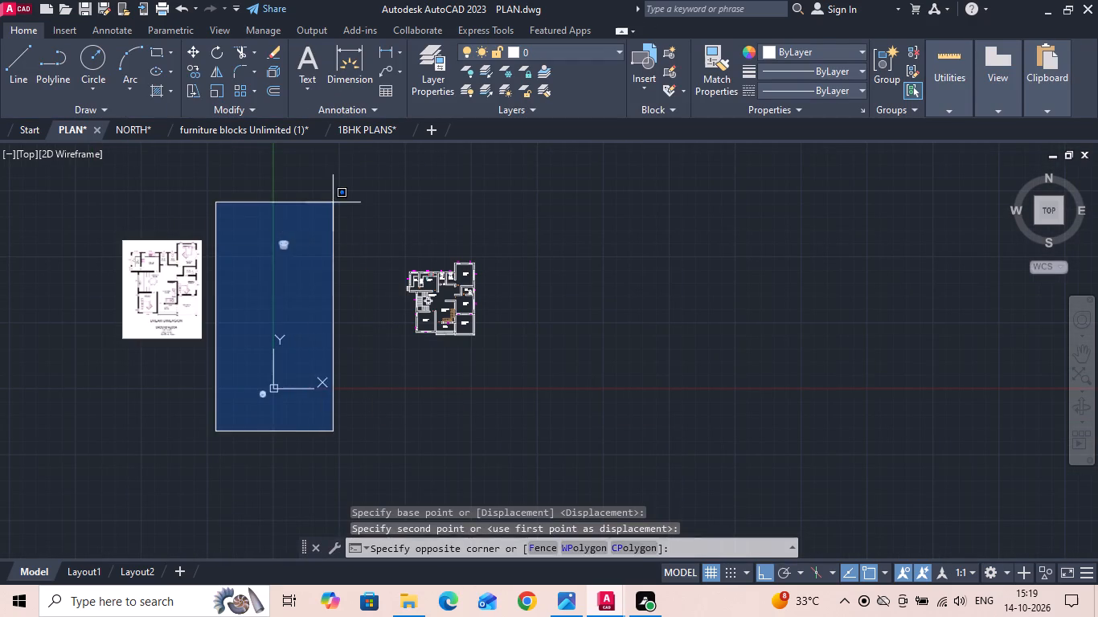
right_click(333, 211)
click(362, 309)
drag(468, 407, 498, 405)
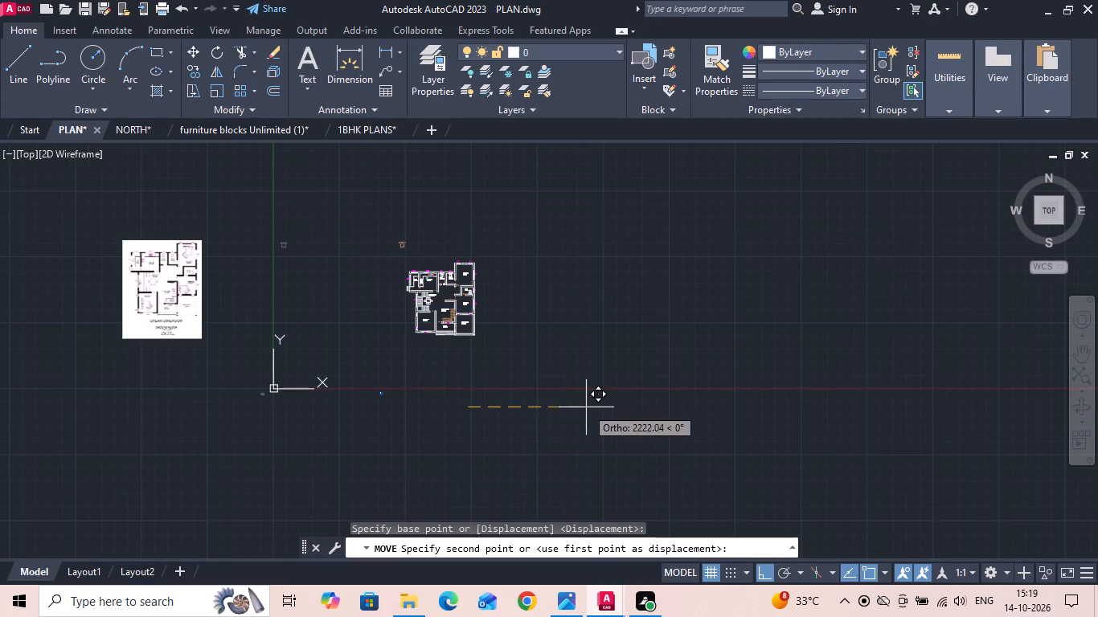
click(589, 406)
Move the rug straight up so it sits beside the plan's lower-left bedroom.
drag(473, 441, 421, 415)
click(330, 366)
right_click(328, 365)
click(404, 284)
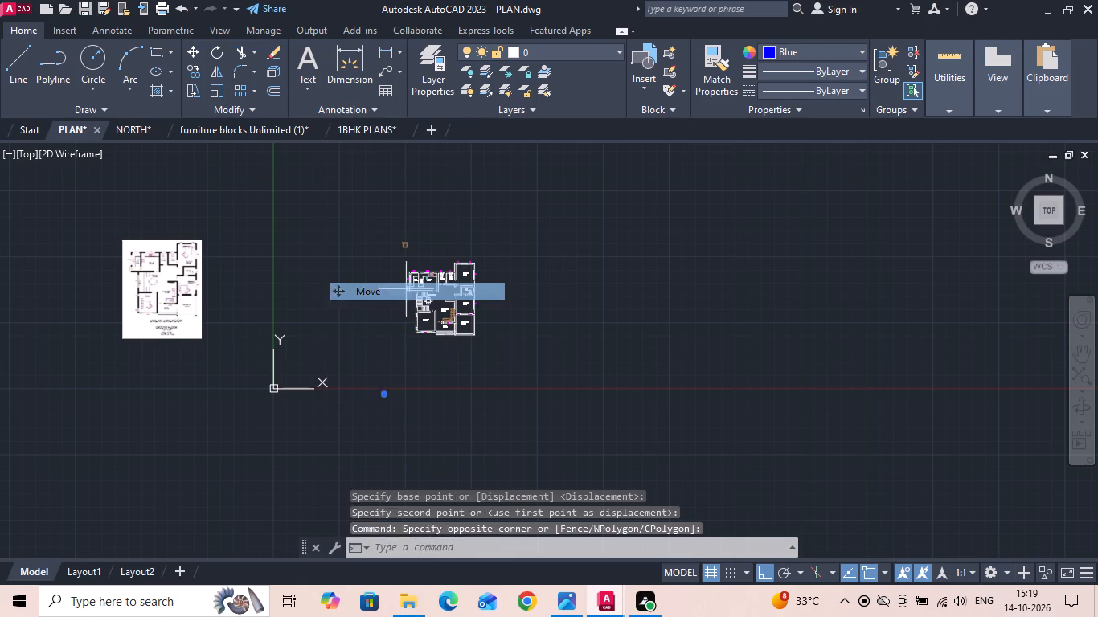
click(415, 407)
click(417, 325)
Move the bed block straight down, next to the rug beside the lower-left bedroom.
scroll(411, 248, up, 1)
drag(410, 235, 395, 234)
click(388, 236)
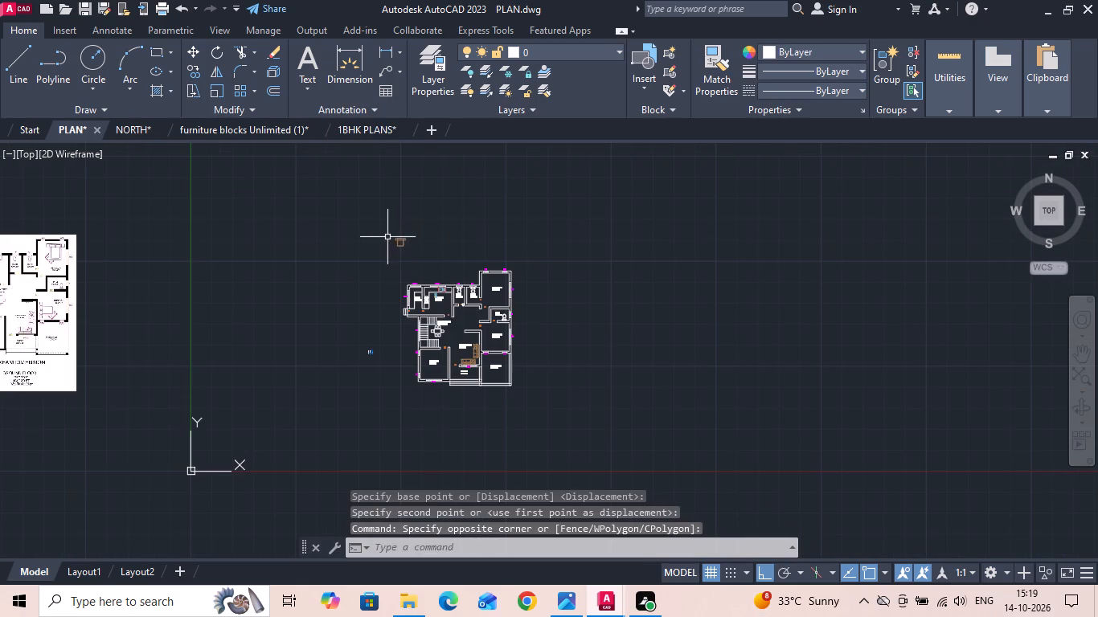
drag(473, 259, 408, 258)
click(340, 237)
right_click(340, 237)
click(371, 296)
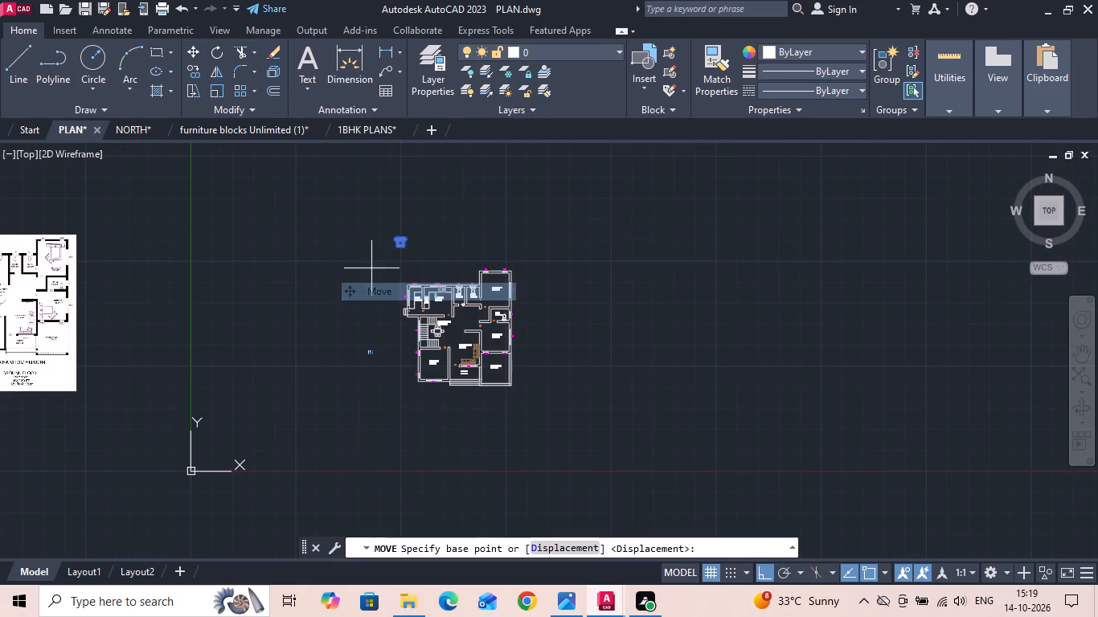
click(398, 248)
scroll(390, 358, up, 3)
click(390, 359)
Move the reference image back to the right, close beside the bed, rug and floor plan.
scroll(449, 394, down, 3)
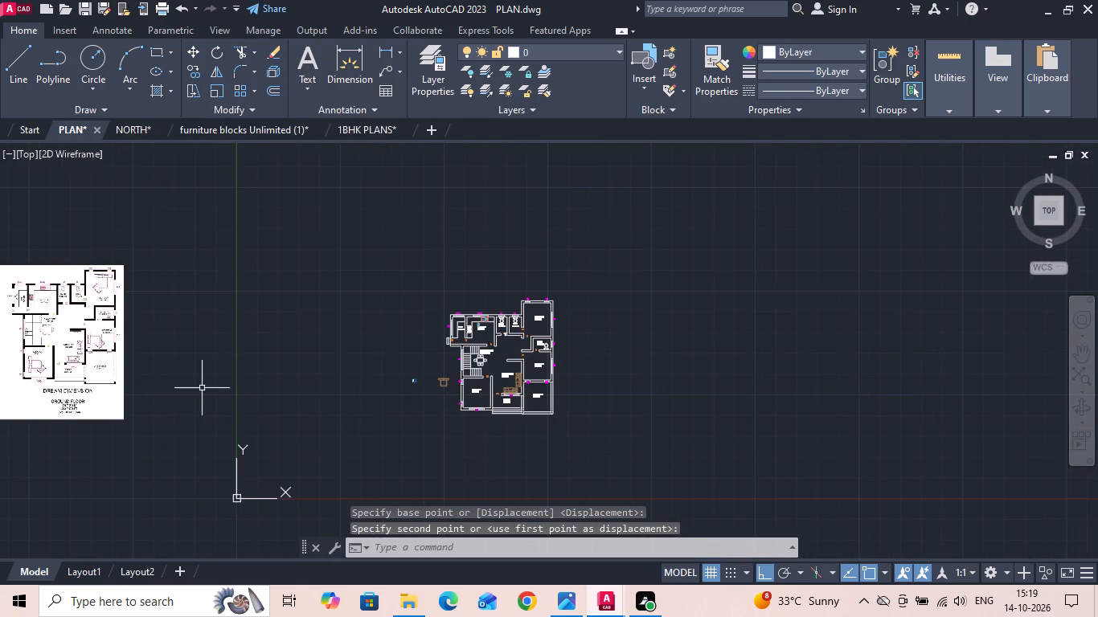
drag(201, 387, 142, 364)
click(66, 329)
right_click(62, 329)
click(113, 295)
drag(96, 346, 177, 375)
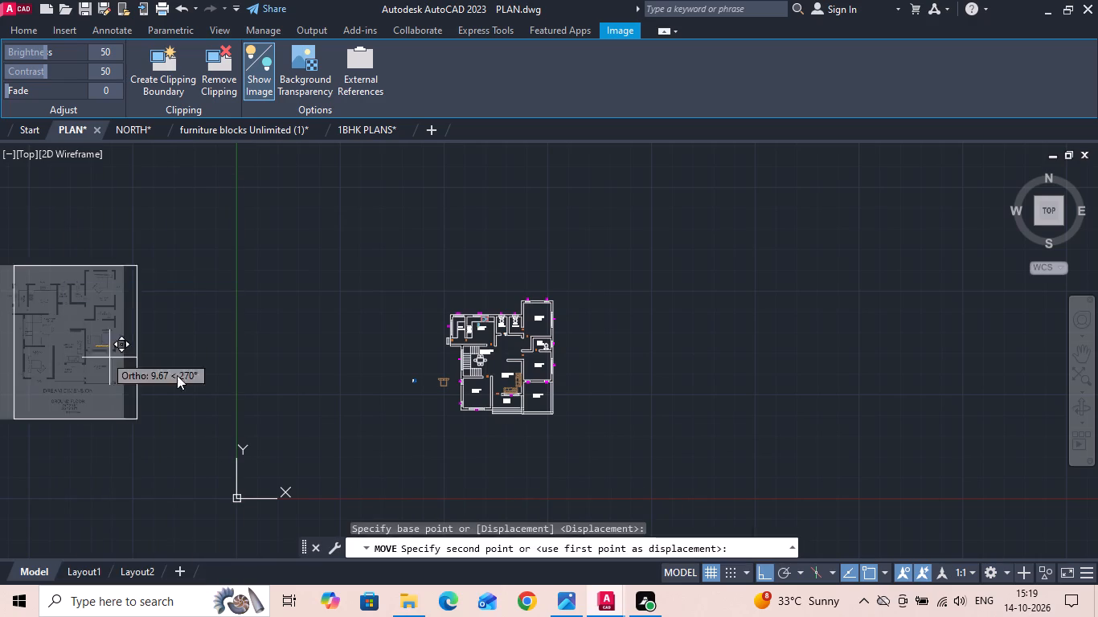
drag(177, 375, 135, 366)
click(377, 401)
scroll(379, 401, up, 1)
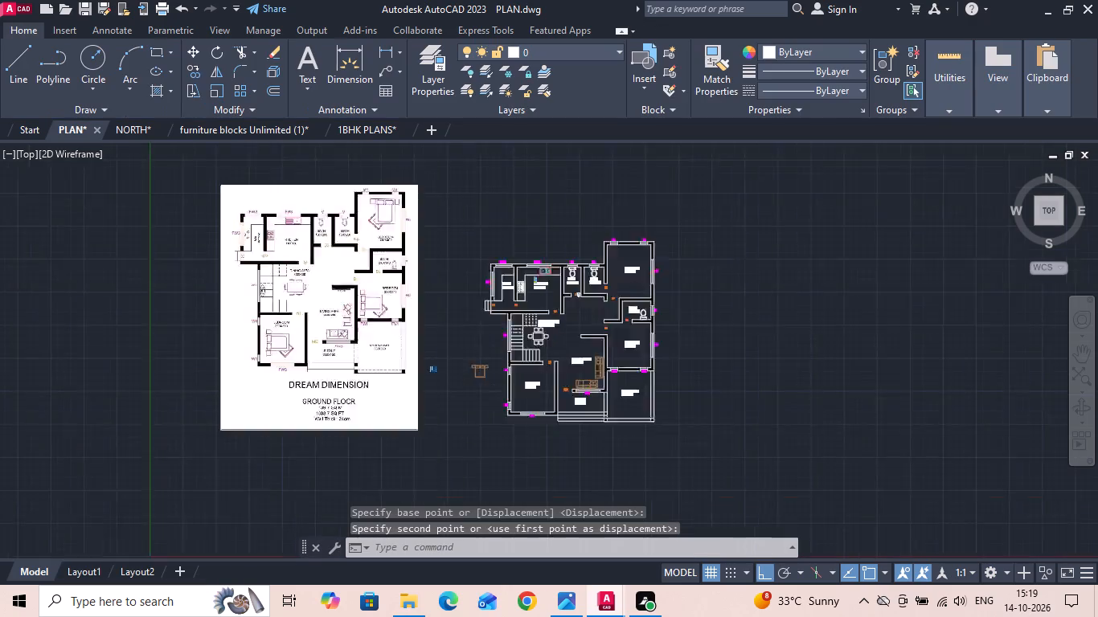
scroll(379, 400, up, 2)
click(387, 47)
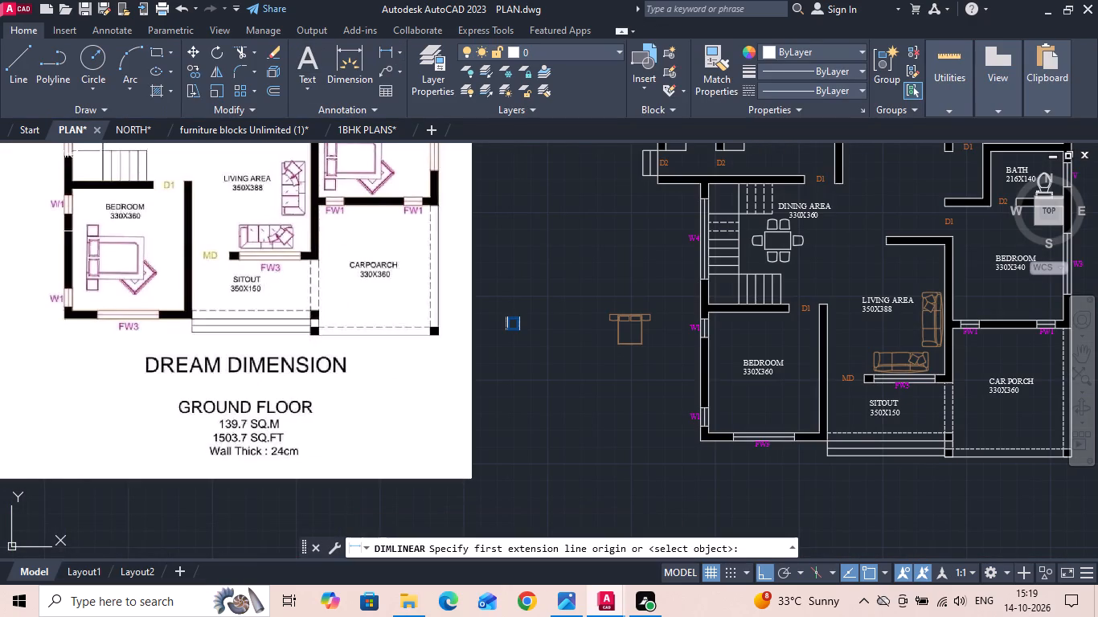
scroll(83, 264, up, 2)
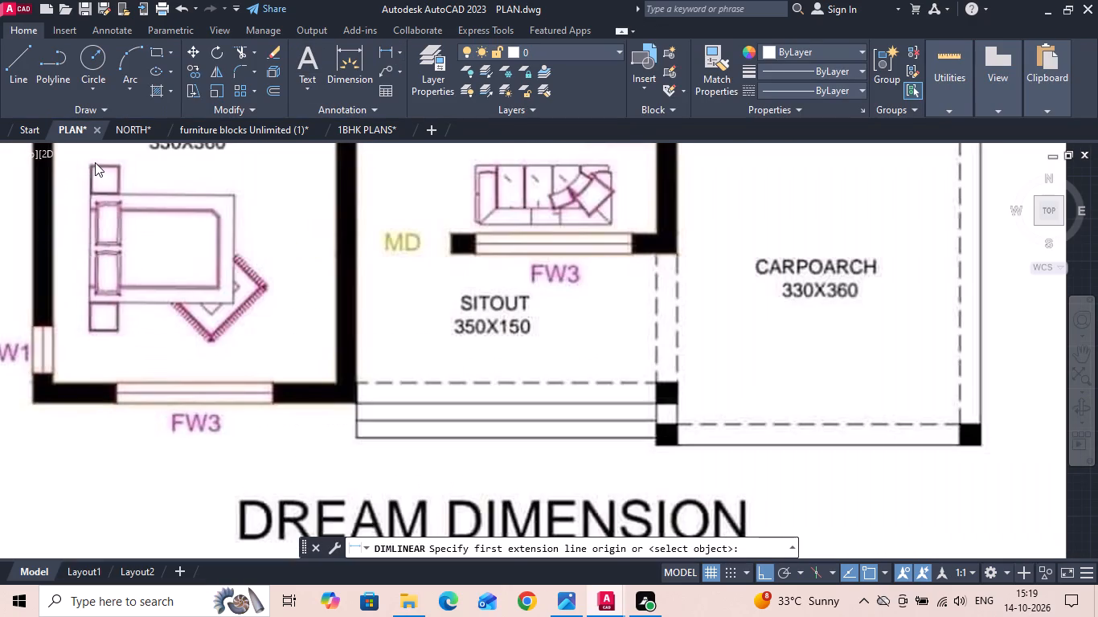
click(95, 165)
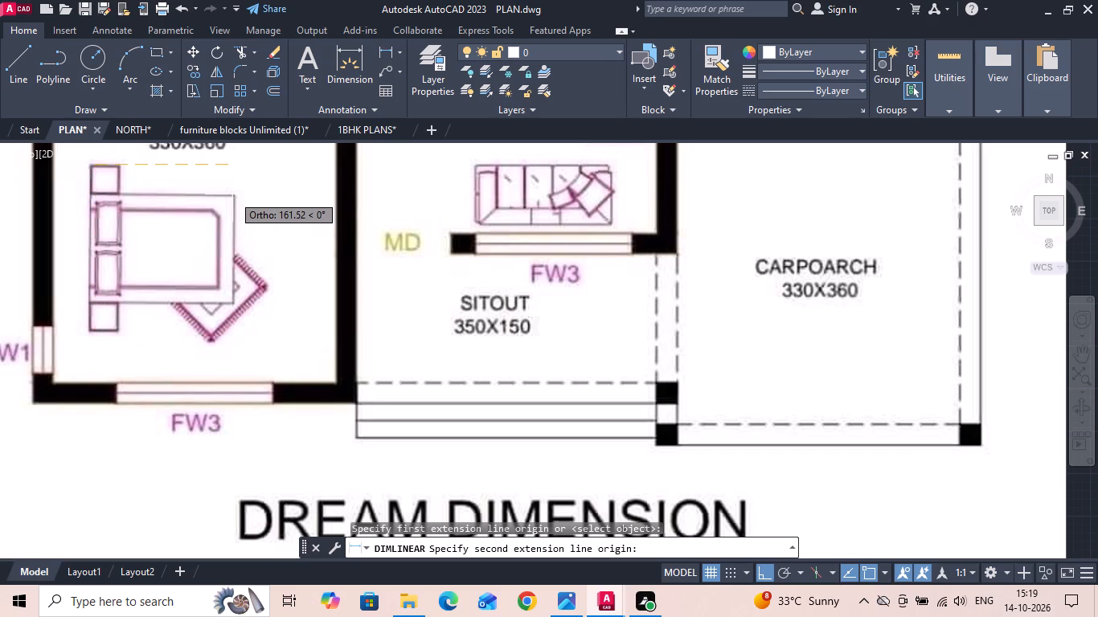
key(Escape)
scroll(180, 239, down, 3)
Add linear dimensions for the bed block's overall width across both bedside tables and its overall length.
scroll(430, 279, up, 1)
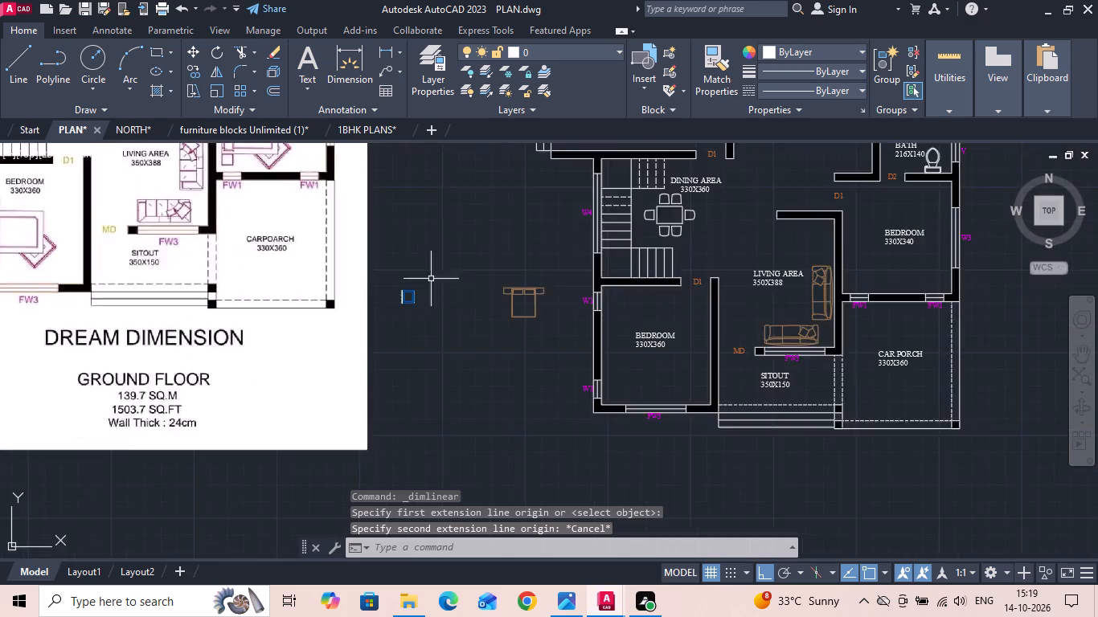
scroll(433, 279, up, 2)
scroll(558, 312, up, 2)
key(space)
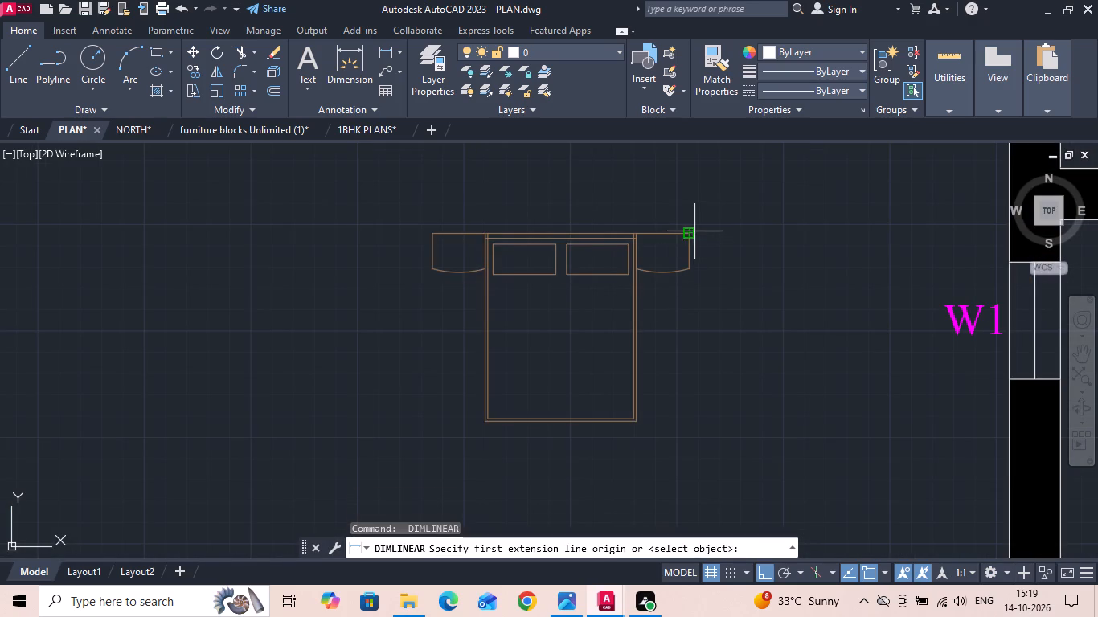
click(693, 231)
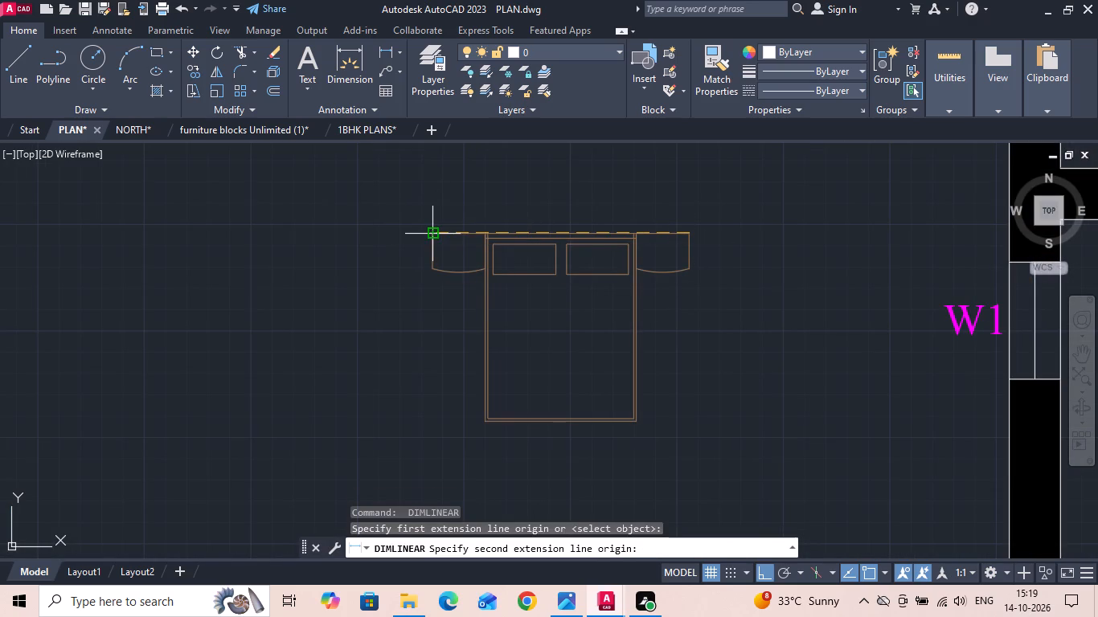
click(433, 231)
click(433, 210)
key(space)
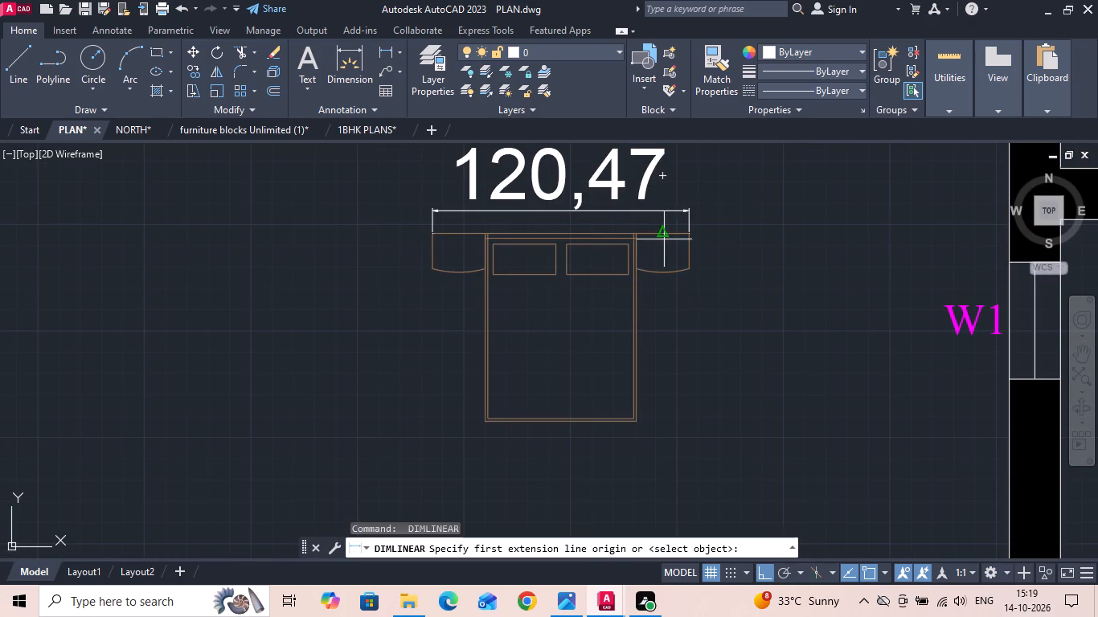
click(664, 237)
click(642, 425)
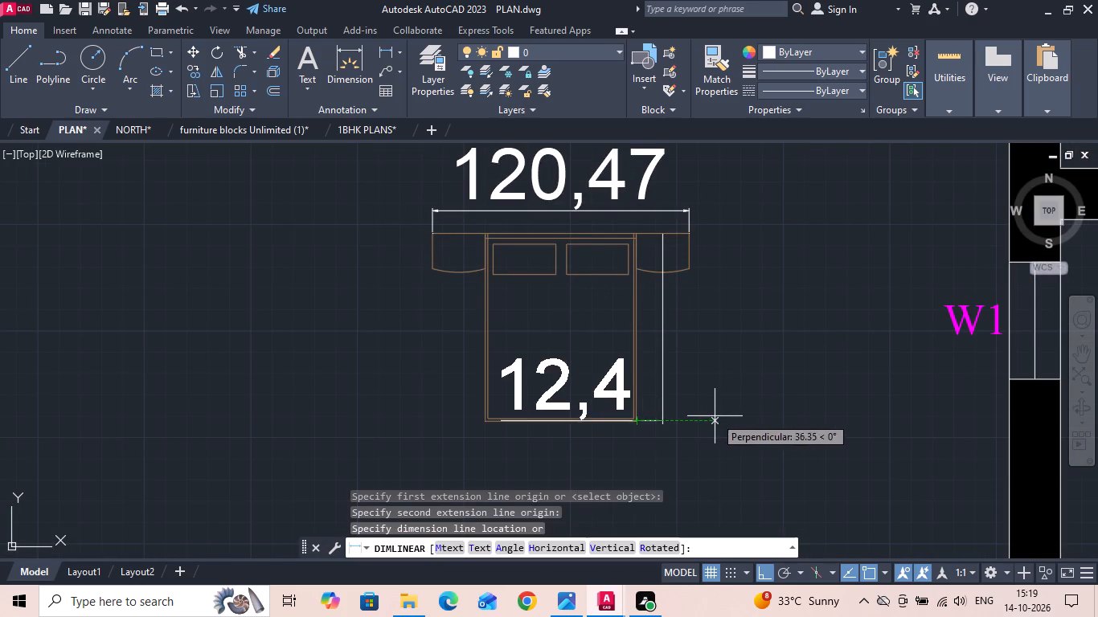
click(721, 391)
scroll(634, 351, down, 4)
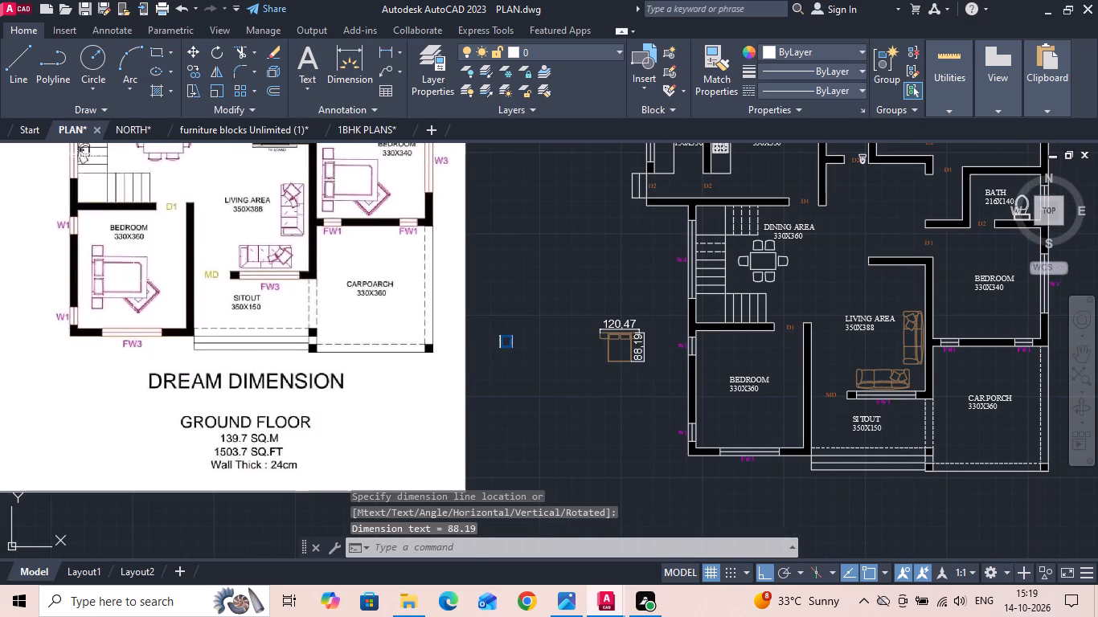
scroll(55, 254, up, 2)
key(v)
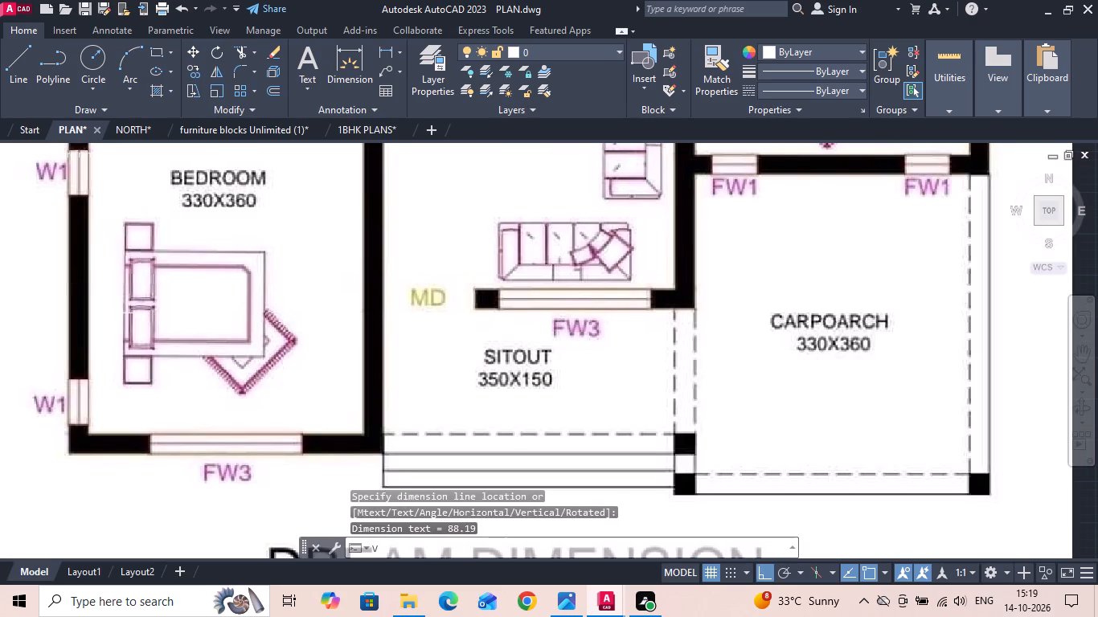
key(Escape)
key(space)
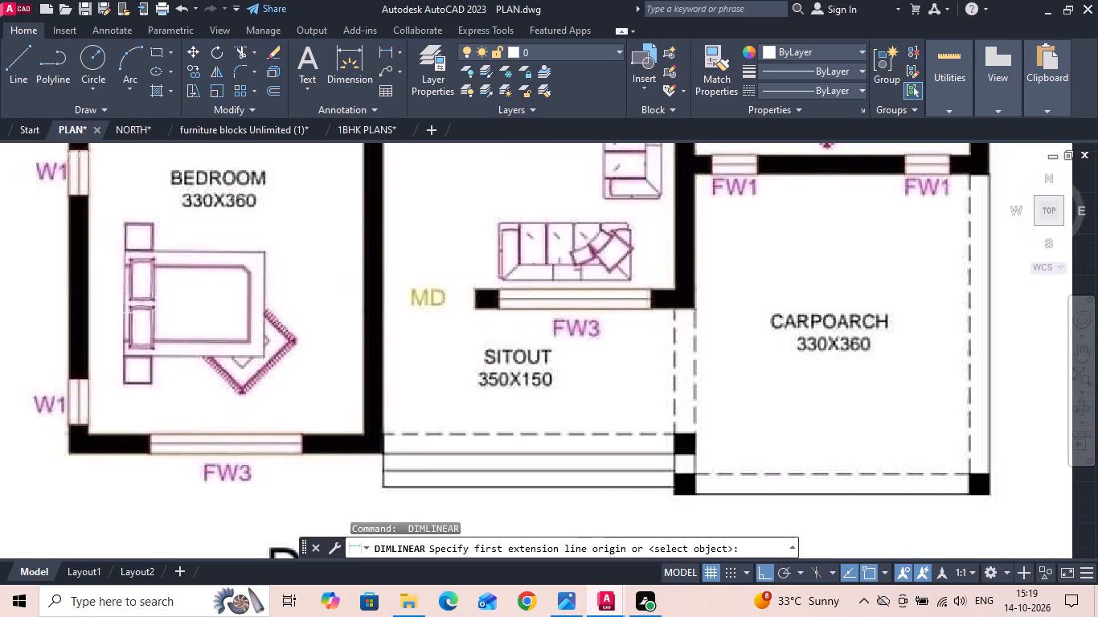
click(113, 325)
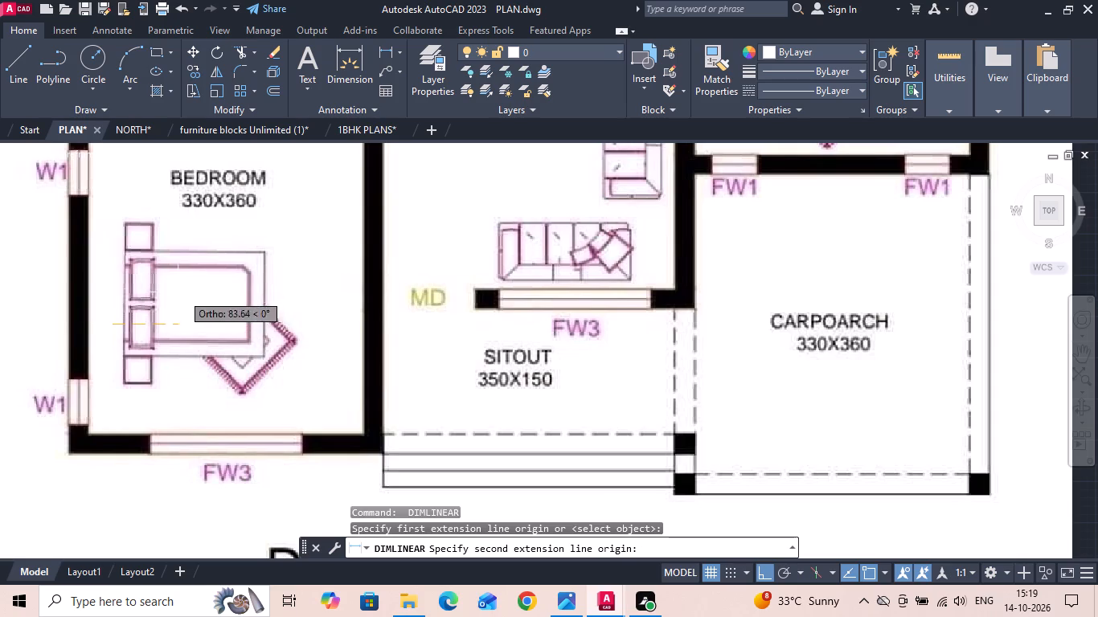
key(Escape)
Scale the bed block up from its lower-left corner to about 173 wide and 127 long.
scroll(121, 288, down, 5)
scroll(245, 314, up, 3)
scroll(326, 332, up, 2)
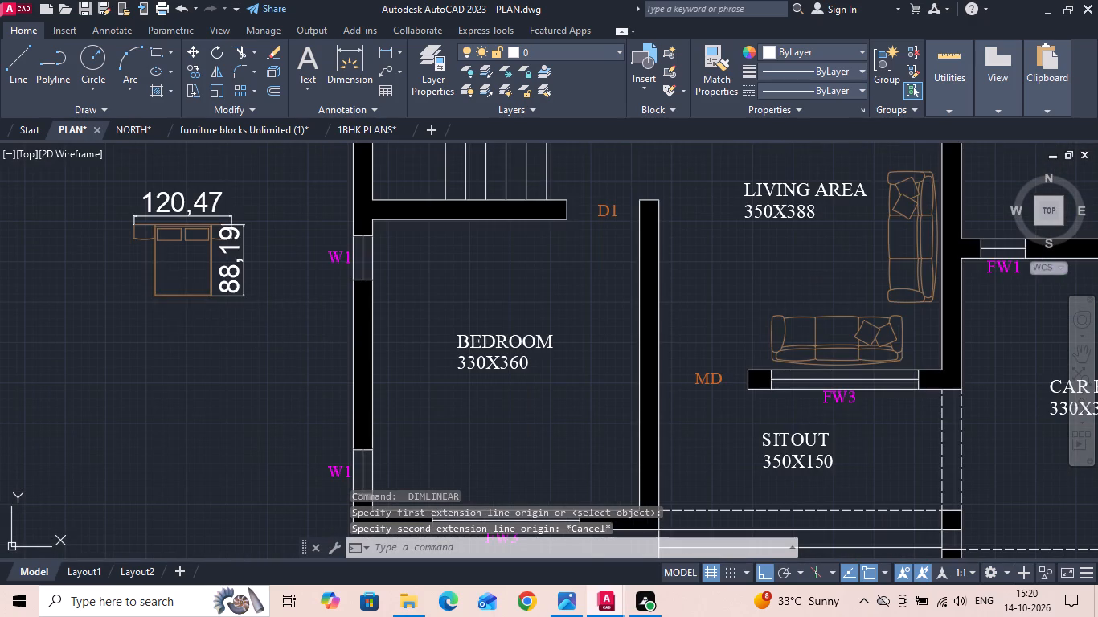
click(178, 300)
click(158, 271)
right_click(158, 269)
key(Escape)
scroll(123, 262, up, 1)
right_click(197, 271)
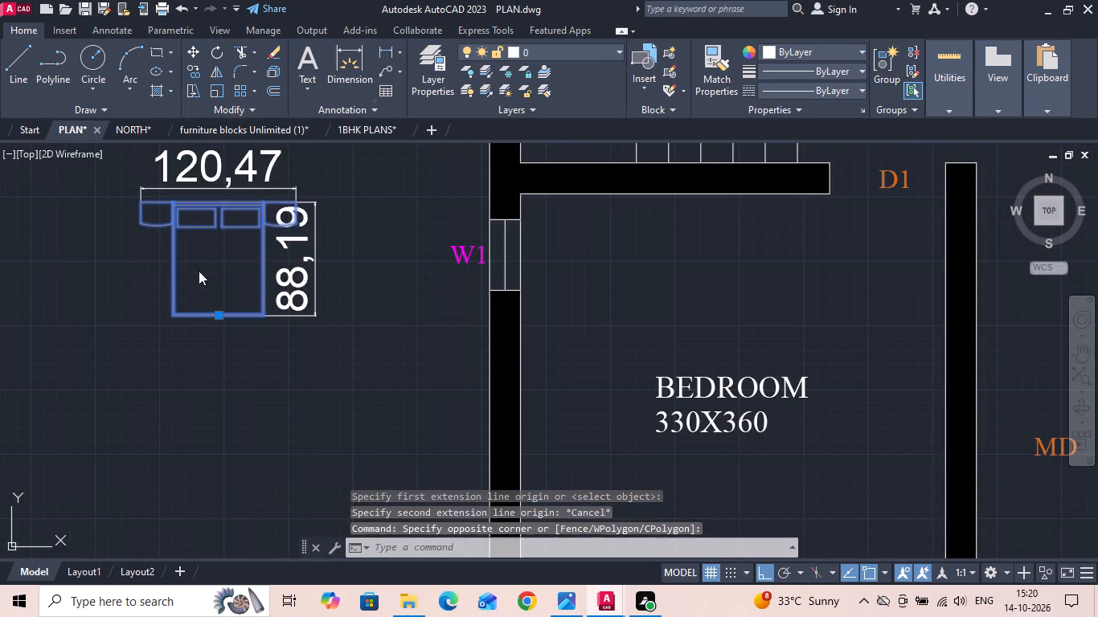
click(222, 323)
click(170, 319)
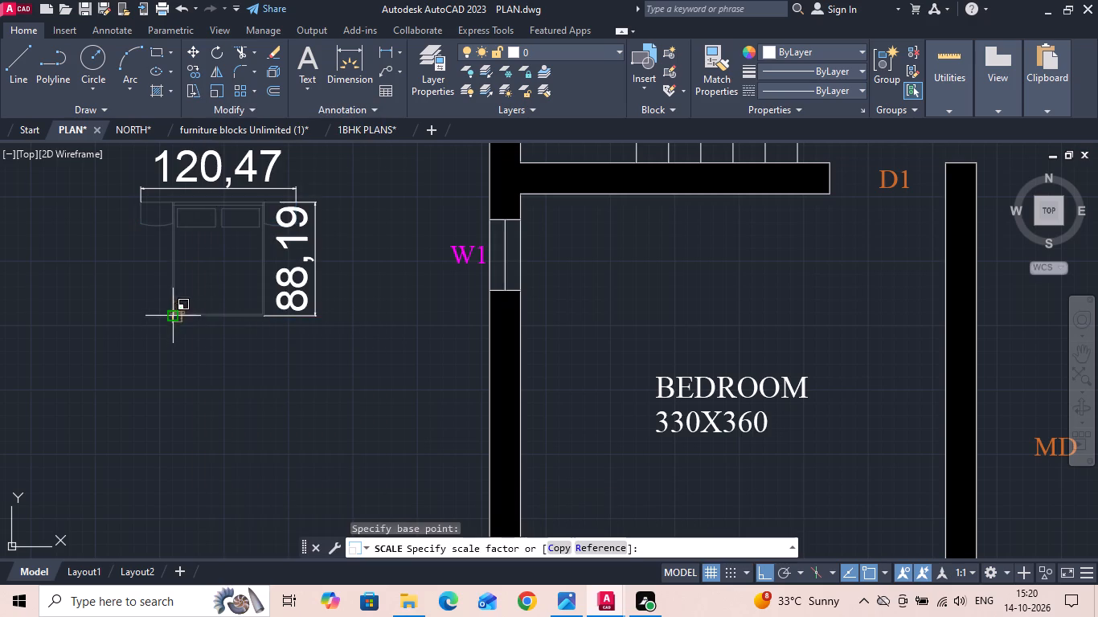
click(167, 435)
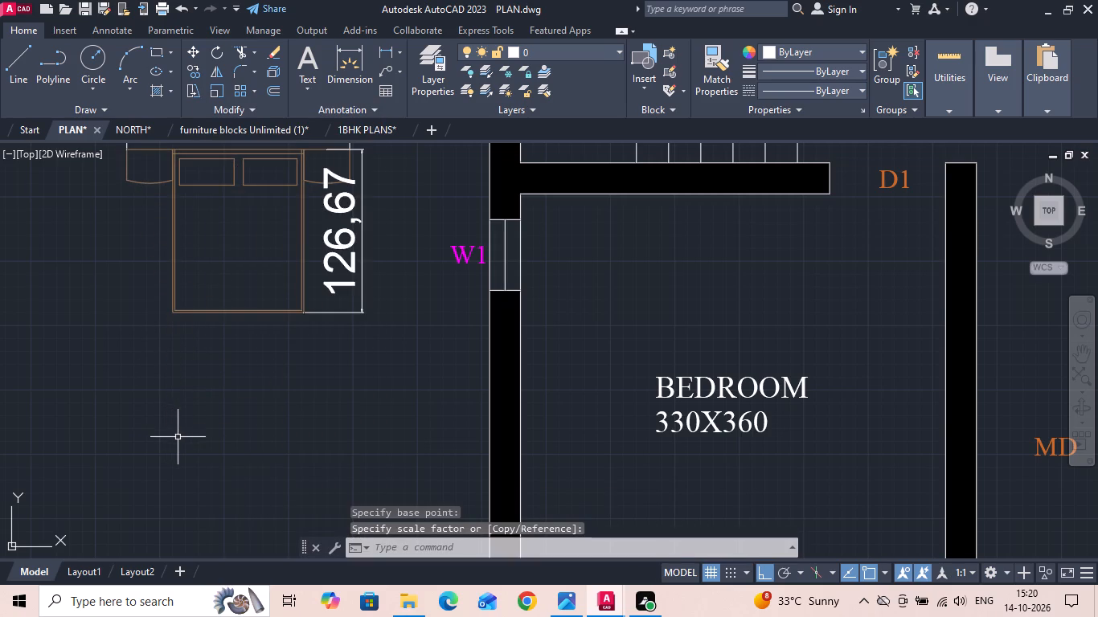
Scale the bed block up again to about 204 wide across both bedside tables and 149 long.
scroll(187, 419, down, 1)
middle_drag(193, 309, 221, 361)
scroll(215, 344, up, 1)
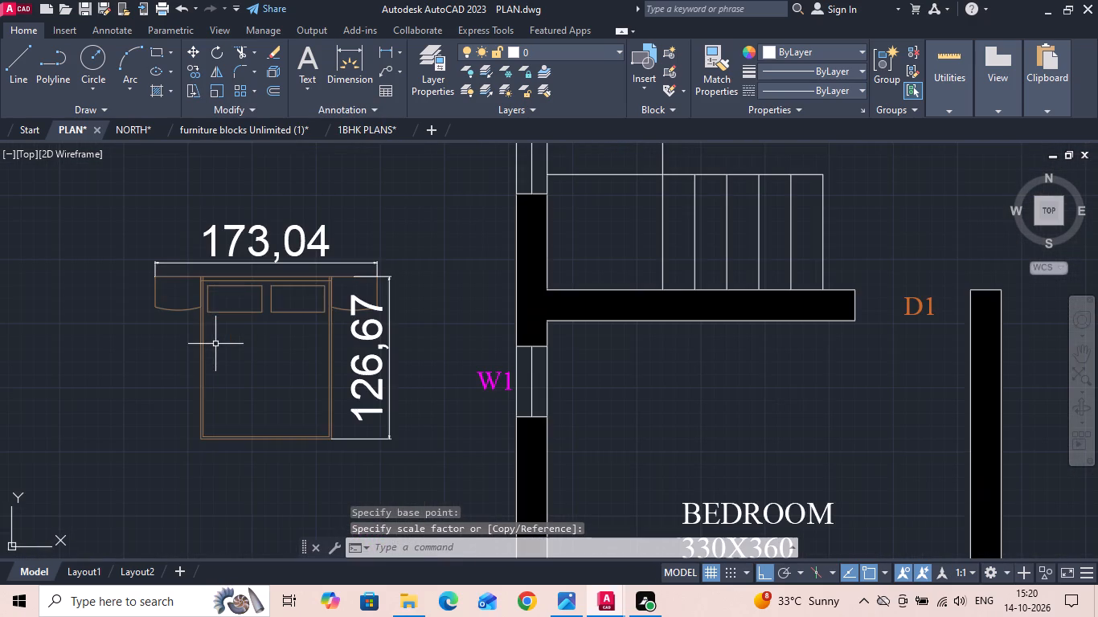
click(239, 338)
click(226, 304)
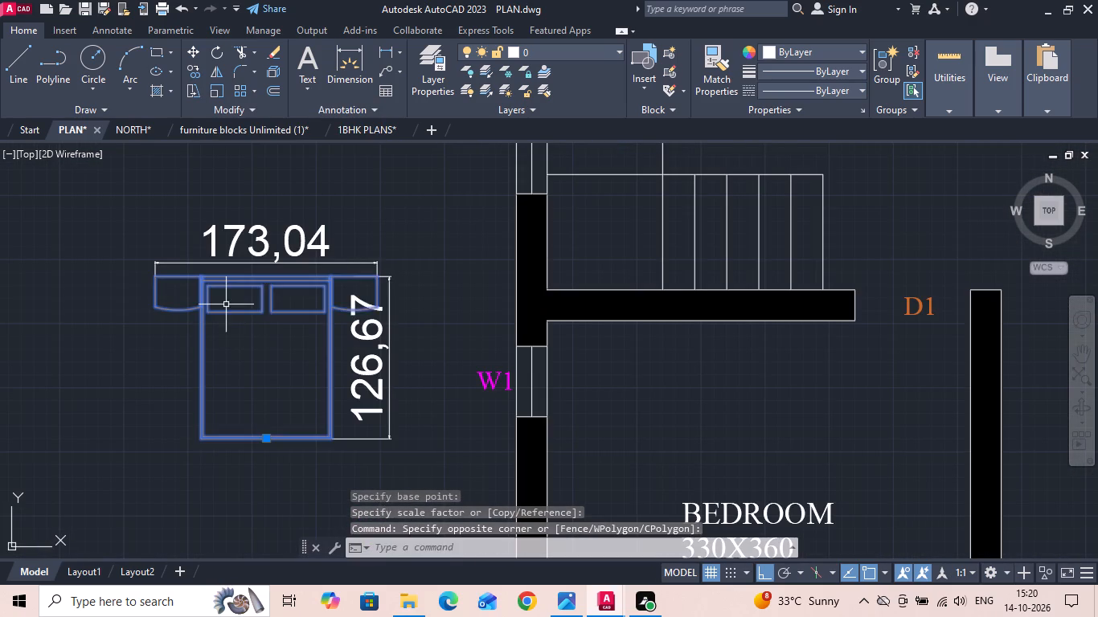
right_click(226, 304)
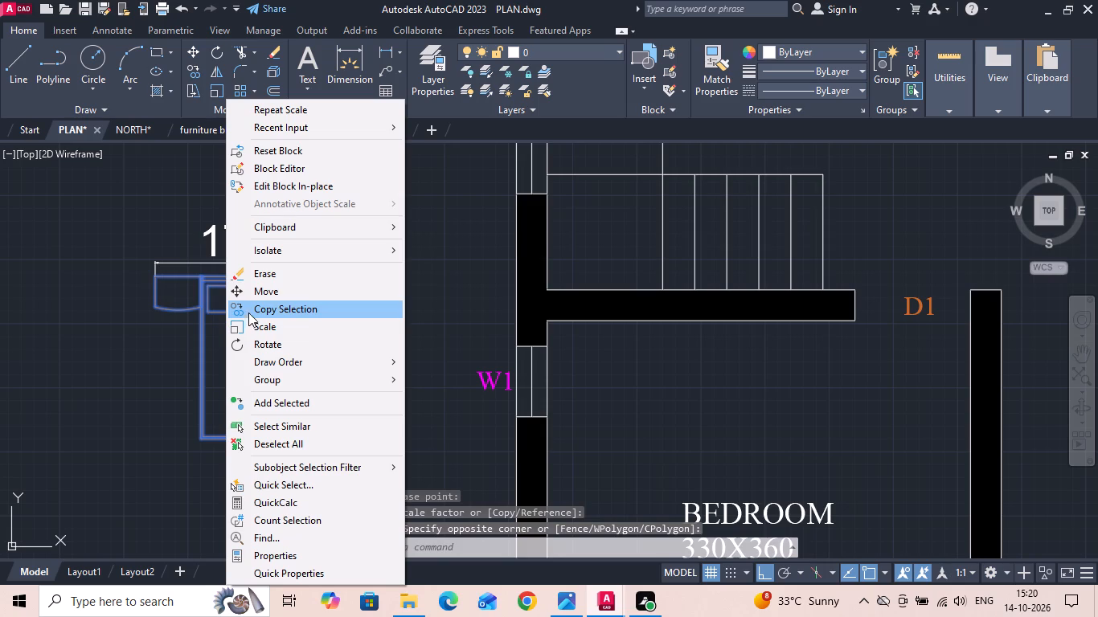
click(252, 322)
drag(231, 357, 231, 368)
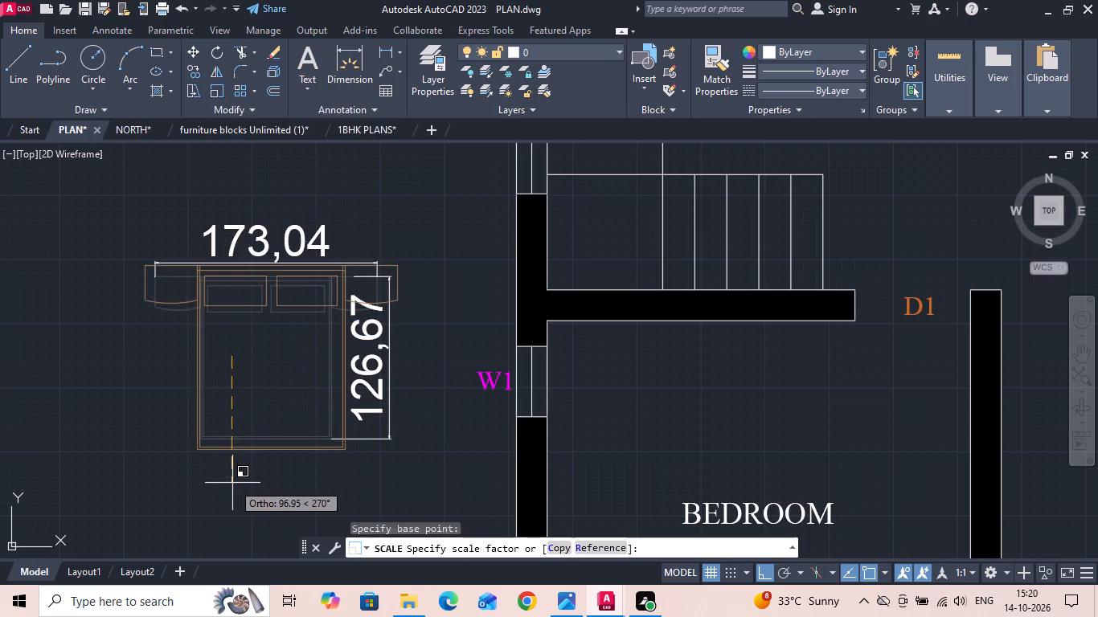
click(234, 488)
Scale the blue rug block up to roughly twice its size.
scroll(375, 304, down, 2)
scroll(165, 370, up, 1)
drag(163, 369, 154, 350)
click(130, 308)
right_click(130, 308)
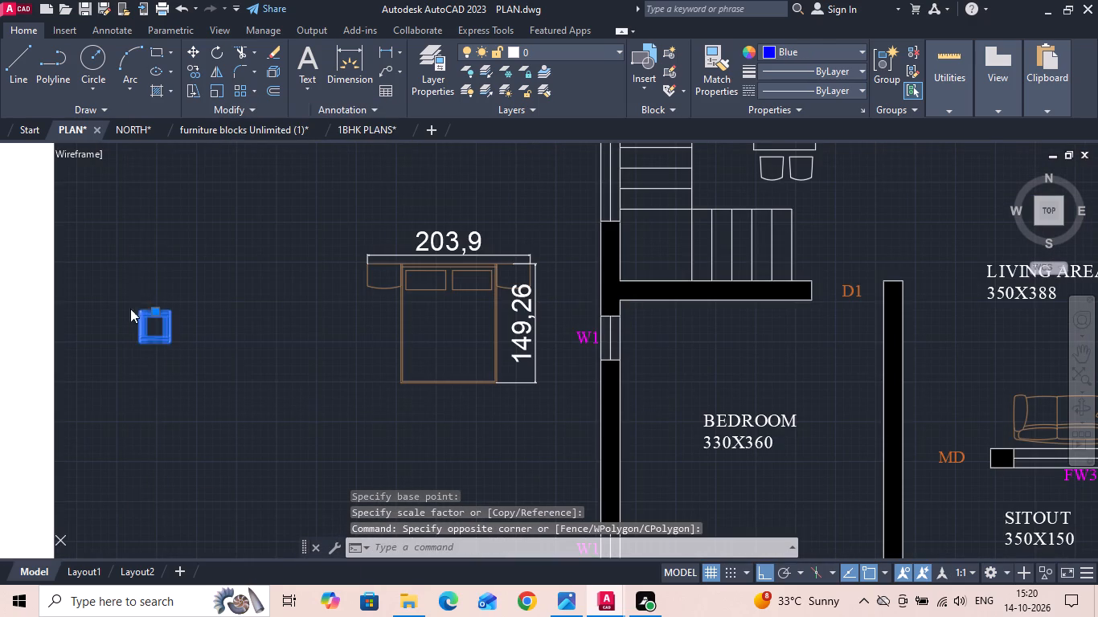
click(153, 337)
key(Escape)
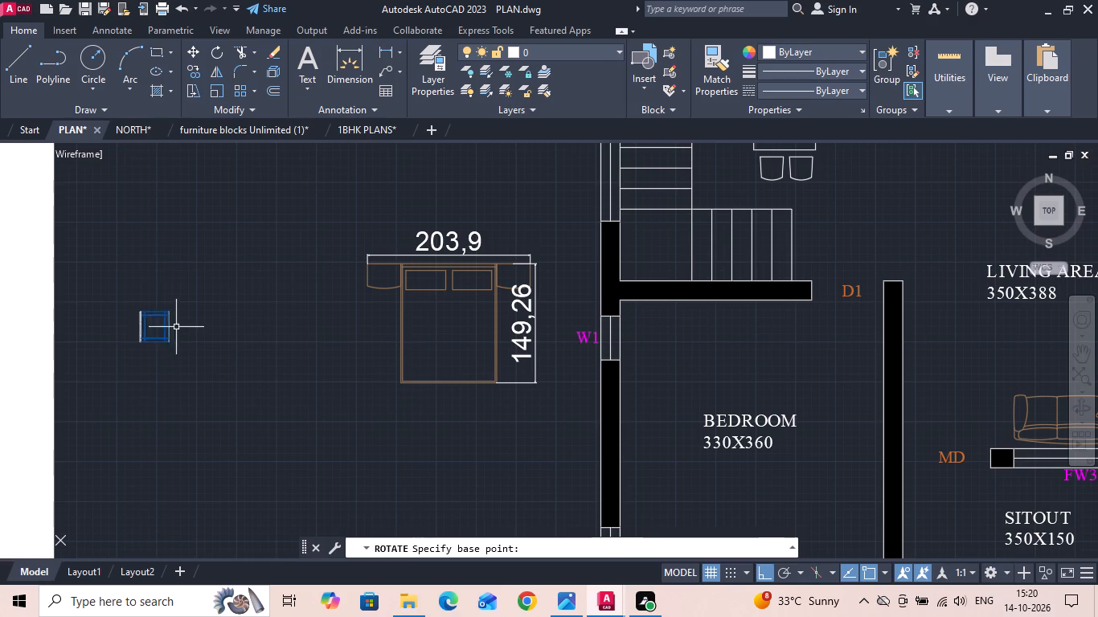
click(171, 326)
right_click(154, 308)
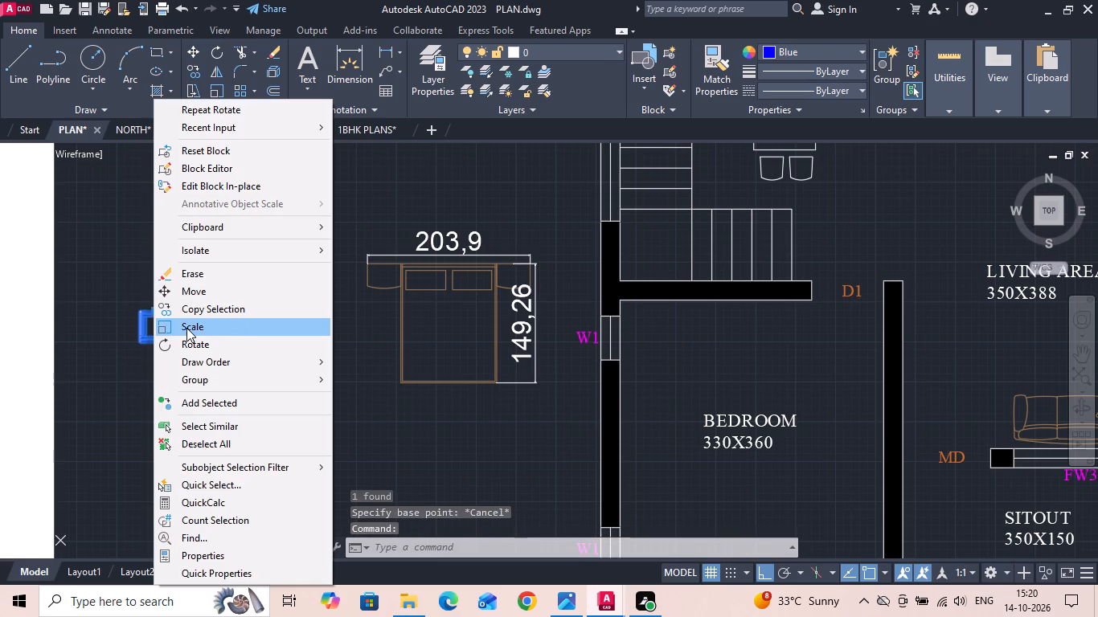
click(186, 328)
click(196, 304)
click(232, 274)
Rotate the enlarged rug 45 degrees about its lower-right corner.
middle_drag(167, 314, 167, 315)
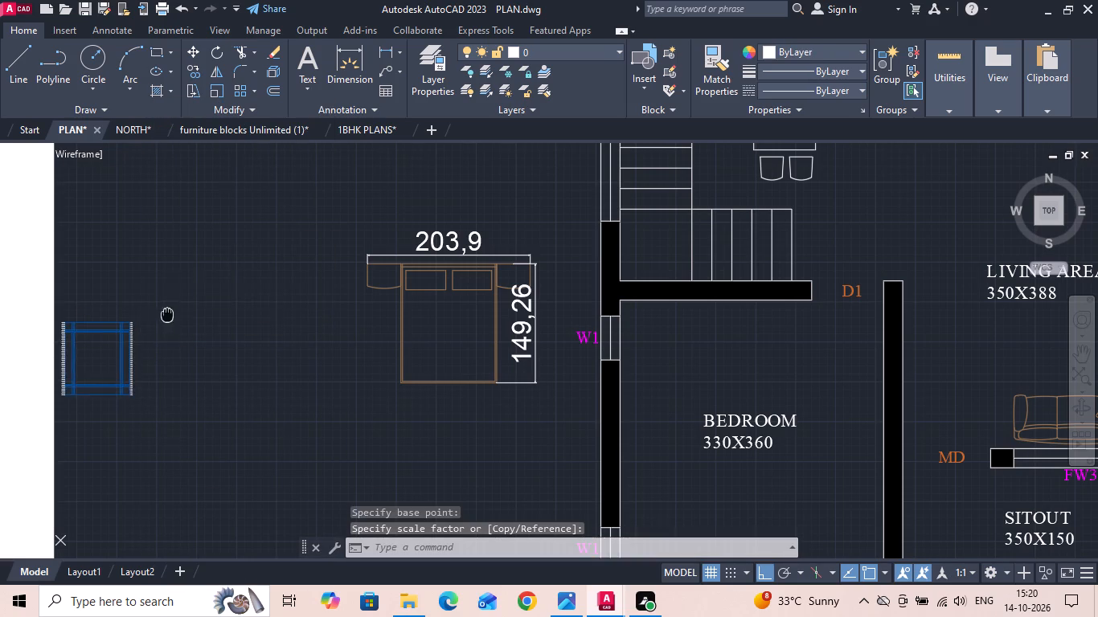
middle_drag(167, 315, 395, 268)
scroll(395, 268, down, 2)
scroll(355, 290, up, 3)
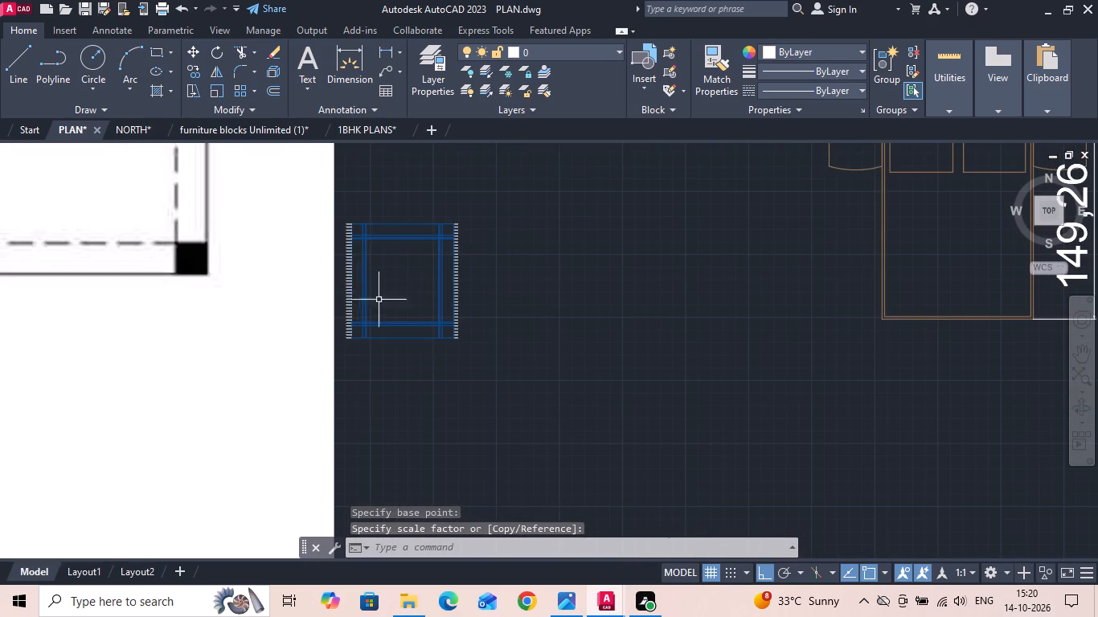
click(436, 339)
right_click(407, 290)
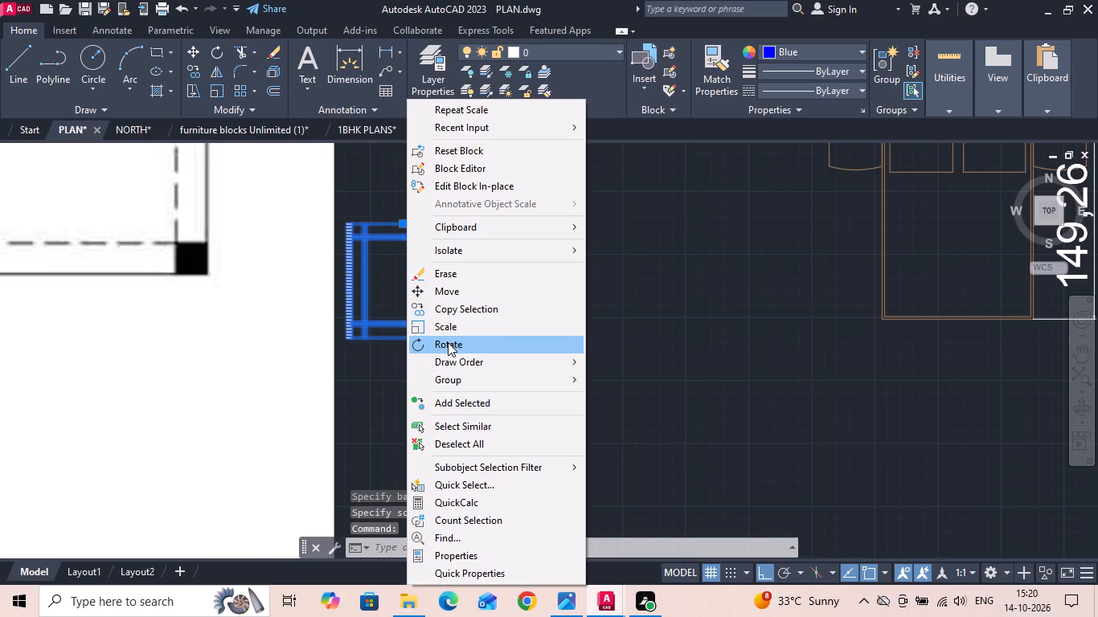
click(448, 343)
scroll(459, 340, up, 3)
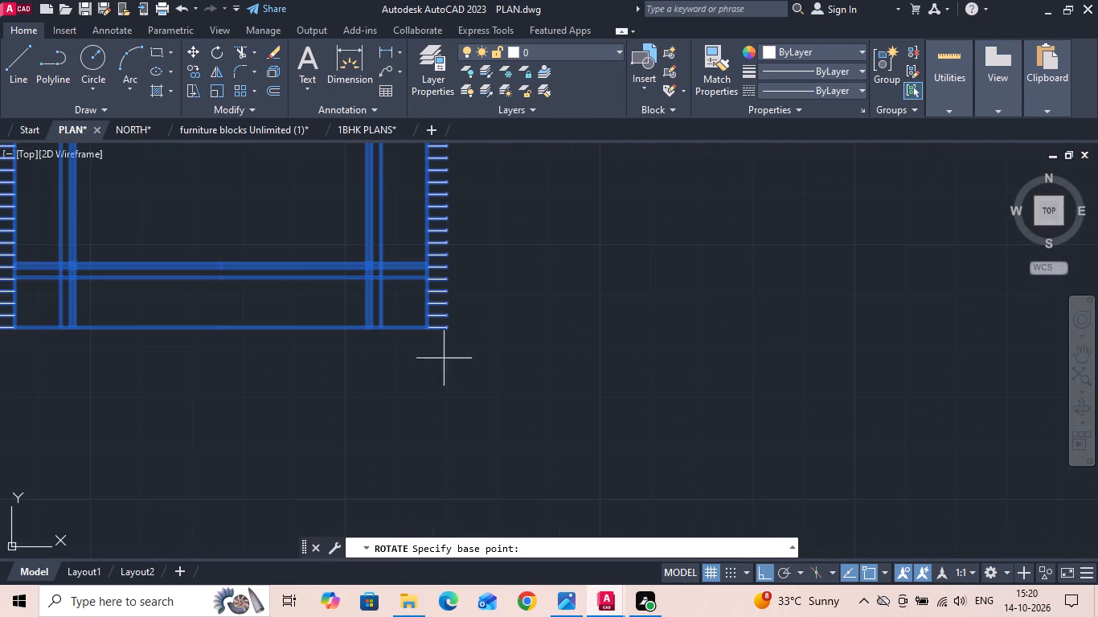
click(424, 333)
scroll(422, 343, down, 1)
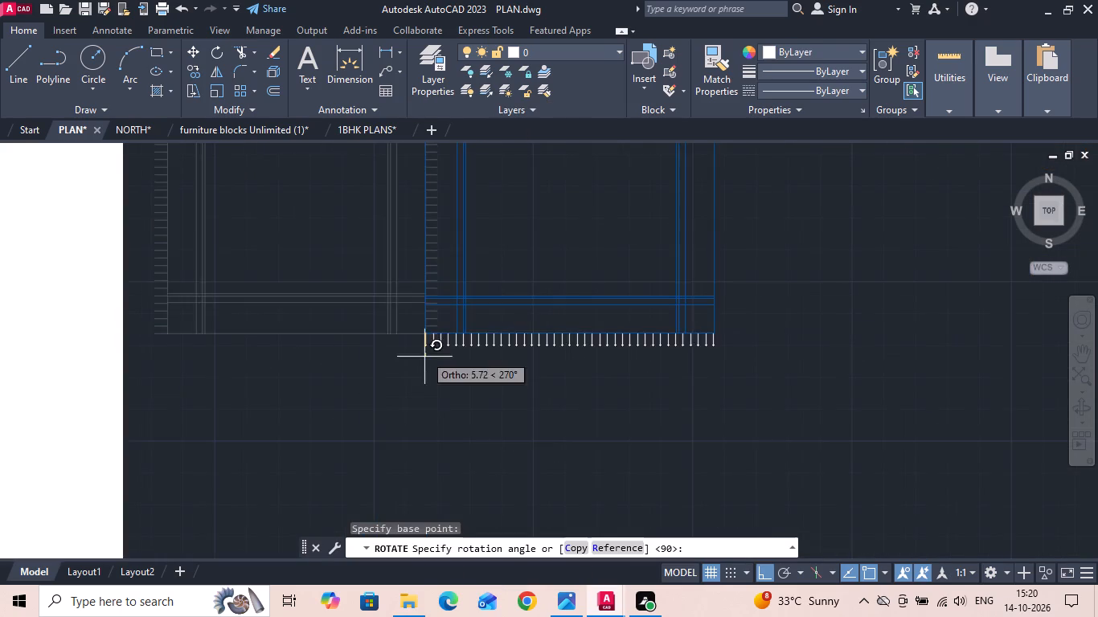
scroll(428, 311, down, 1)
text(45)
key(Return)
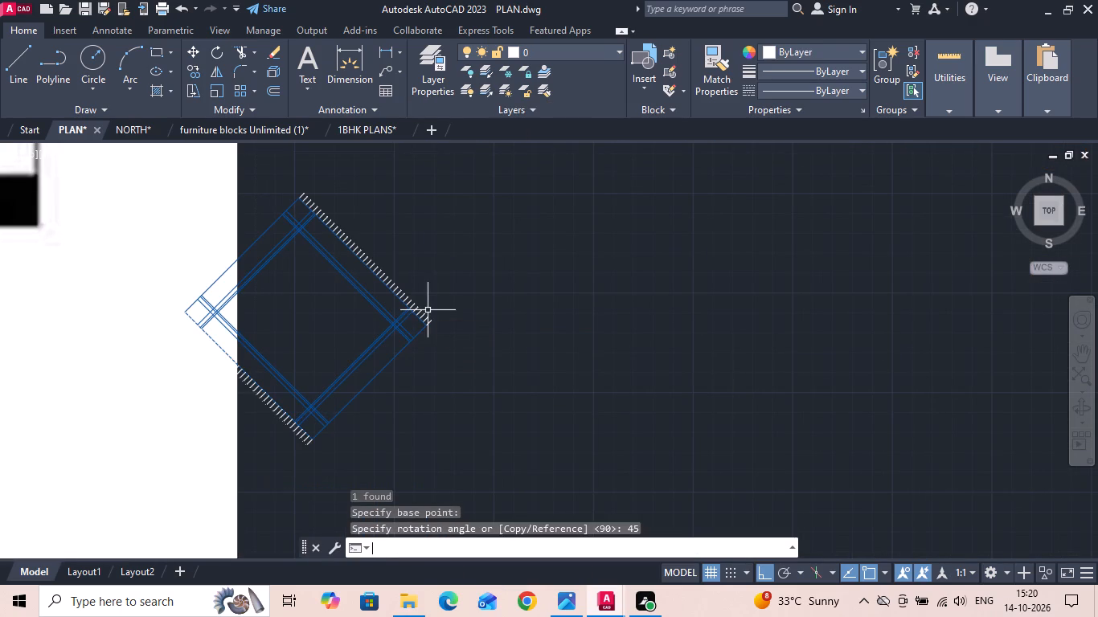
Move the rotated rug straight across so it overlaps the lower-left corner of the bed.
scroll(433, 317, down, 3)
drag(443, 336, 439, 319)
click(428, 291)
right_click(428, 291)
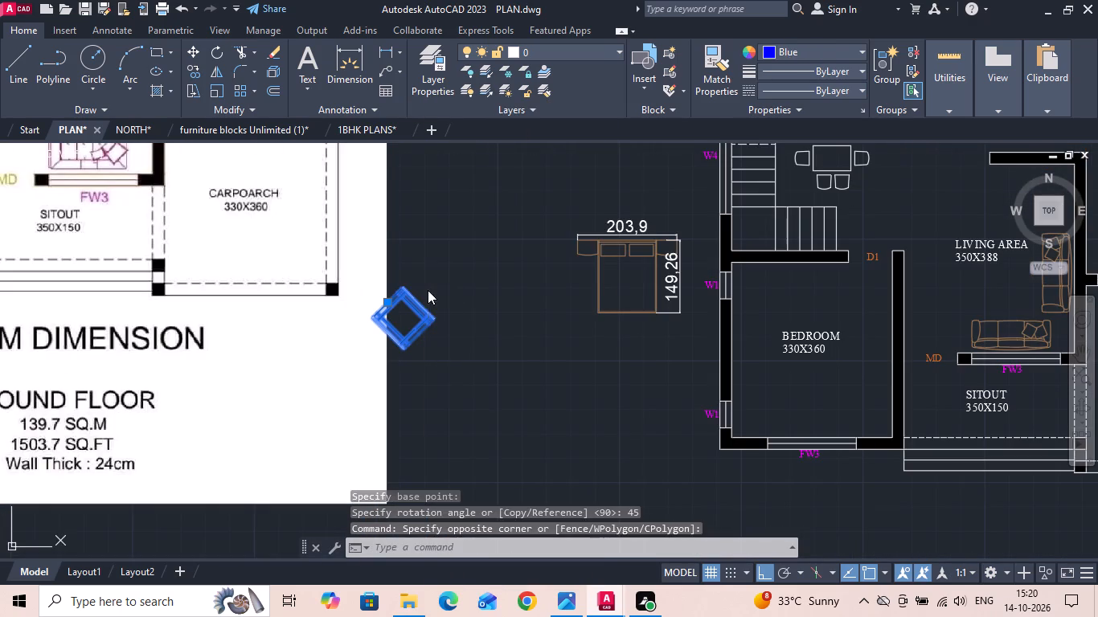
click(469, 293)
scroll(426, 319, up, 1)
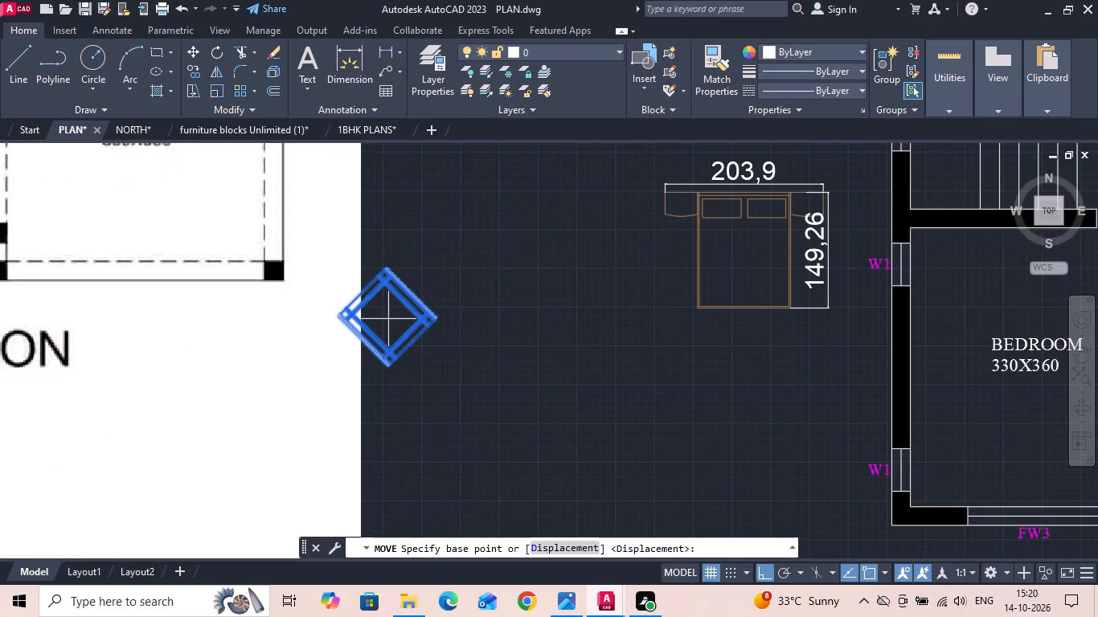
click(387, 321)
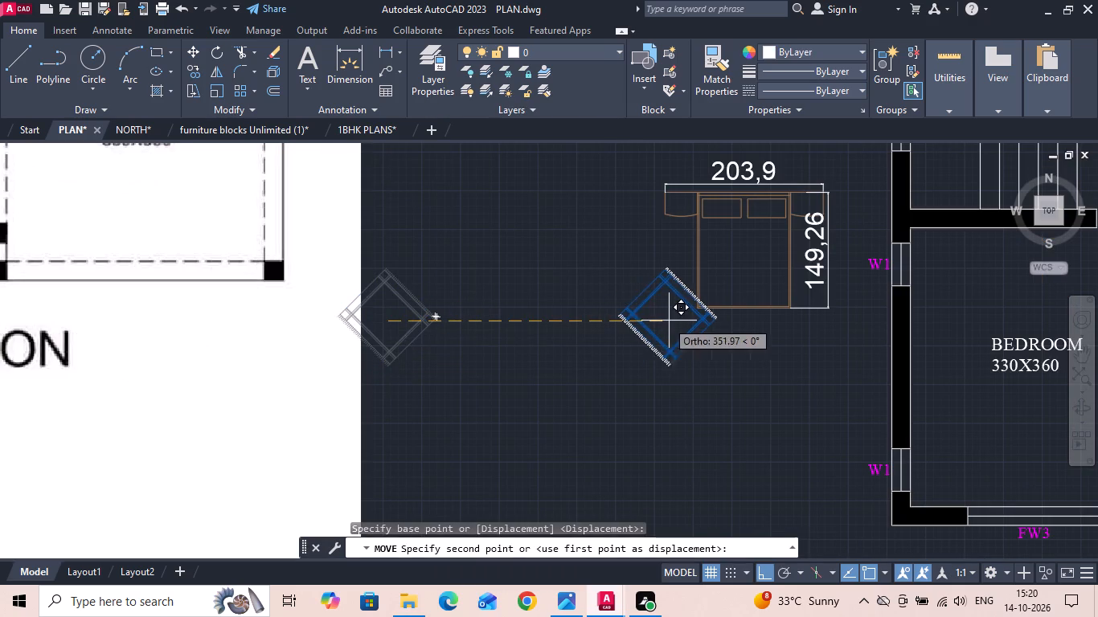
click(696, 309)
Rotate the bed and rug together 90 degrees counterclockwise about a point on the bed, matching the reference image's bed orientation.
scroll(705, 374, down, 3)
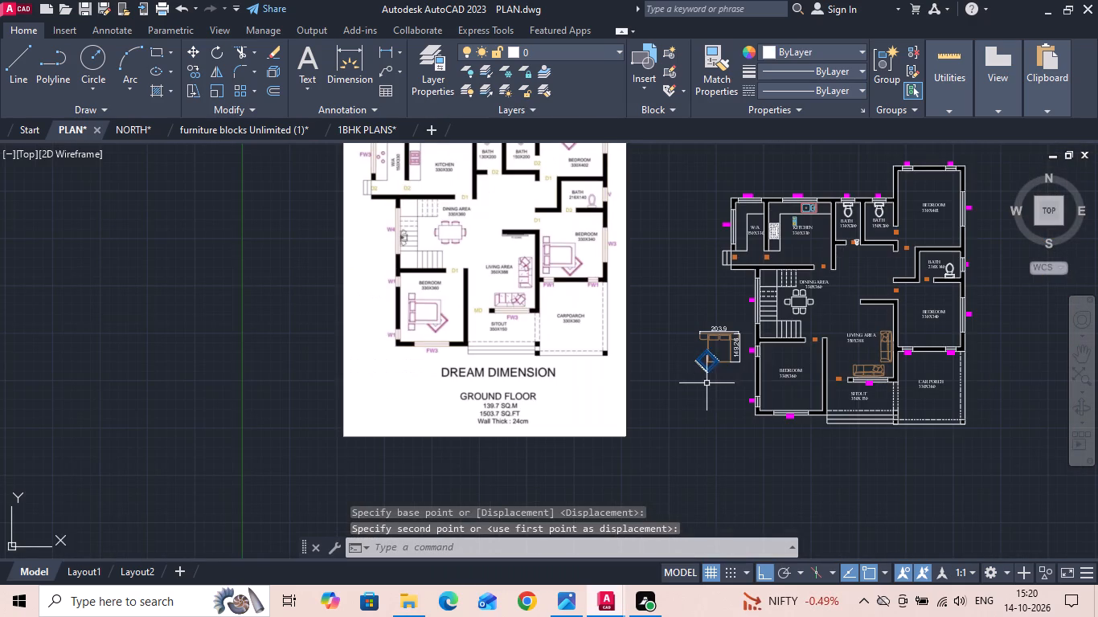
scroll(725, 369, up, 2)
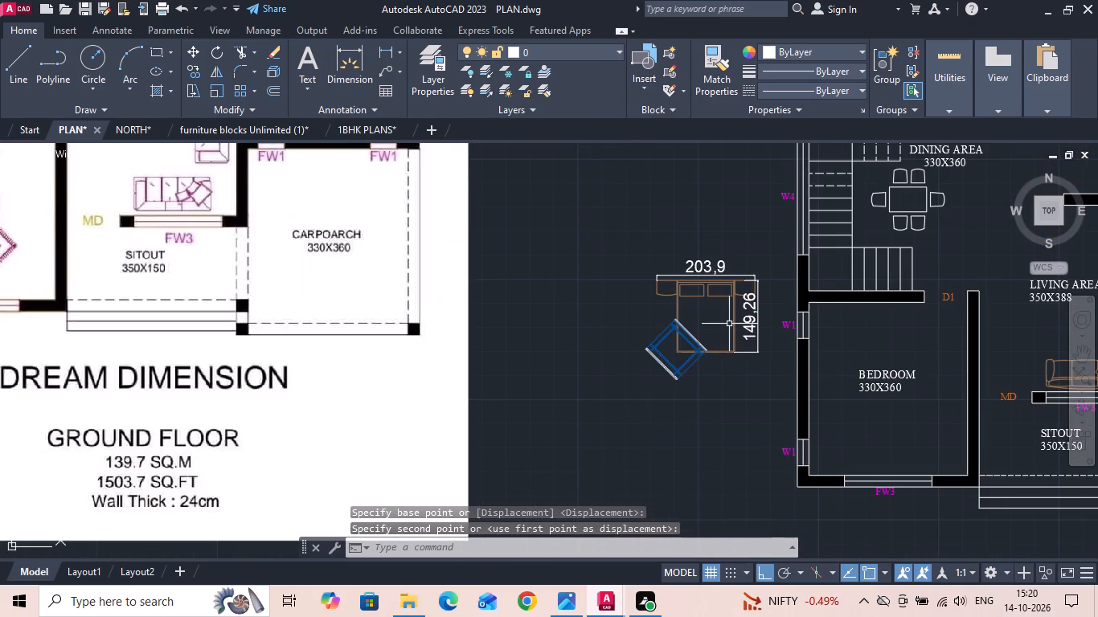
scroll(723, 346, down, 1)
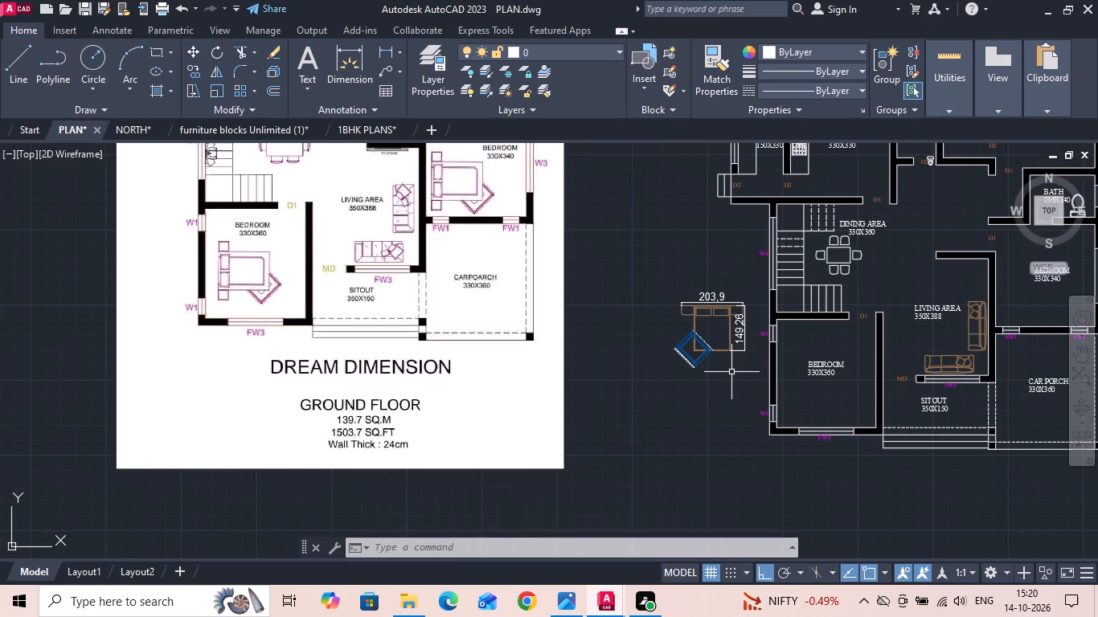
scroll(724, 349, up, 2)
drag(698, 380, 690, 373)
click(661, 321)
right_click(661, 321)
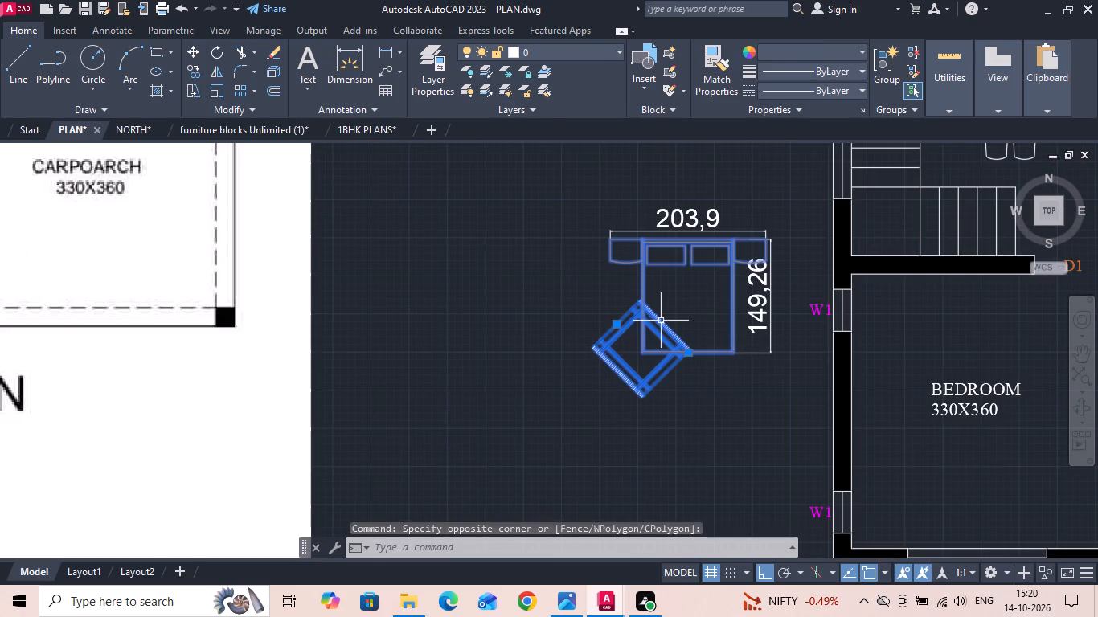
click(703, 363)
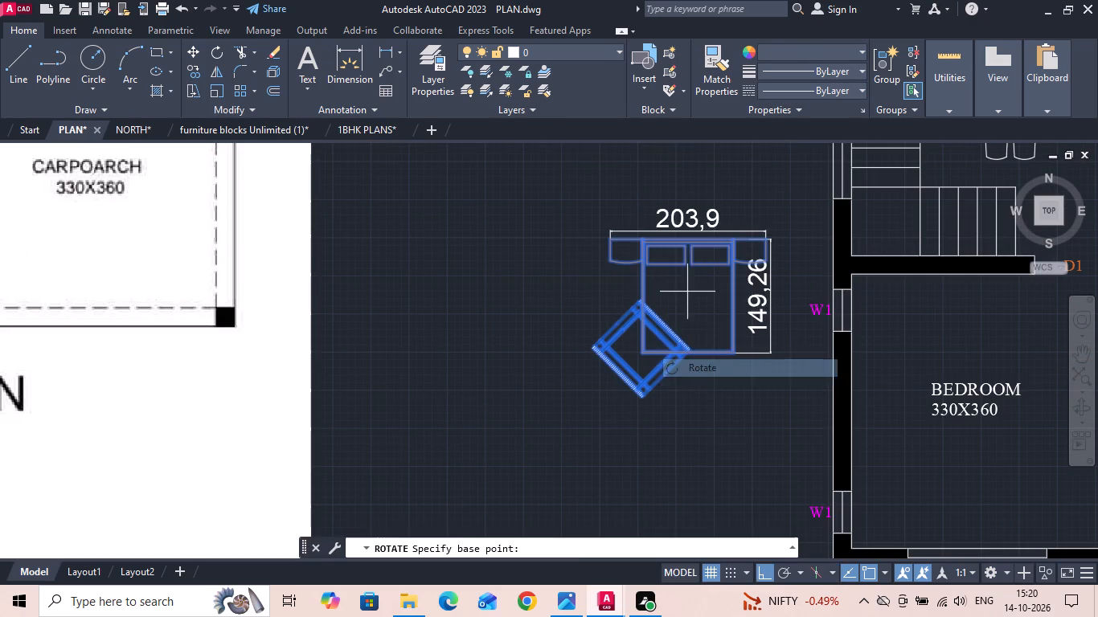
drag(686, 288, 686, 281)
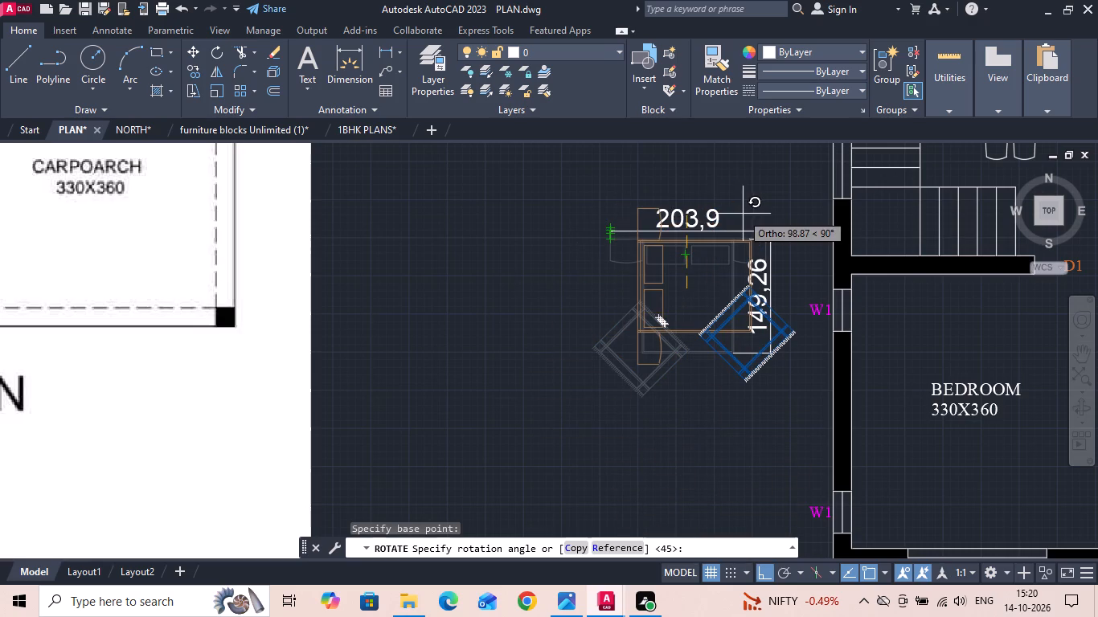
click(667, 177)
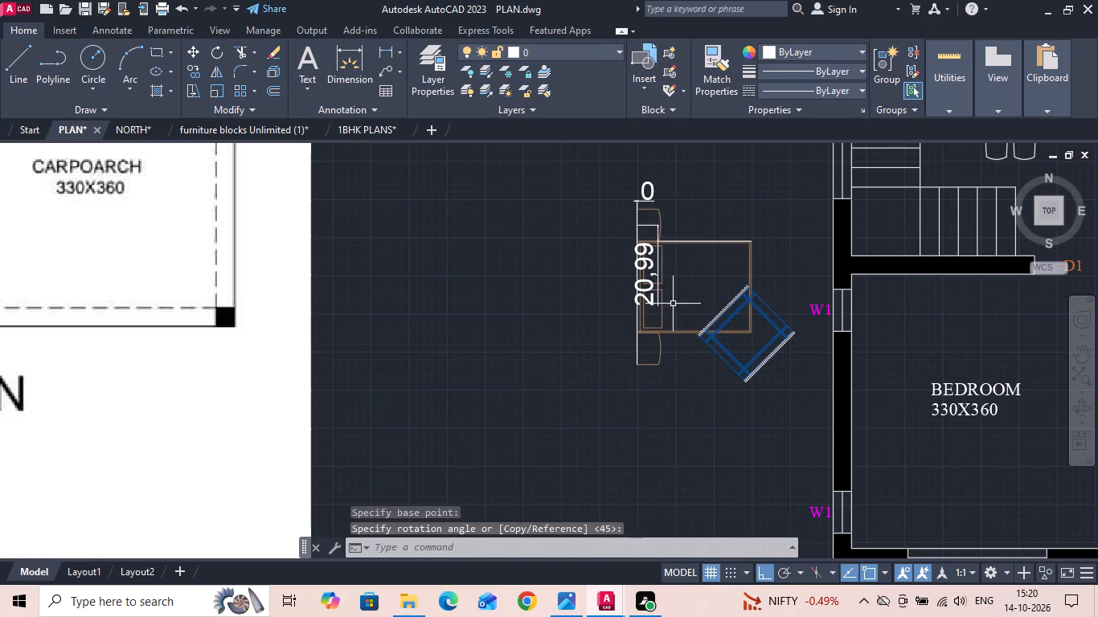
Delete the two leftover linear dimensions on the rotated bed.
click(645, 273)
key(Escape)
drag(648, 196, 643, 186)
key(Delete)
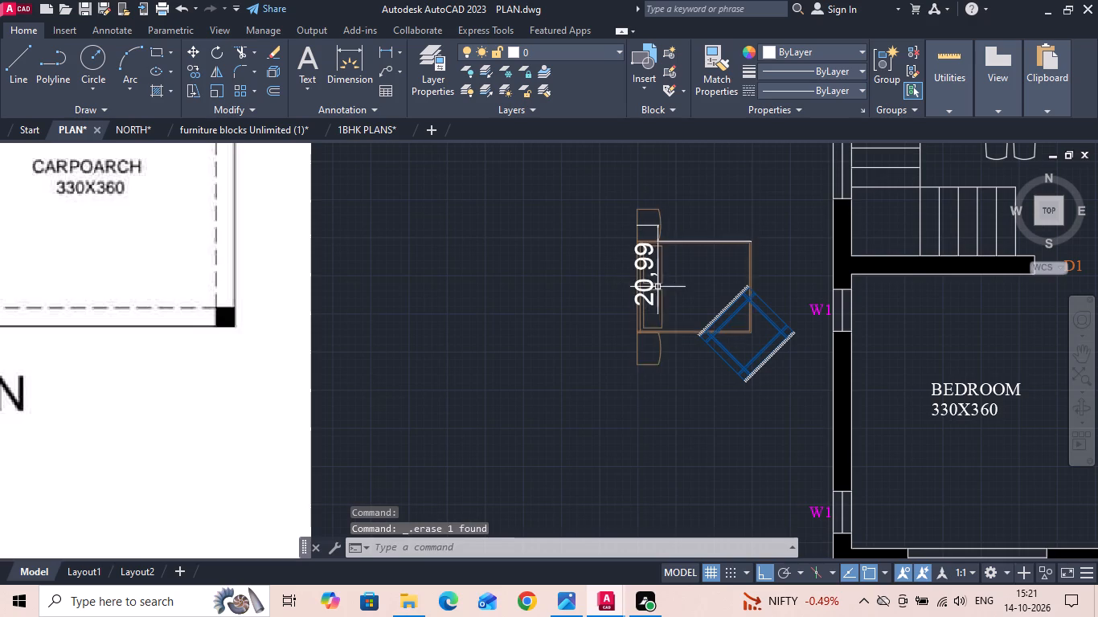
scroll(657, 272, up, 3)
drag(634, 258, 629, 230)
click(625, 217)
key(Delete)
Explode the rug block that overlaps the bed's corner.
scroll(434, 350, down, 2)
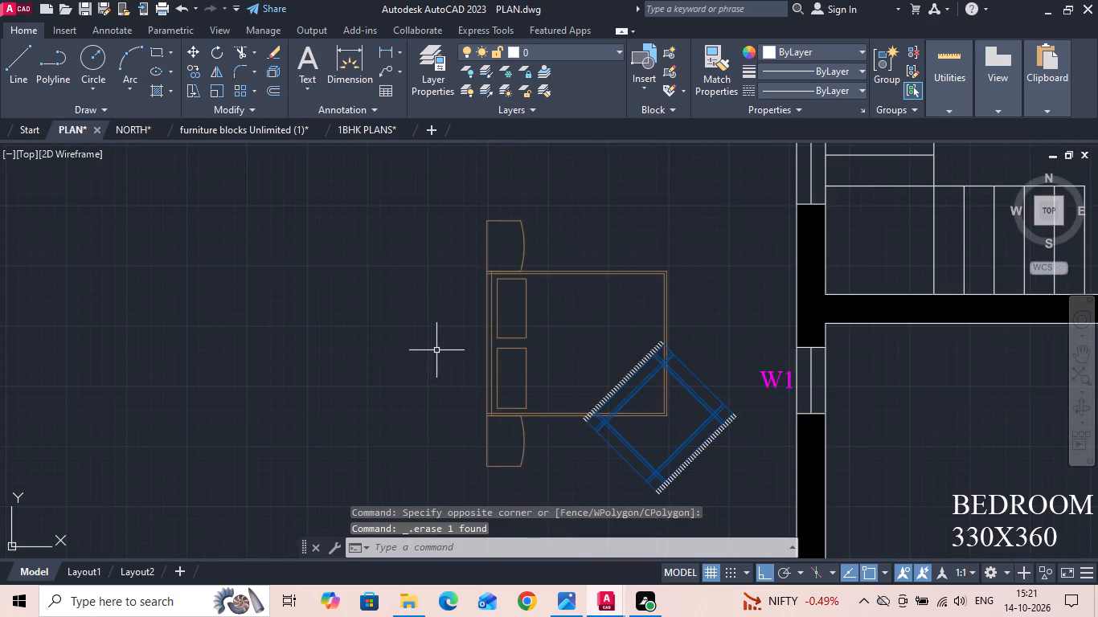
scroll(436, 350, down, 2)
scroll(588, 403, down, 1)
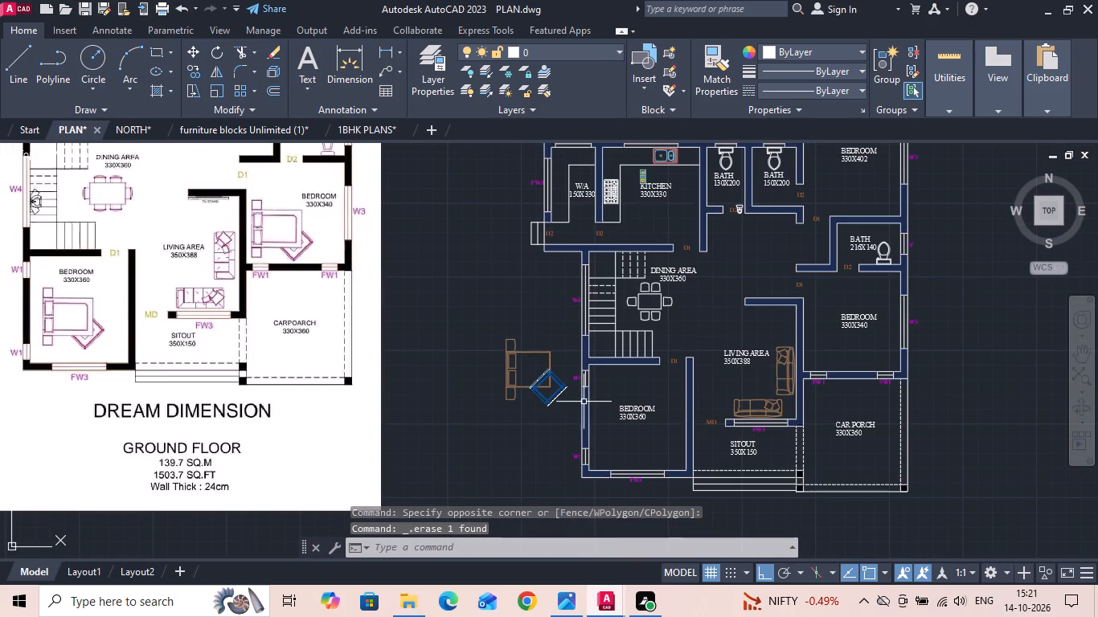
scroll(554, 389, up, 4)
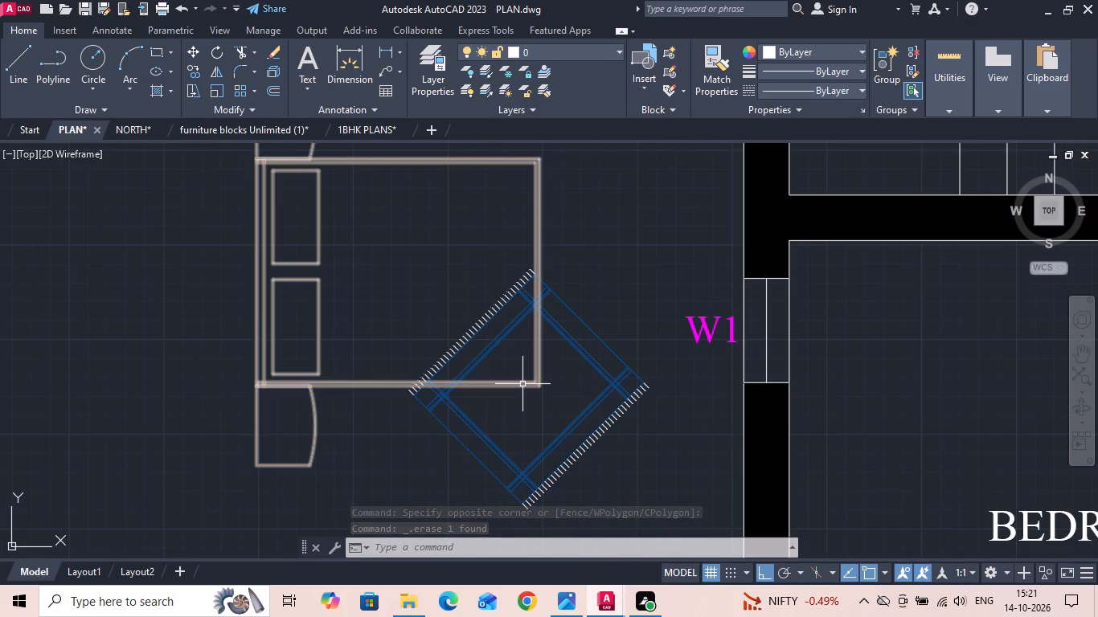
click(499, 452)
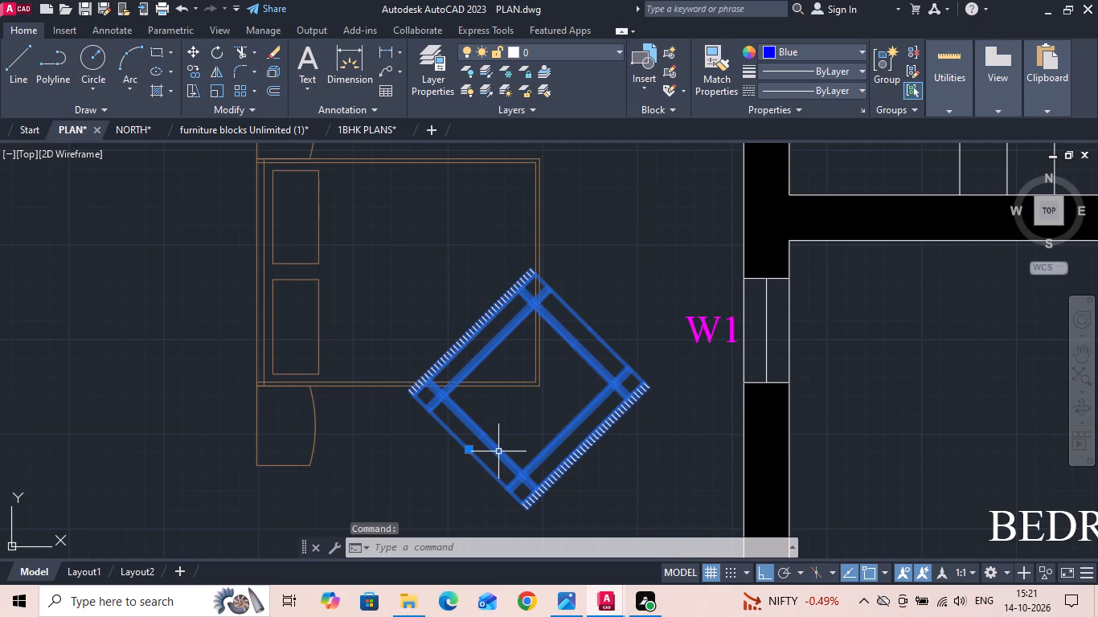
key(x)
key(space)
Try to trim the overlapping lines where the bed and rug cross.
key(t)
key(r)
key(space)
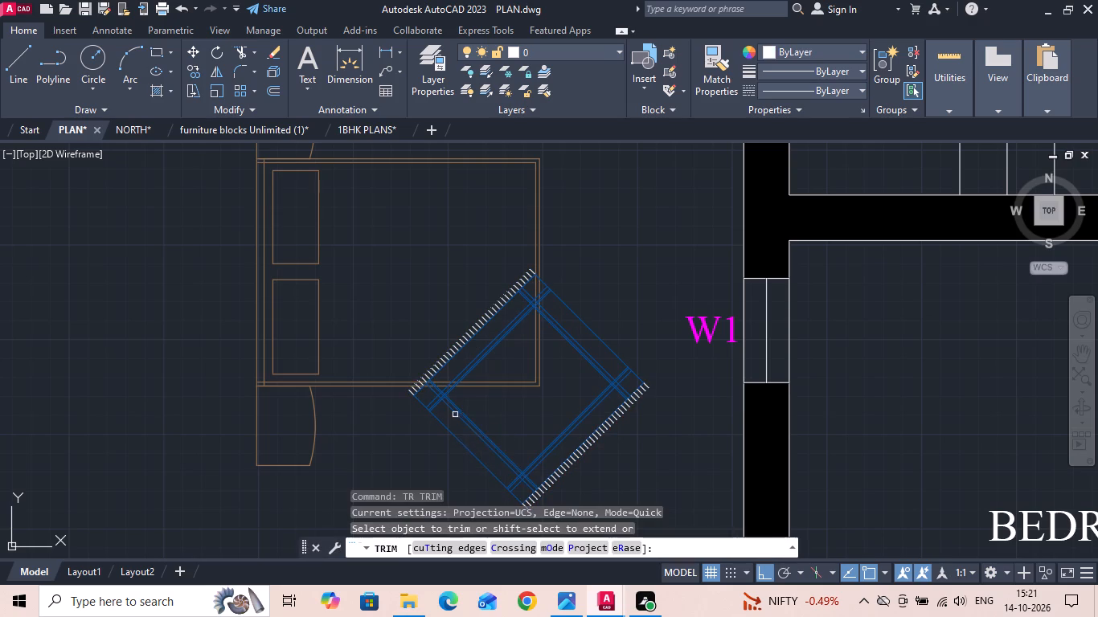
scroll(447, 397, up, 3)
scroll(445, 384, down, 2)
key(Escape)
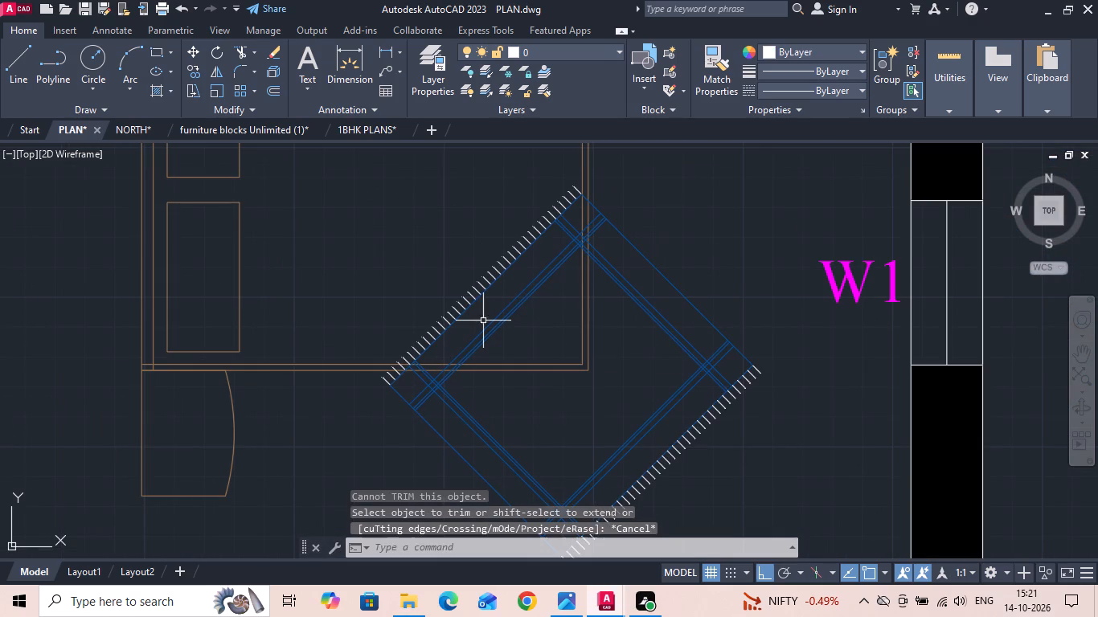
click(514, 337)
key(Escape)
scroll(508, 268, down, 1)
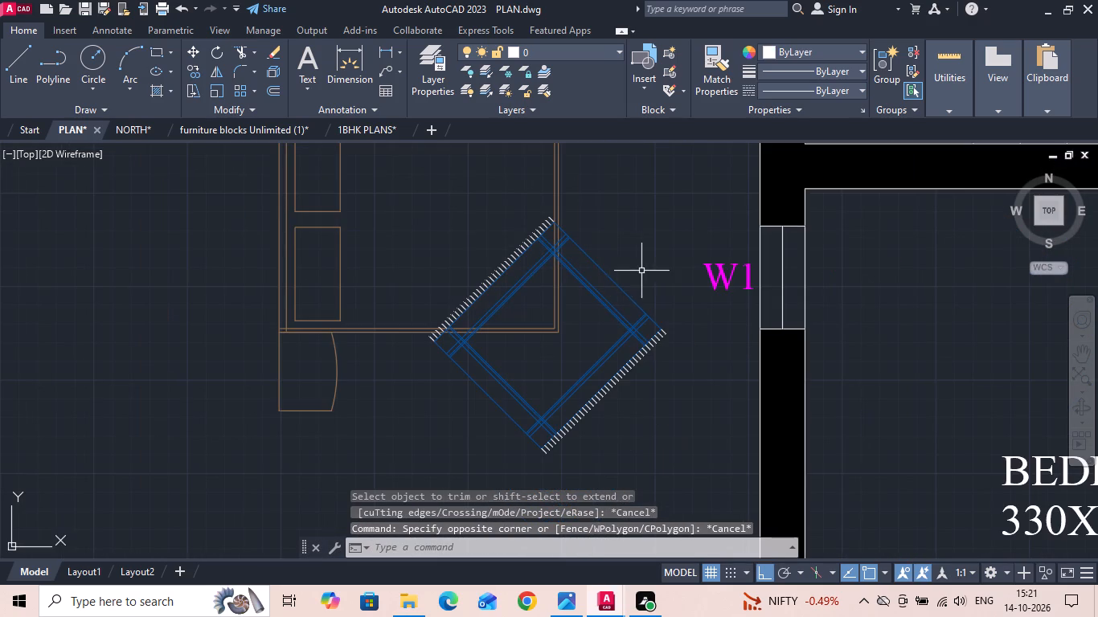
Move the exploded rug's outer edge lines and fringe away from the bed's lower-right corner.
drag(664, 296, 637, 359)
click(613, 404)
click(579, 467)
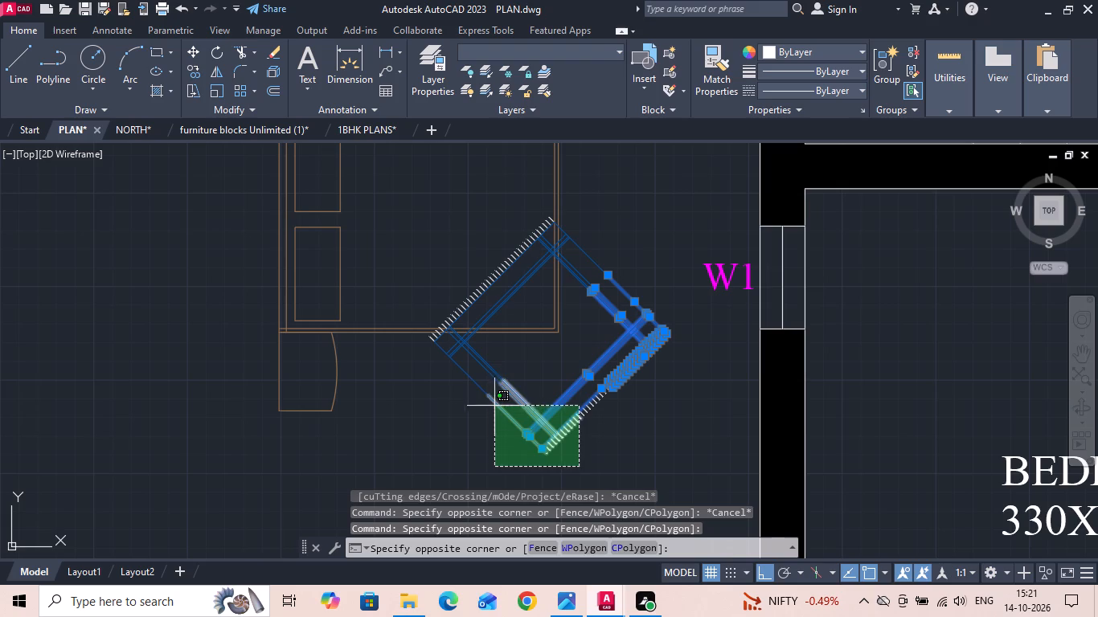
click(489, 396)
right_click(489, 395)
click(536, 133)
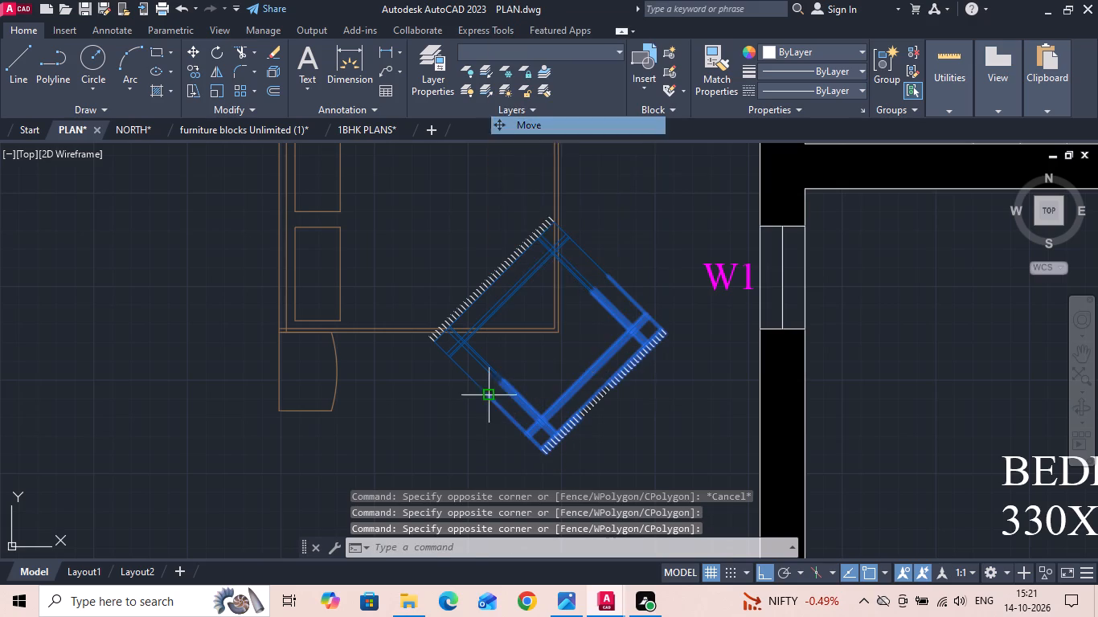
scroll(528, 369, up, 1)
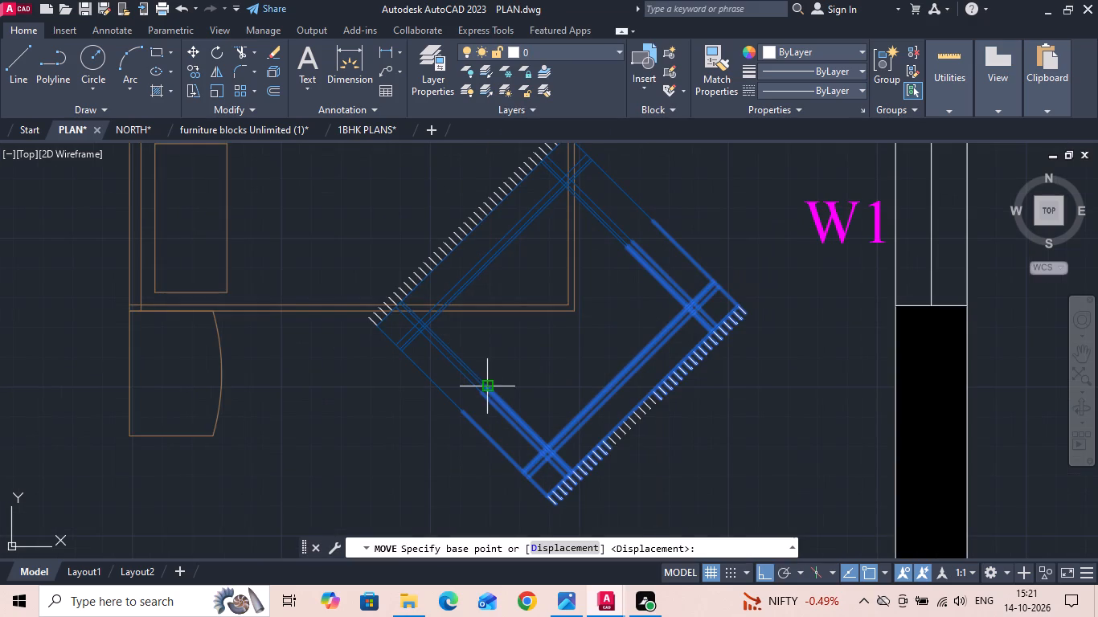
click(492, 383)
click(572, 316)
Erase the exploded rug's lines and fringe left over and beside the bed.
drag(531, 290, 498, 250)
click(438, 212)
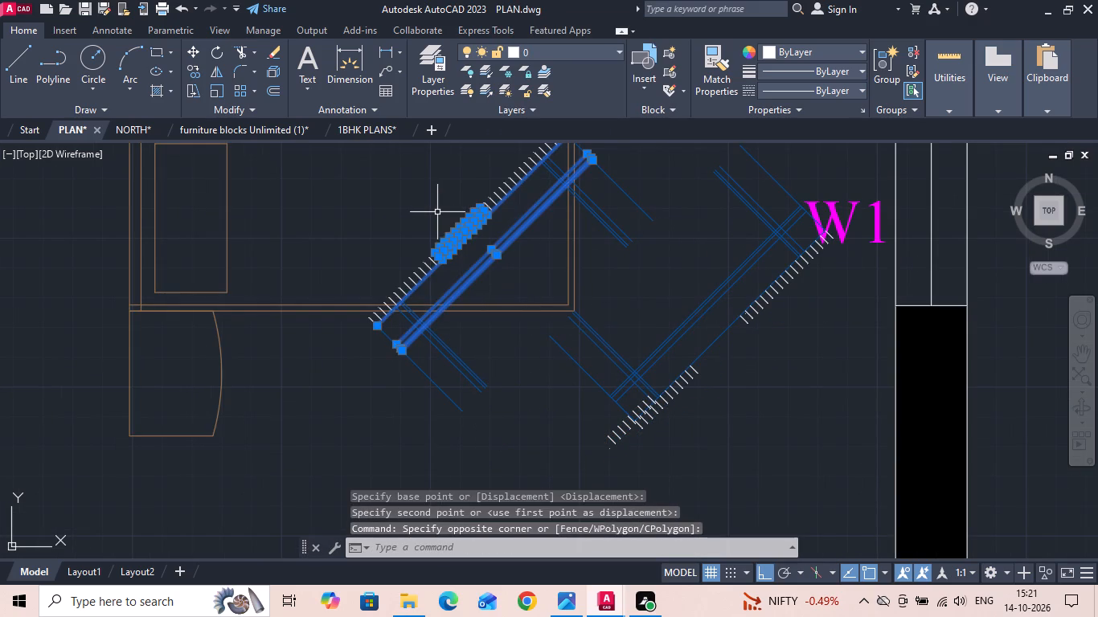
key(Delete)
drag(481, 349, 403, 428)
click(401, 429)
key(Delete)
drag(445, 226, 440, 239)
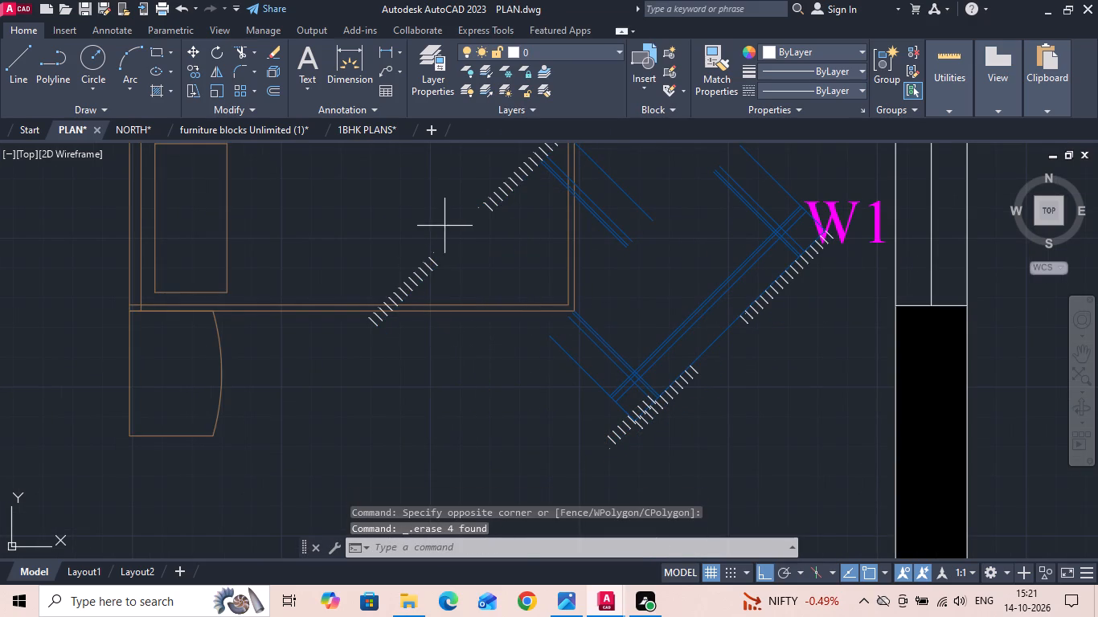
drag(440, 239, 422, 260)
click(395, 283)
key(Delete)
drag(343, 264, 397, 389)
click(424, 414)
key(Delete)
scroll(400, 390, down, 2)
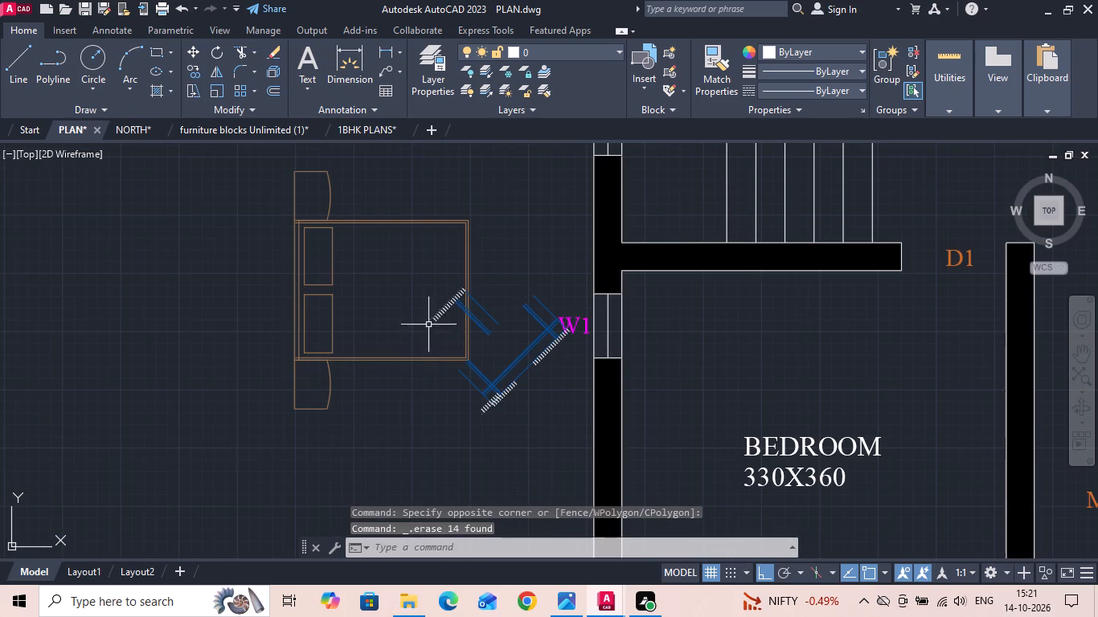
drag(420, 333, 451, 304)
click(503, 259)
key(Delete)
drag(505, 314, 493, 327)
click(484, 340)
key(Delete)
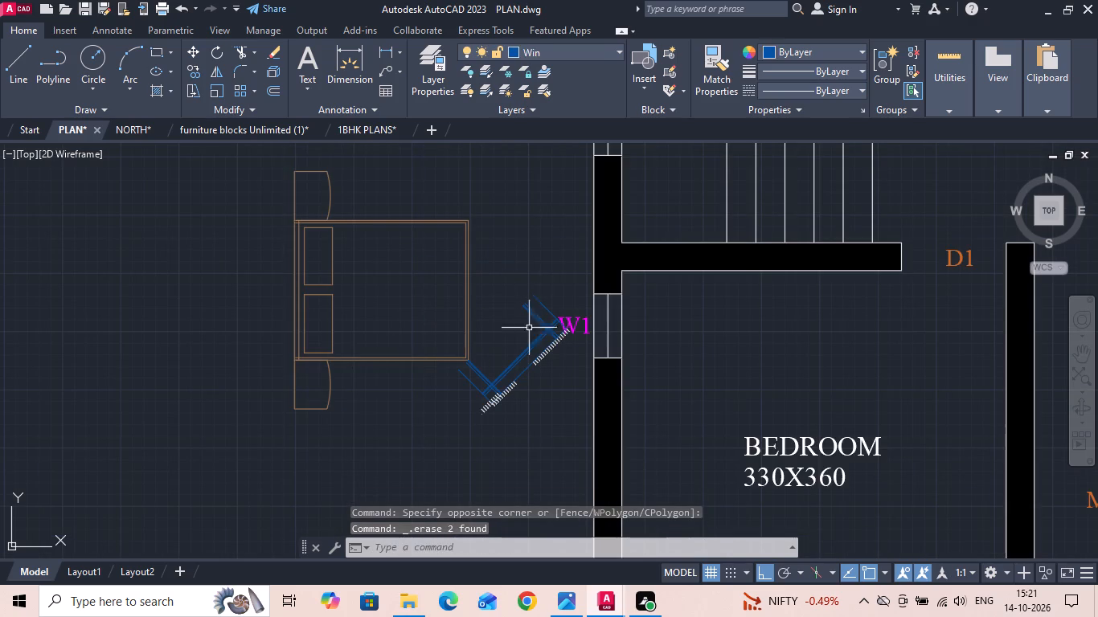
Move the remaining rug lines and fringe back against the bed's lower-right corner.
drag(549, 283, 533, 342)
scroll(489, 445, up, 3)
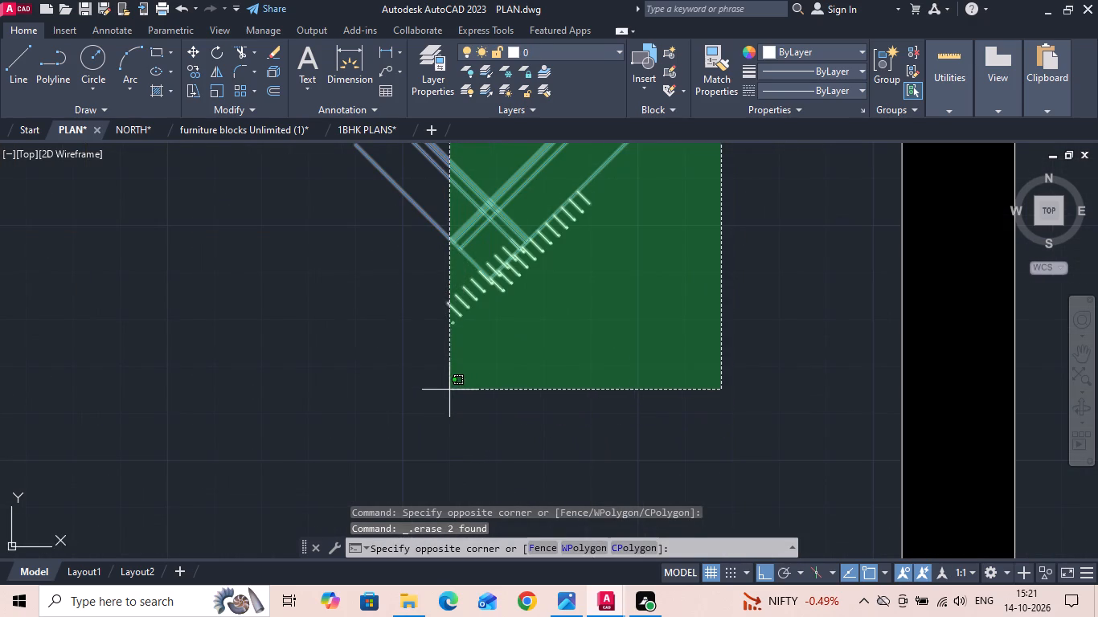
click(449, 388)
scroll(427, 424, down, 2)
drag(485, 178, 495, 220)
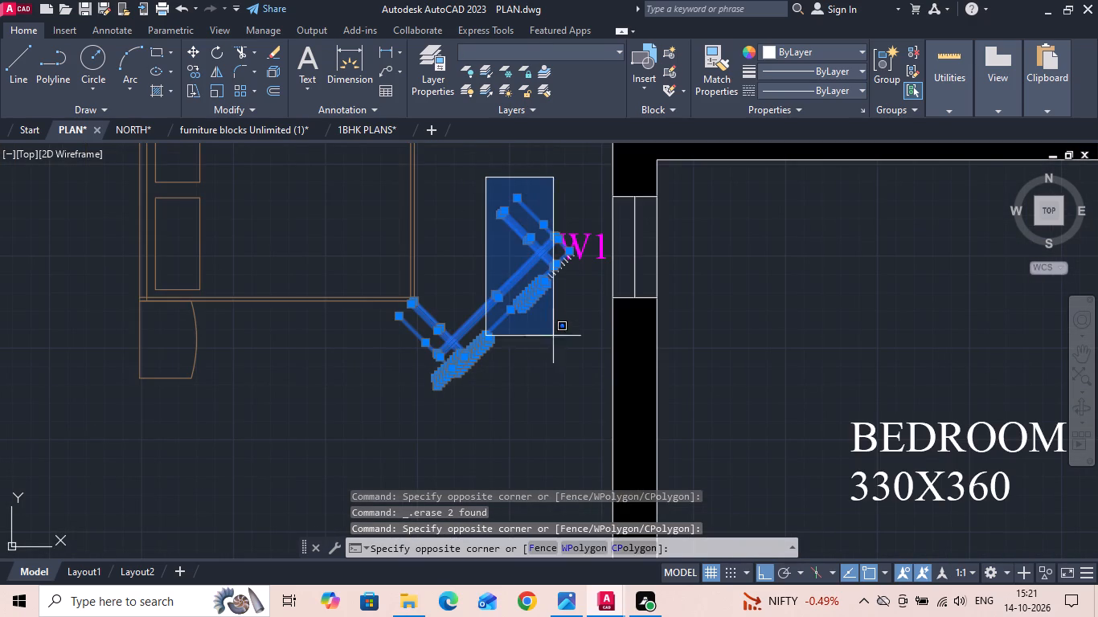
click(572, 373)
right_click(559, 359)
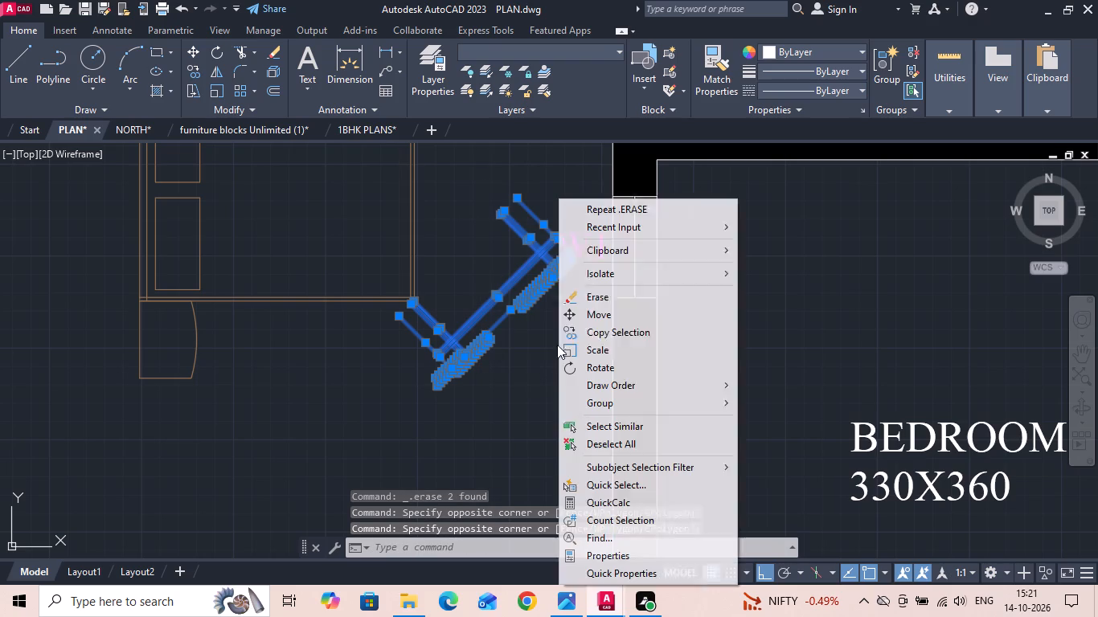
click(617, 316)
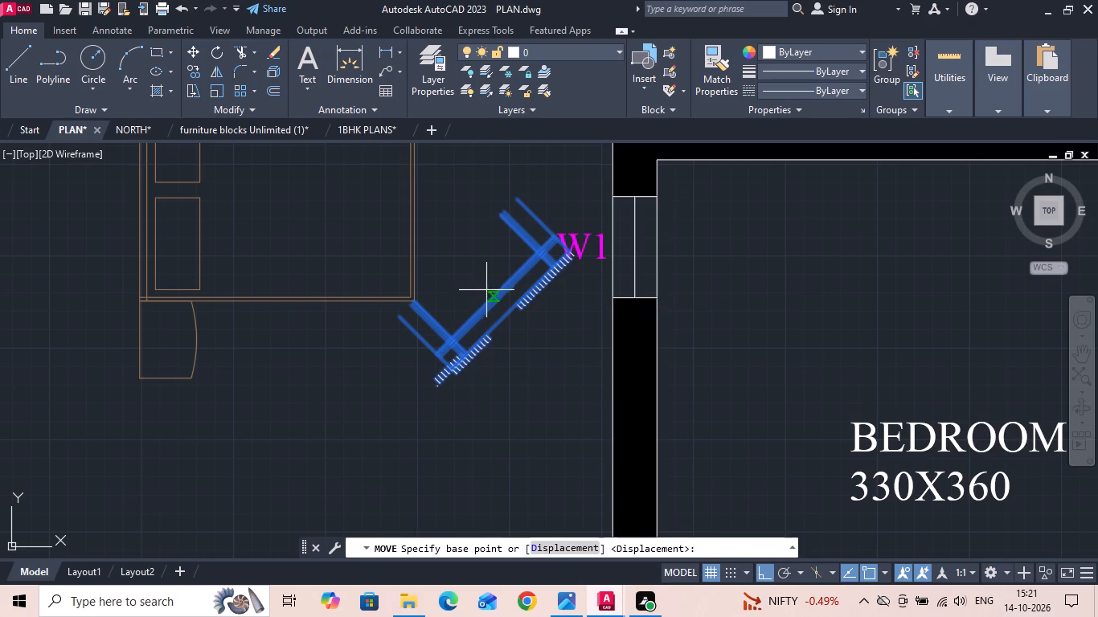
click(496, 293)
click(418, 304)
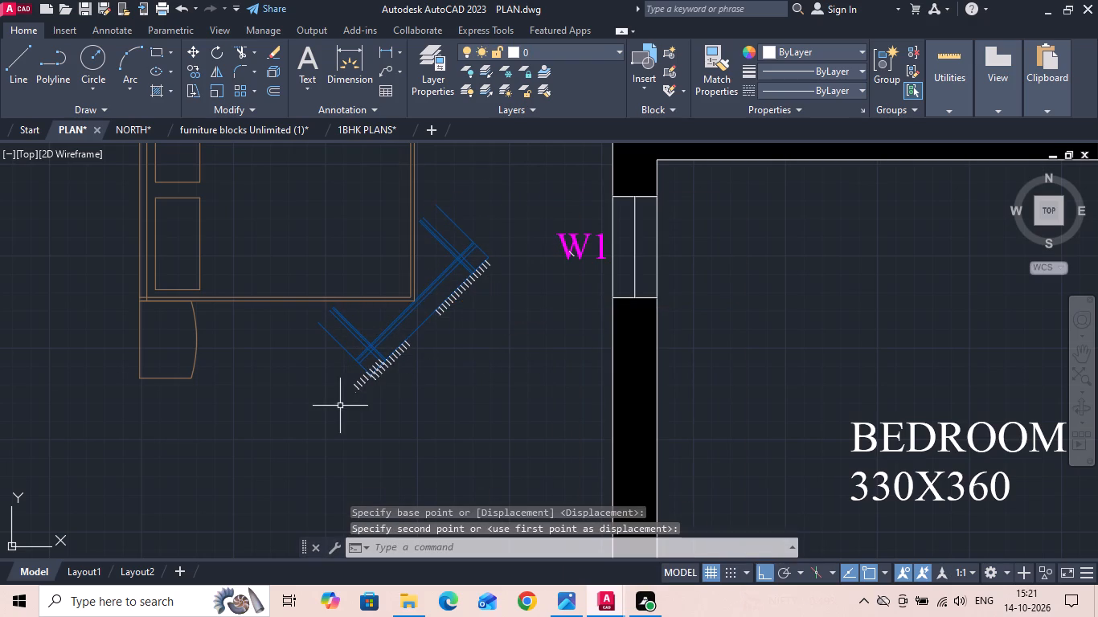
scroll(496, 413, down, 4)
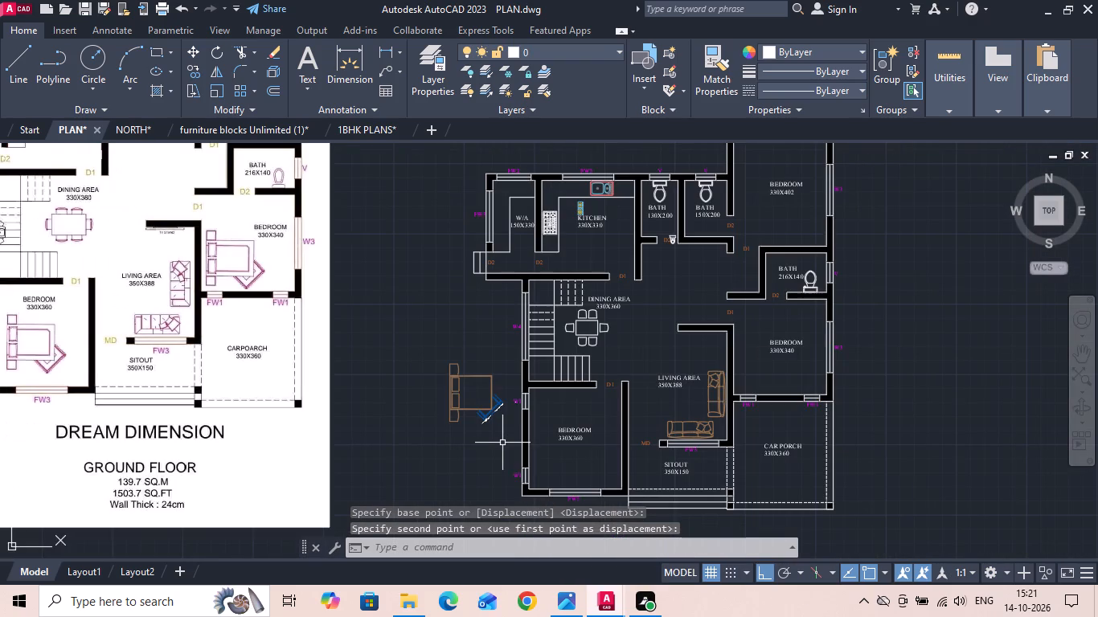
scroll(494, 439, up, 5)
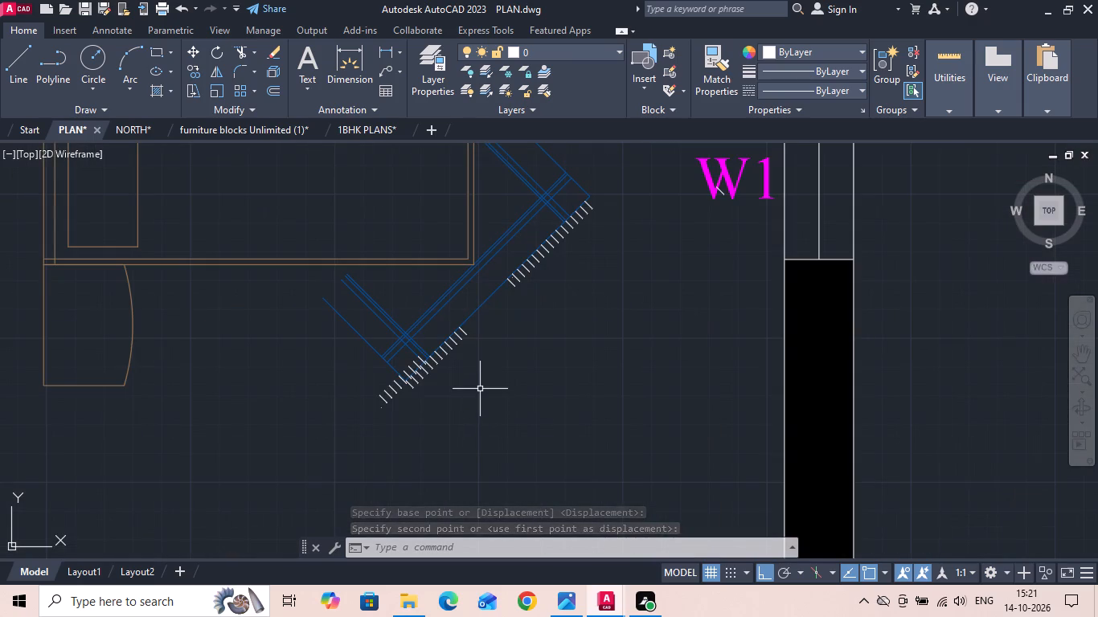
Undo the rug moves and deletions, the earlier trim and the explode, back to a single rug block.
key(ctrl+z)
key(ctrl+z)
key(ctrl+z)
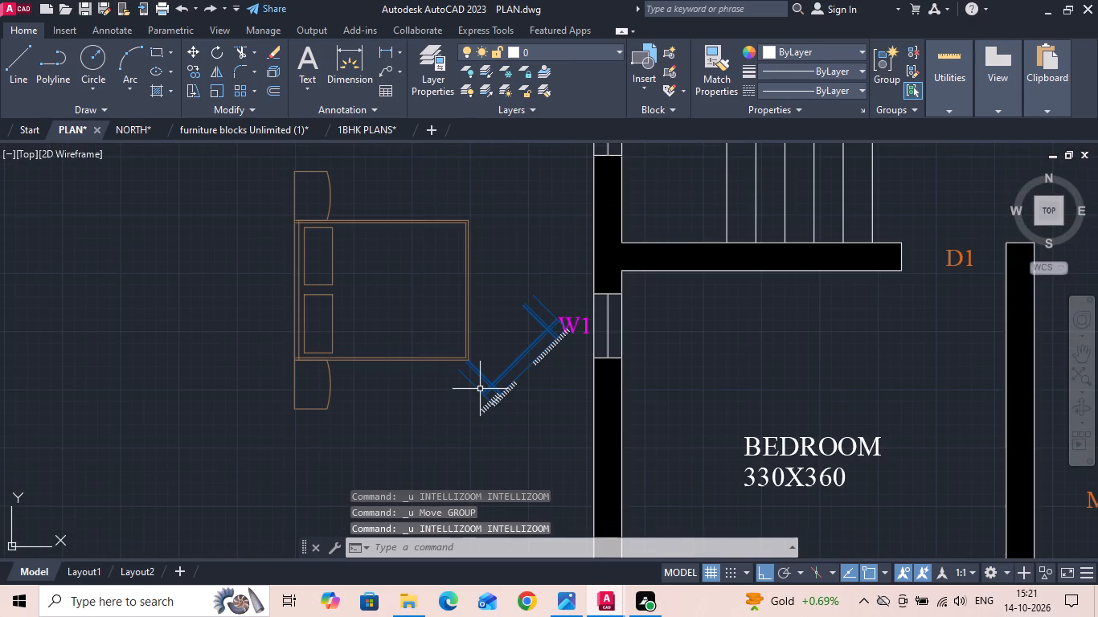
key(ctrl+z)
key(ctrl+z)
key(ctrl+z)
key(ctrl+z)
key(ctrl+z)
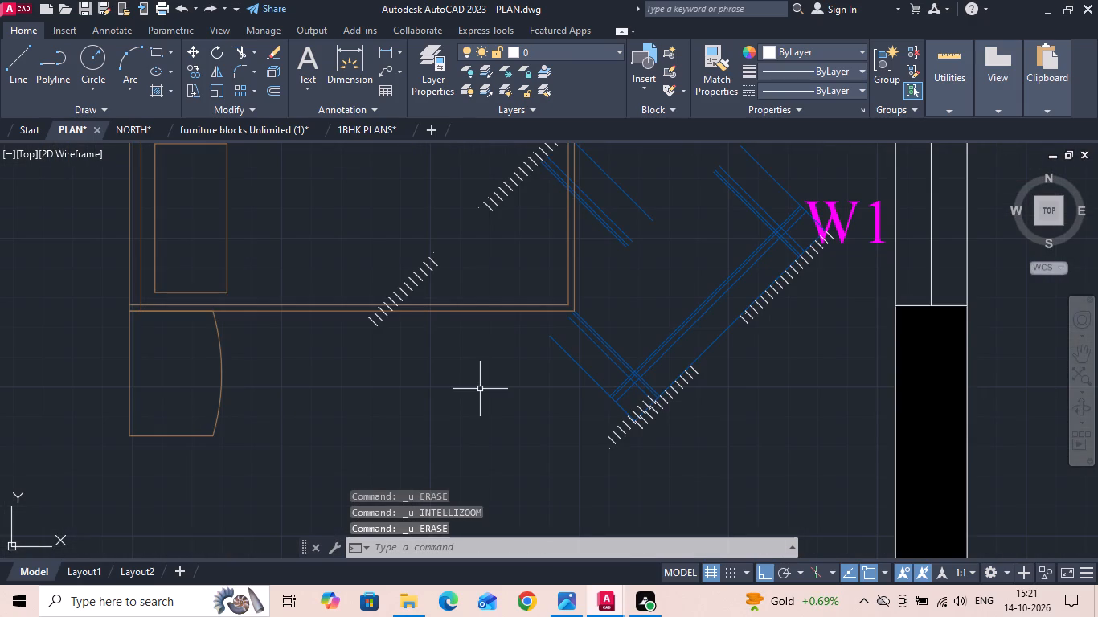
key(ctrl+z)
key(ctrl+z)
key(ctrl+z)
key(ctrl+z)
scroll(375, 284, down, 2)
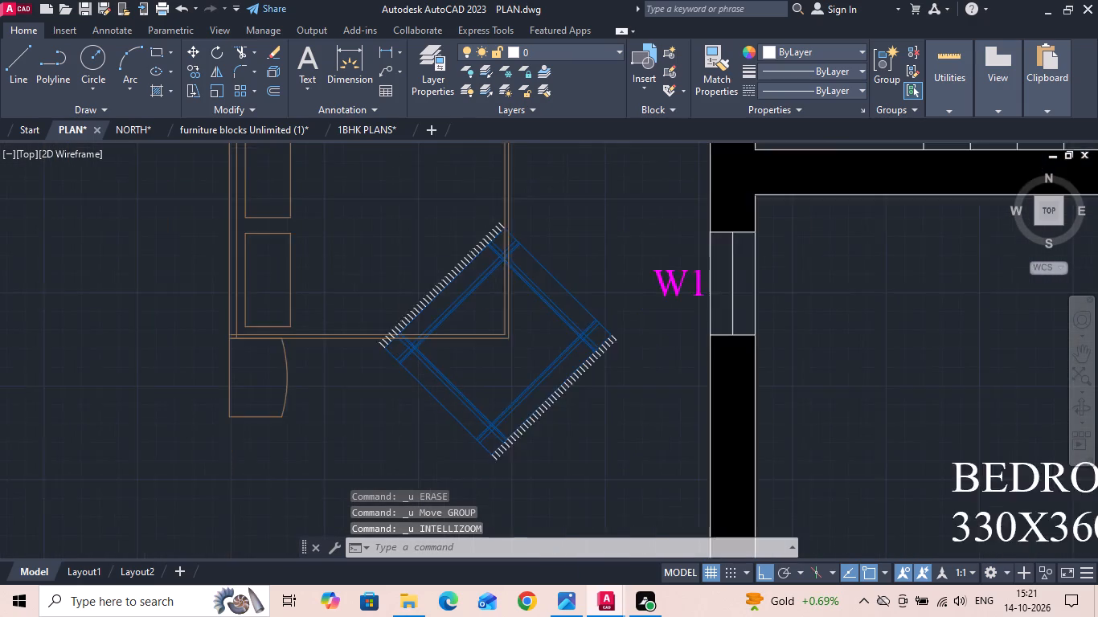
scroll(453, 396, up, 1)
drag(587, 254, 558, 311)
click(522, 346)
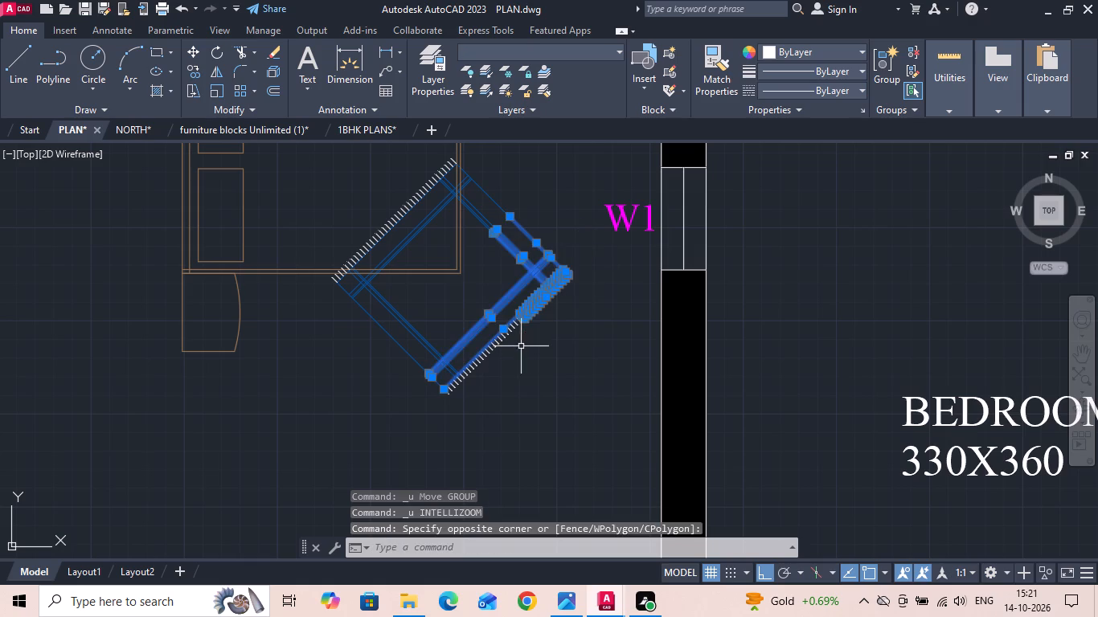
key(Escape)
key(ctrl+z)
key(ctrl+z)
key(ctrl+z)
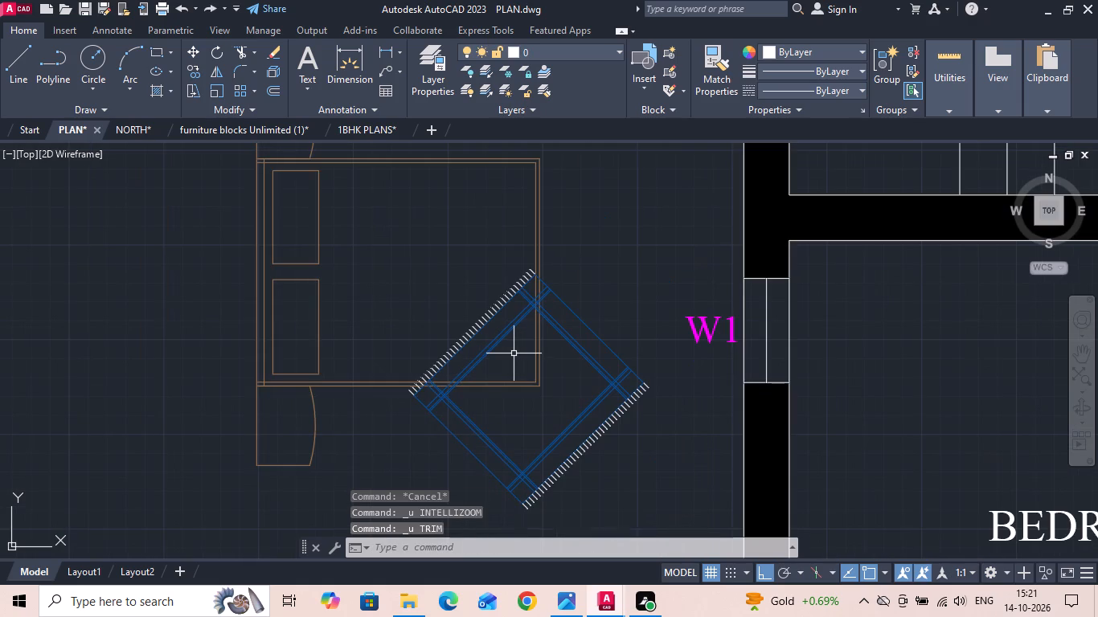
Move the rug block slightly upward over the bed's lower-right corner.
ctrl+click(492, 329)
click(474, 350)
click(461, 332)
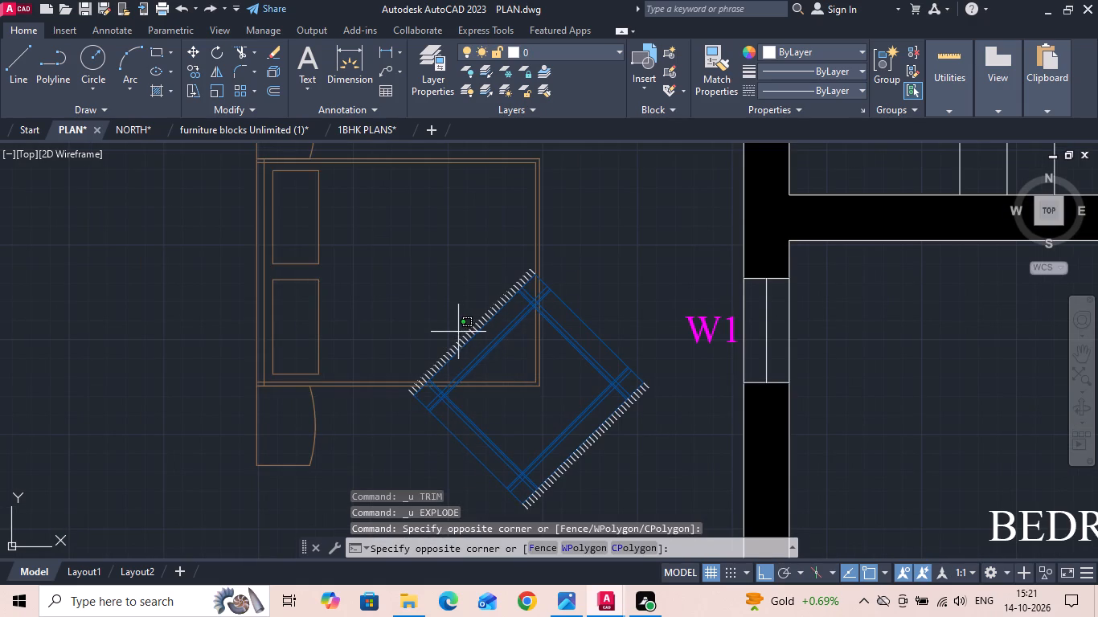
click(449, 345)
right_click(416, 294)
click(425, 299)
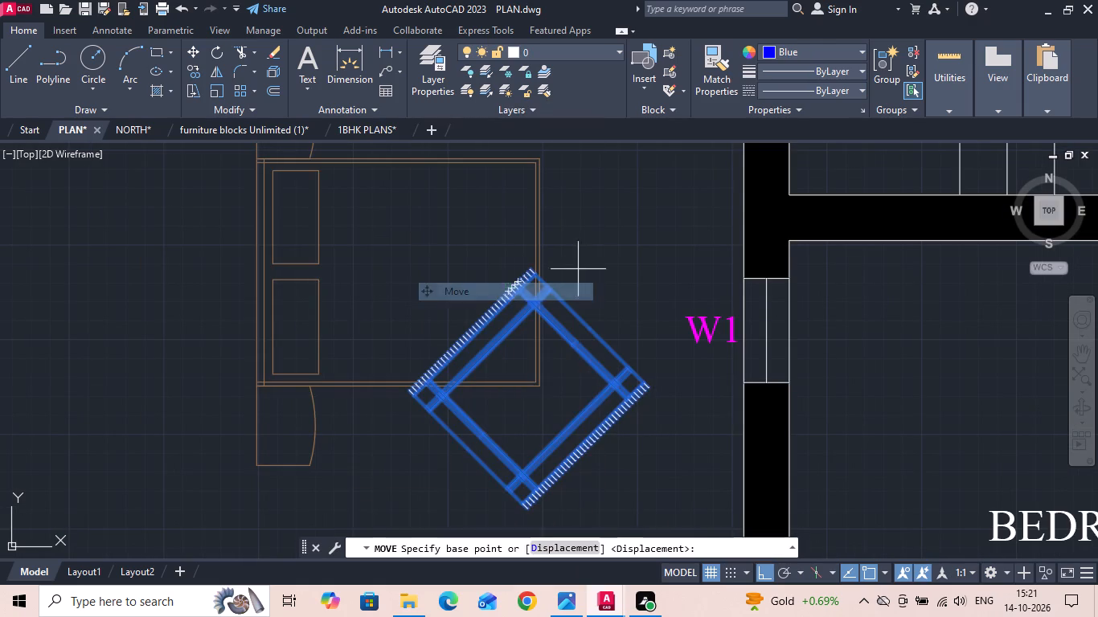
click(661, 256)
click(656, 243)
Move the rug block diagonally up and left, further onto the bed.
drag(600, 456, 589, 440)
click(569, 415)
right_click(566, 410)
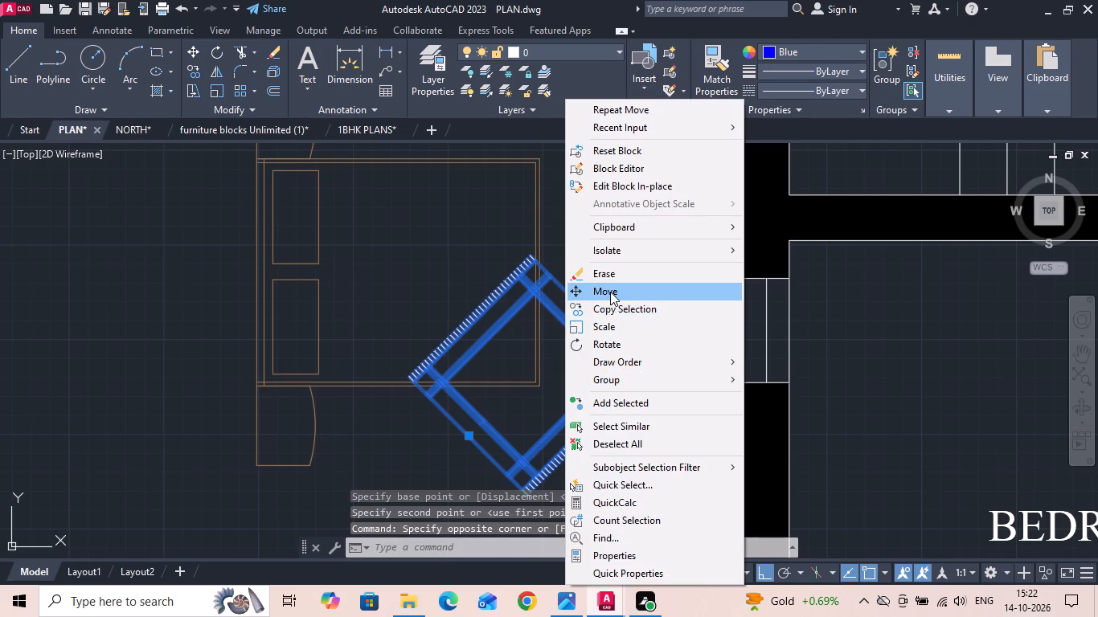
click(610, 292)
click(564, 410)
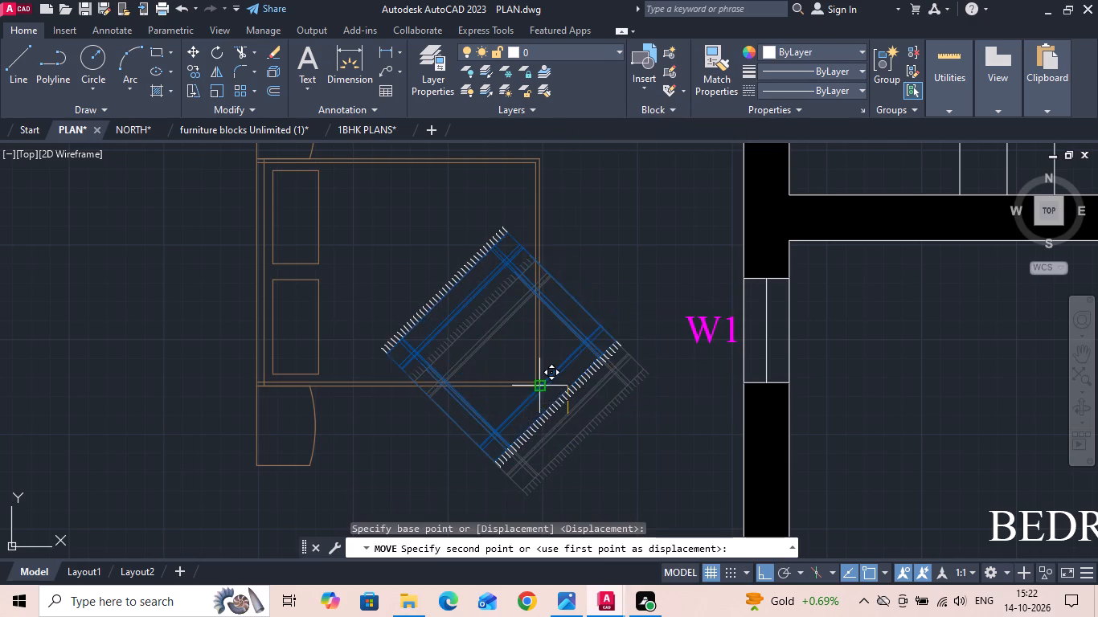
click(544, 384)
Turn Ortho off and move the rug block diagonally down and right so it straddles the bed's lower-right corner.
drag(465, 352, 446, 317)
click(423, 286)
right_click(423, 286)
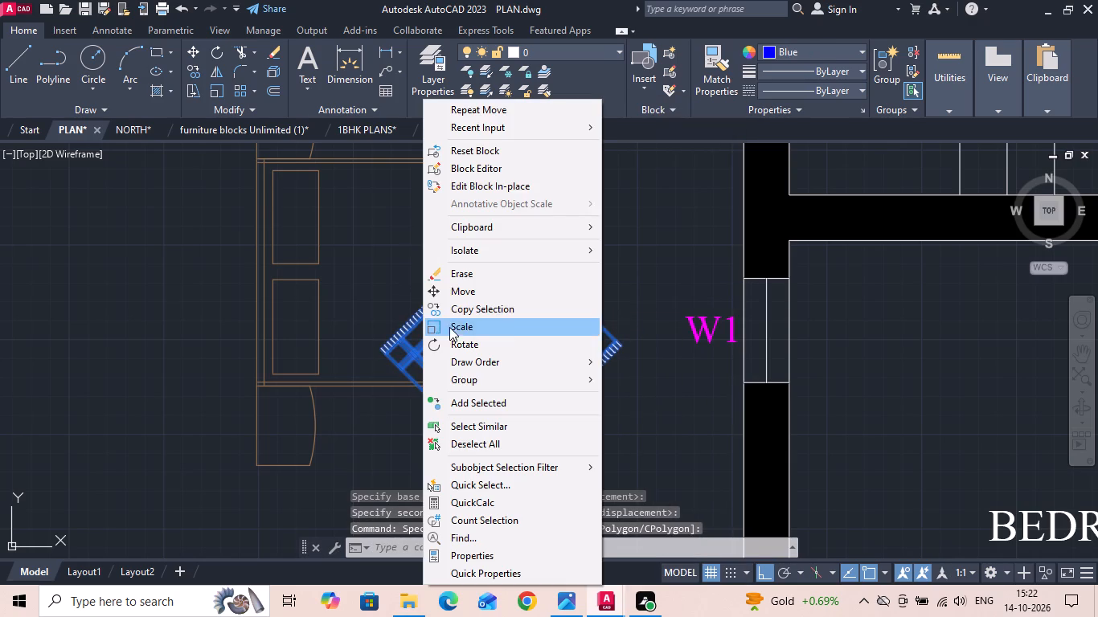
click(464, 299)
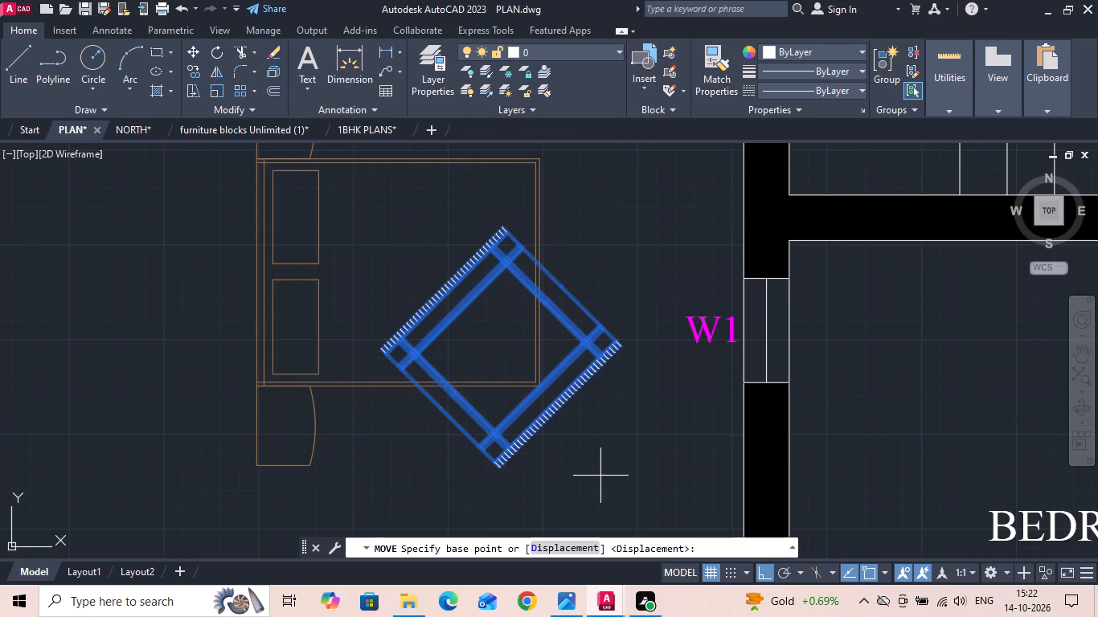
click(600, 476)
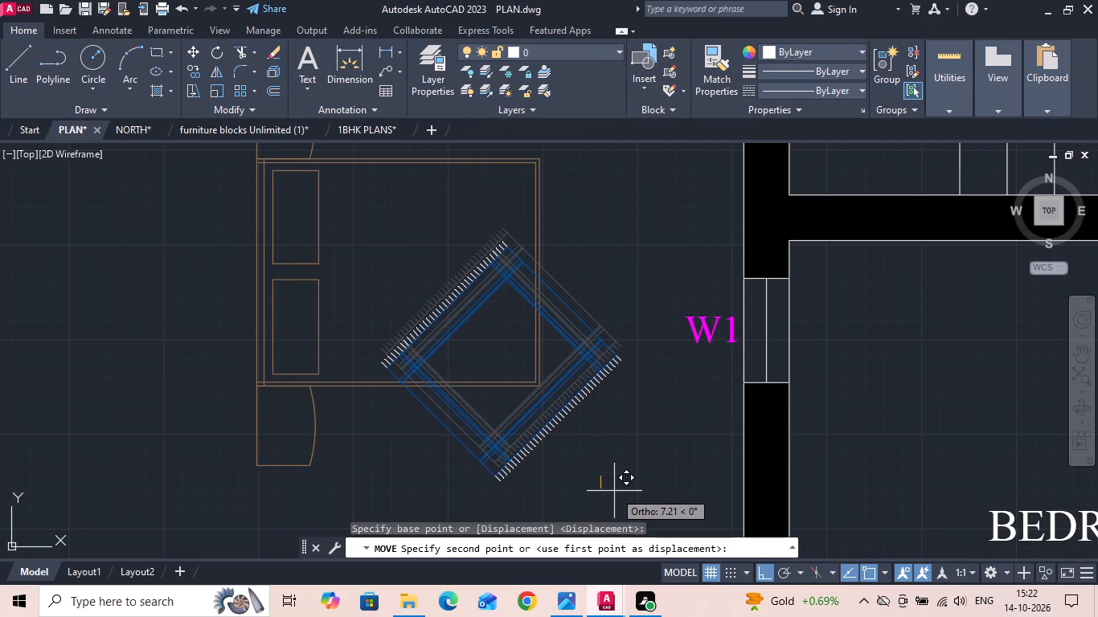
key(F8)
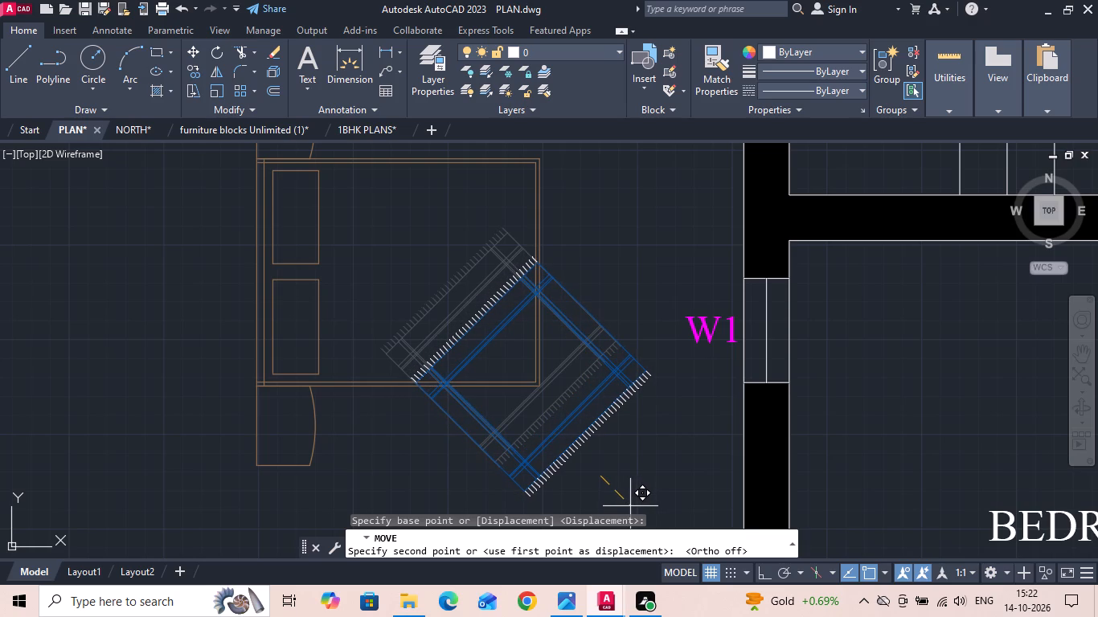
click(628, 505)
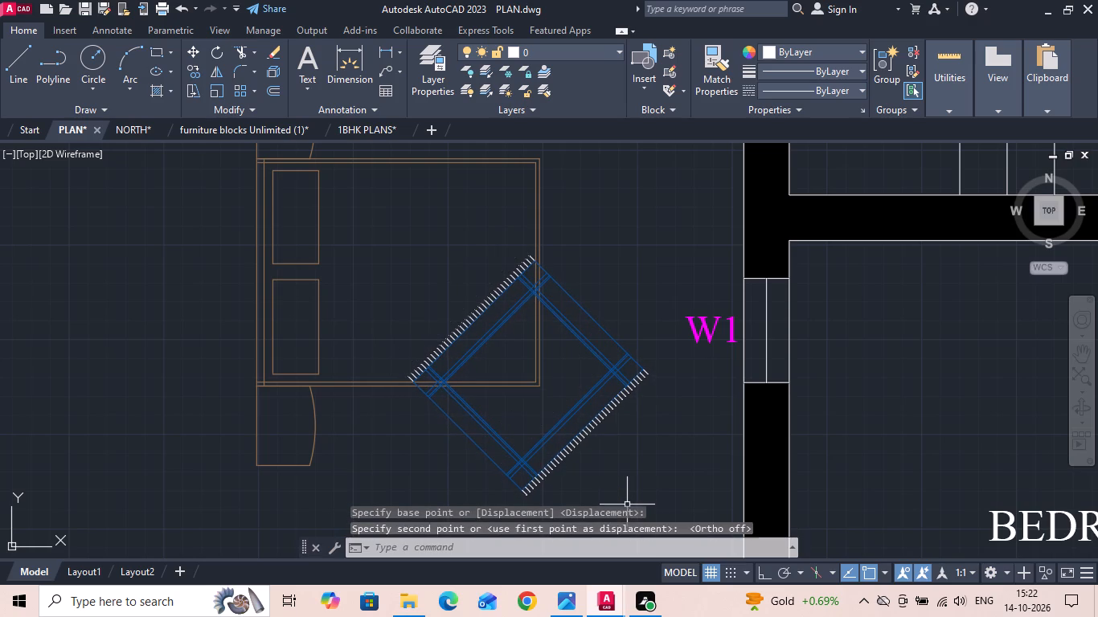
Explode the rug block at the bed's lower-right corner.
key(x)
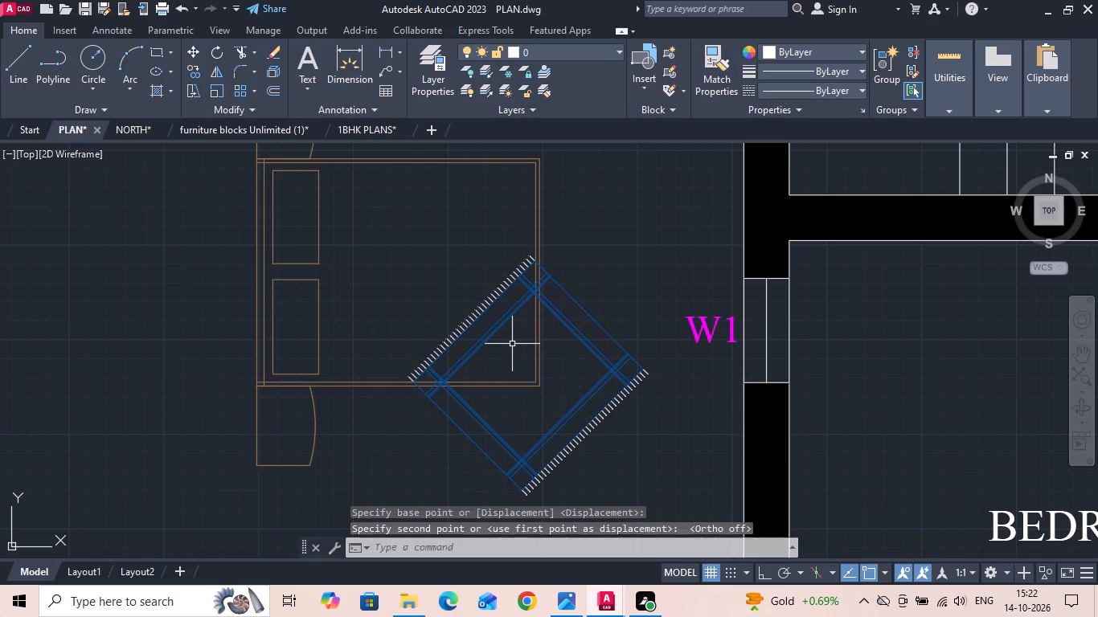
click(511, 348)
click(456, 309)
click(469, 352)
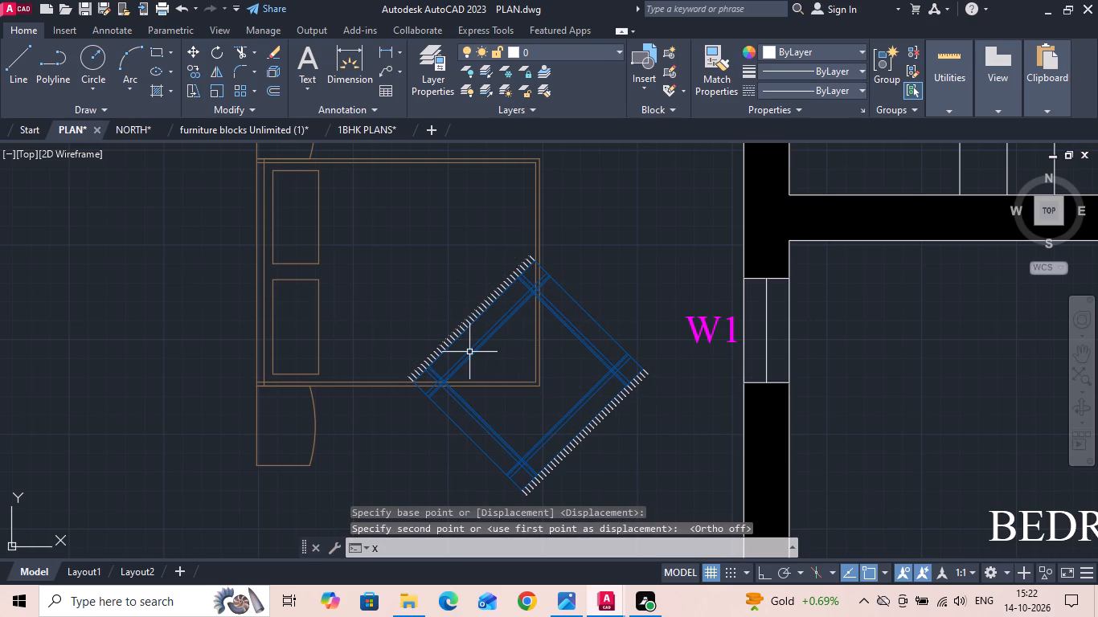
click(469, 352)
click(451, 368)
key(space)
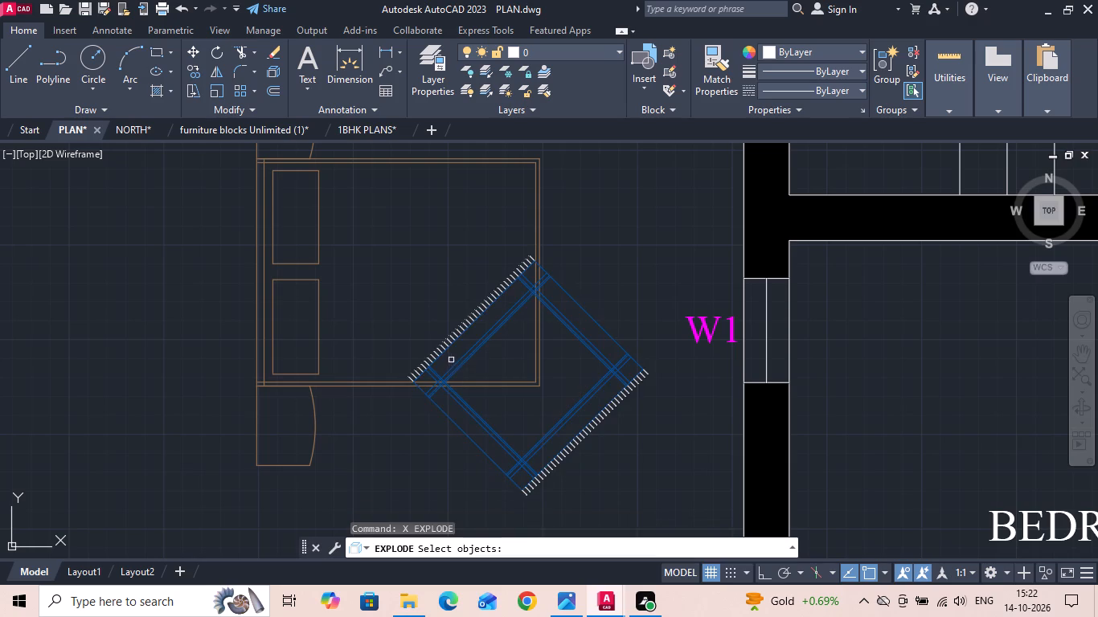
click(467, 358)
key(space)
Erase the rug's upper-left border lines and middle fringe strokes that lie on the bed.
scroll(469, 370, up, 1)
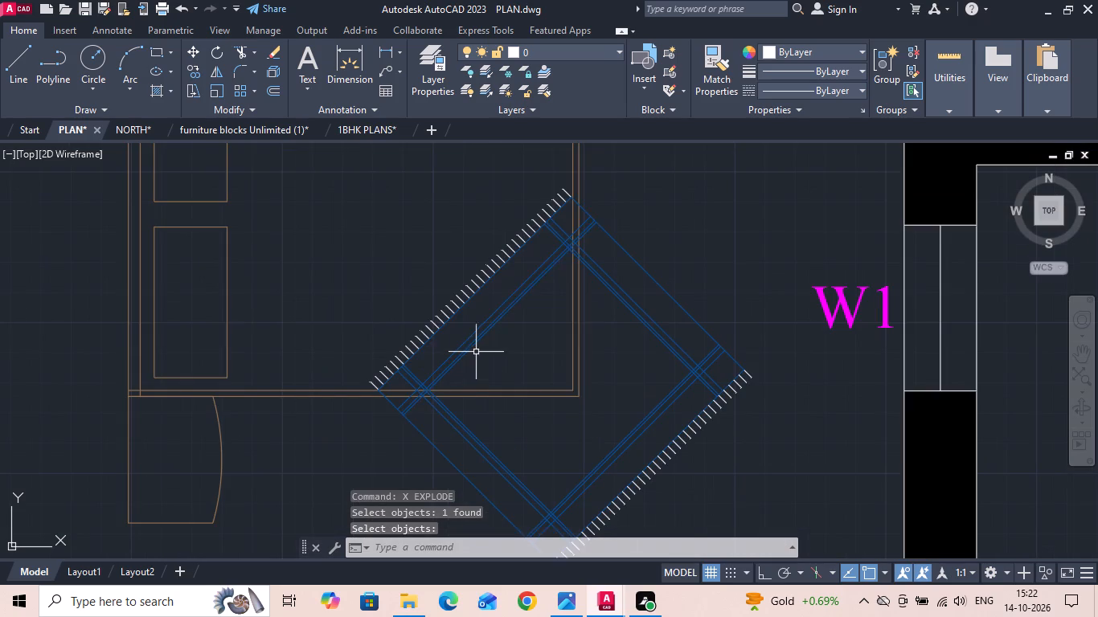
click(479, 350)
click(436, 289)
key(Delete)
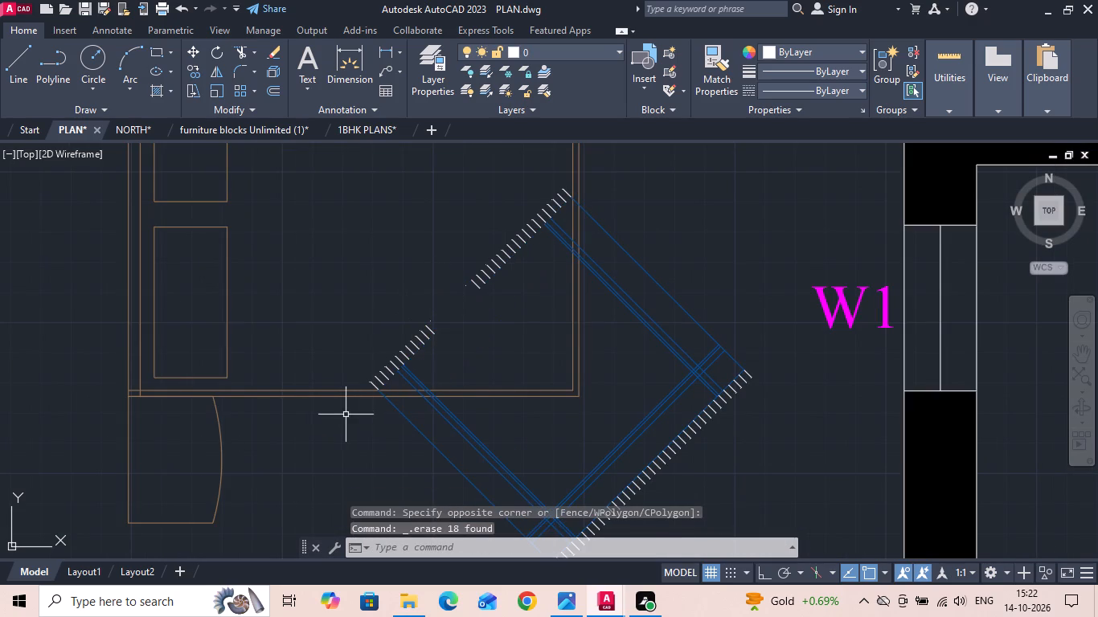
Erase the lower group of the rug's white fringe strokes lying on the bed, near the bed's bottom edge.
scroll(367, 386, up, 2)
drag(503, 343, 493, 329)
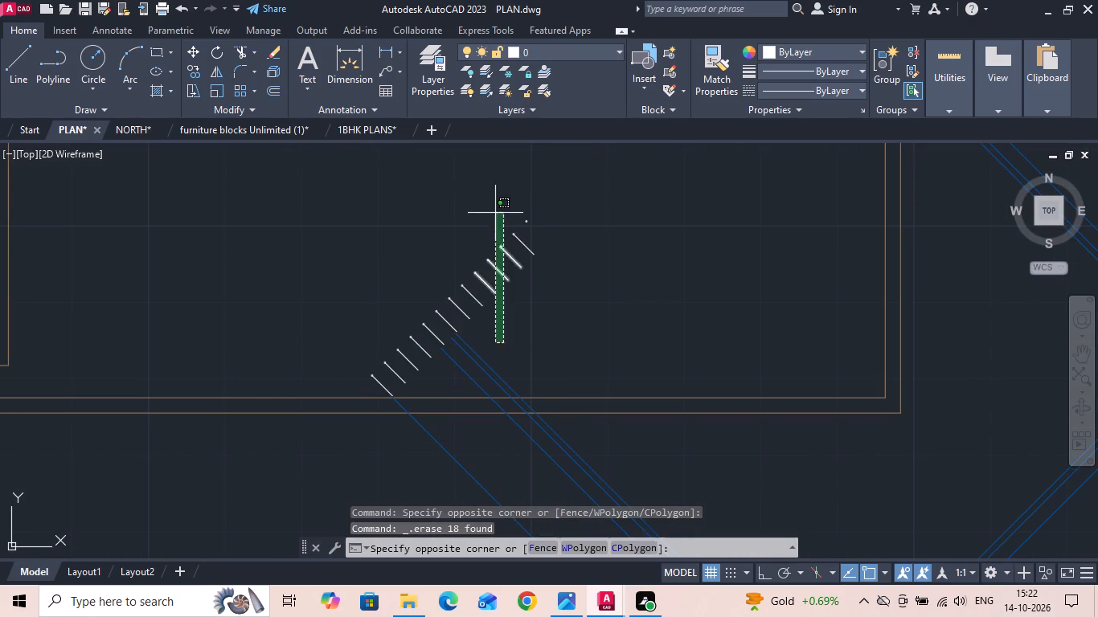
click(494, 212)
key(Delete)
drag(557, 208, 476, 261)
click(462, 269)
key(Delete)
drag(500, 257, 469, 277)
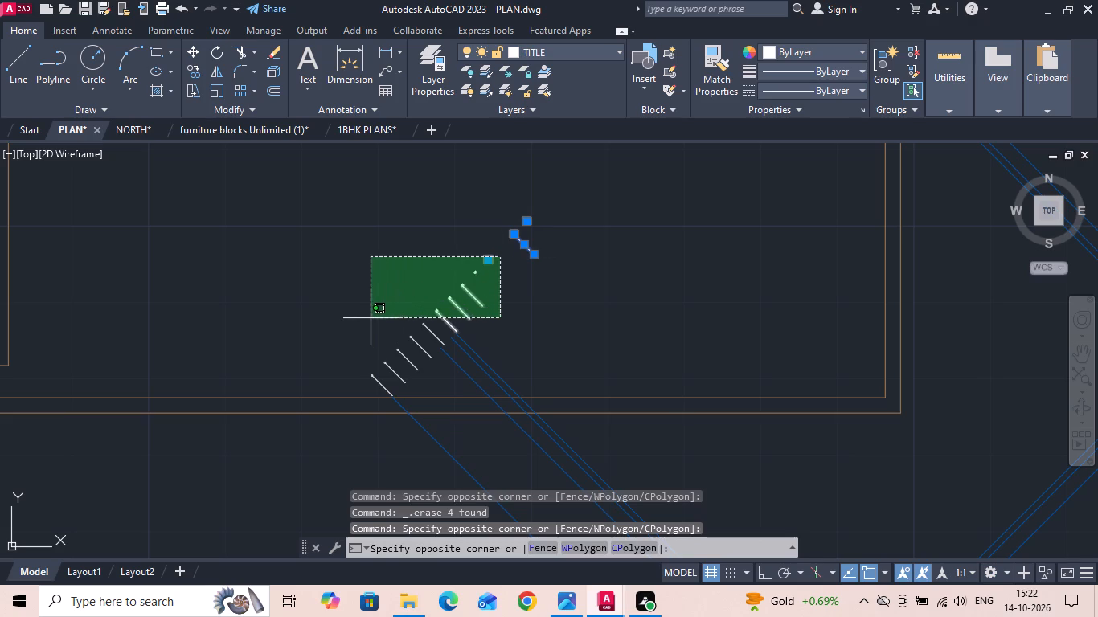
click(367, 320)
key(Delete)
scroll(440, 320, up, 1)
drag(423, 321, 375, 349)
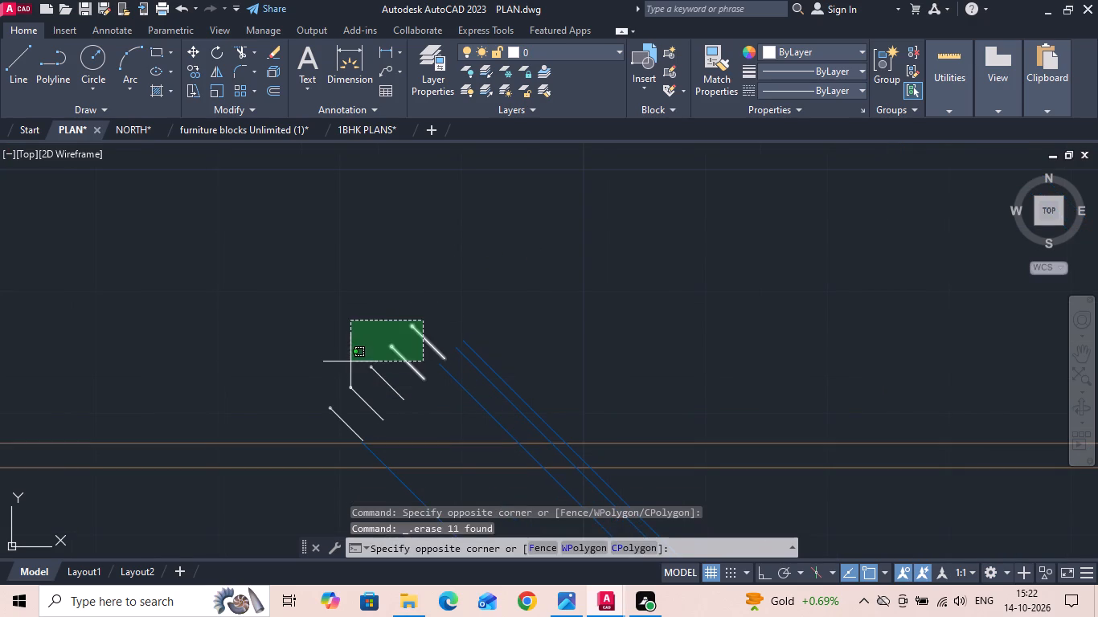
click(350, 362)
key(Delete)
drag(380, 362, 342, 400)
click(308, 414)
key(Delete)
Trim the rug's border lines at the bed's bottom edge and erase the cut-off pieces lying on the bed.
scroll(333, 319, down, 1)
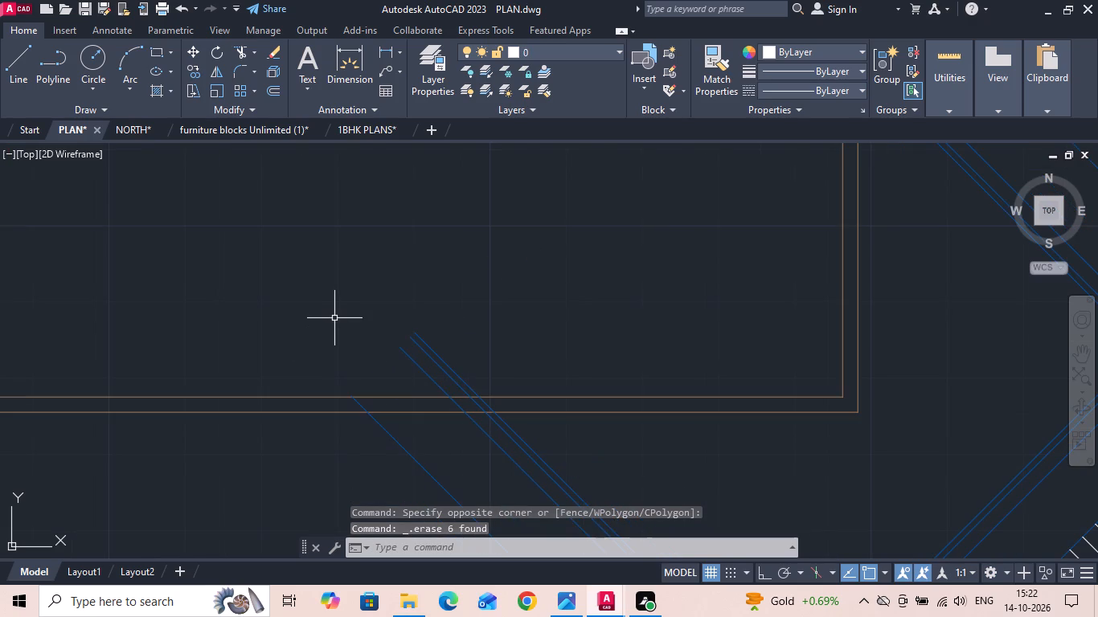
key(t)
key(r)
key(space)
key(space)
scroll(376, 405, up, 2)
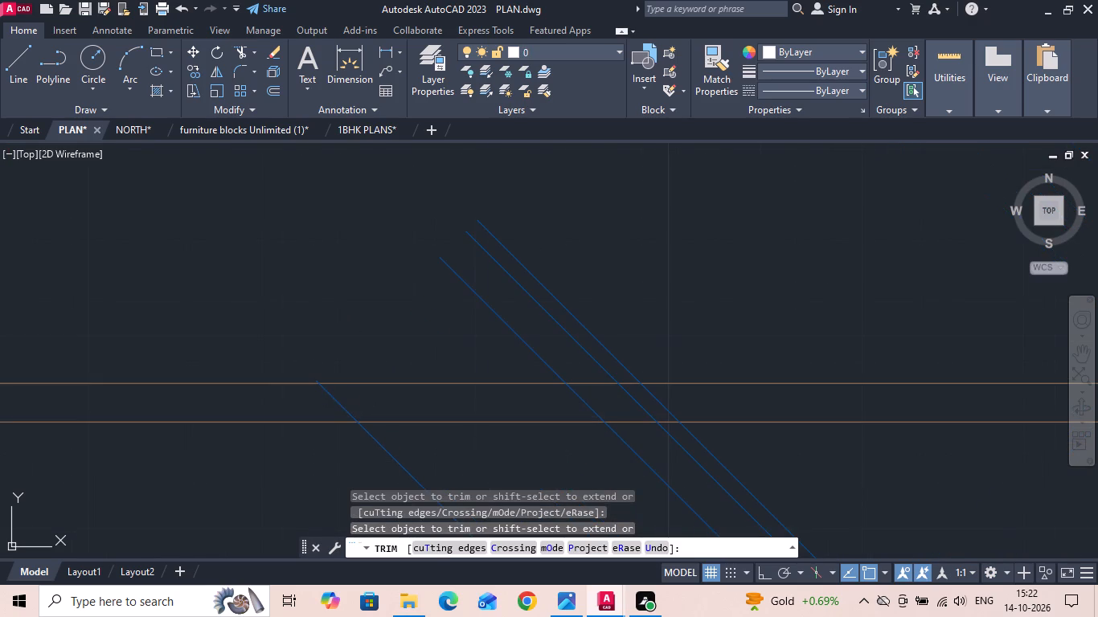
click(318, 402)
click(708, 398)
key(Escape)
drag(588, 292, 562, 303)
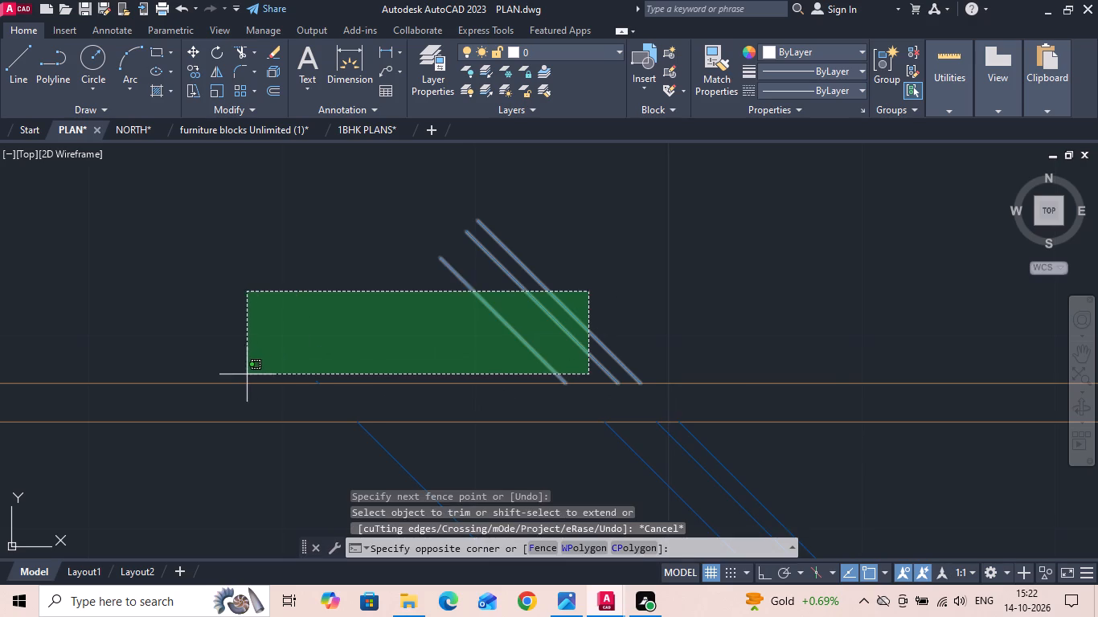
scroll(245, 374, up, 1)
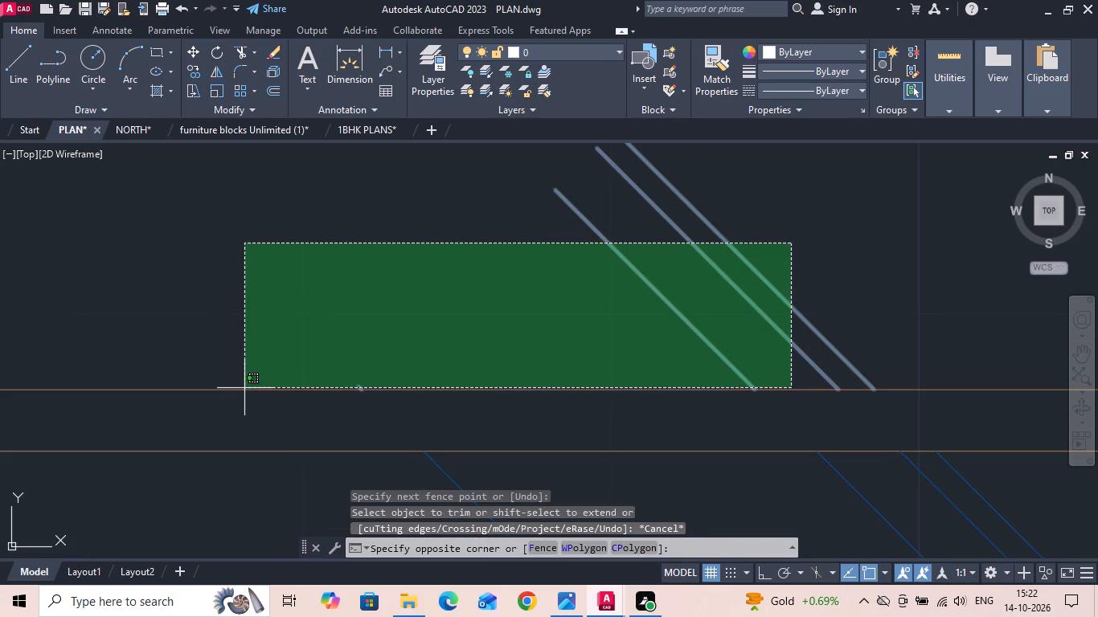
click(244, 388)
key(Delete)
Trim the rug's border lines where they cross the bed's right edge.
scroll(226, 391, down, 5)
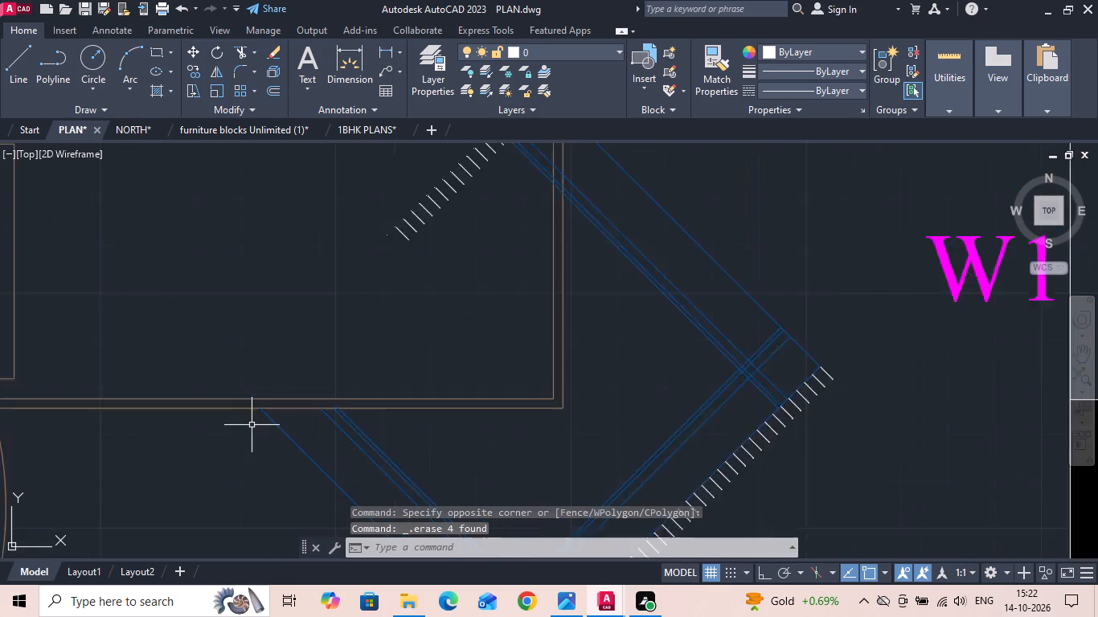
scroll(412, 228, up, 1)
text(TR)
key(space)
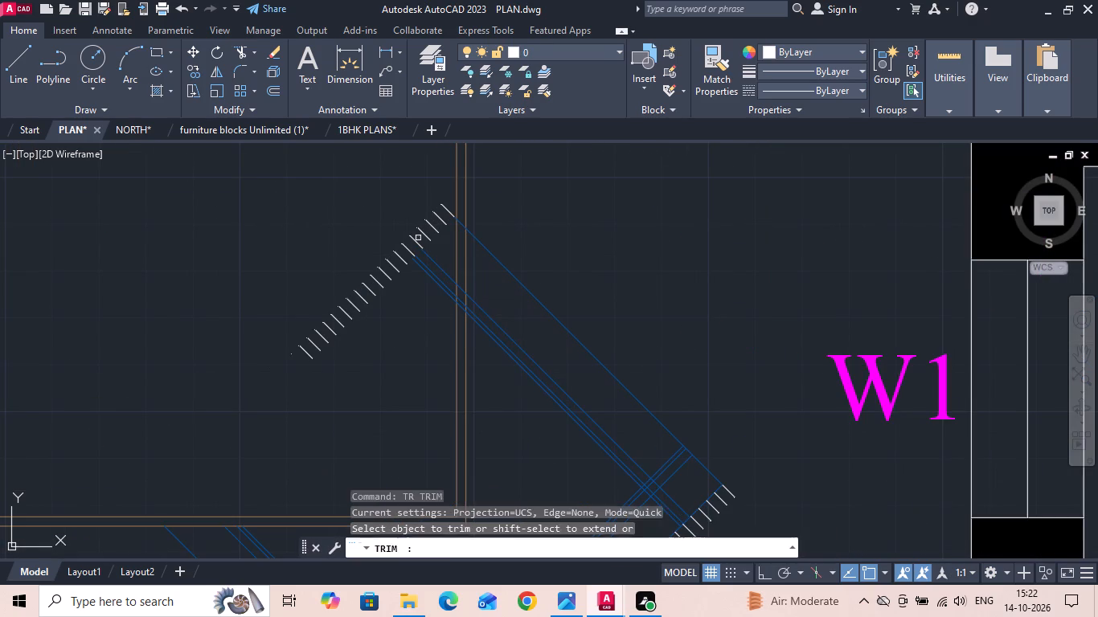
key(space)
scroll(461, 305, up, 2)
click(455, 341)
scroll(457, 331, down, 1)
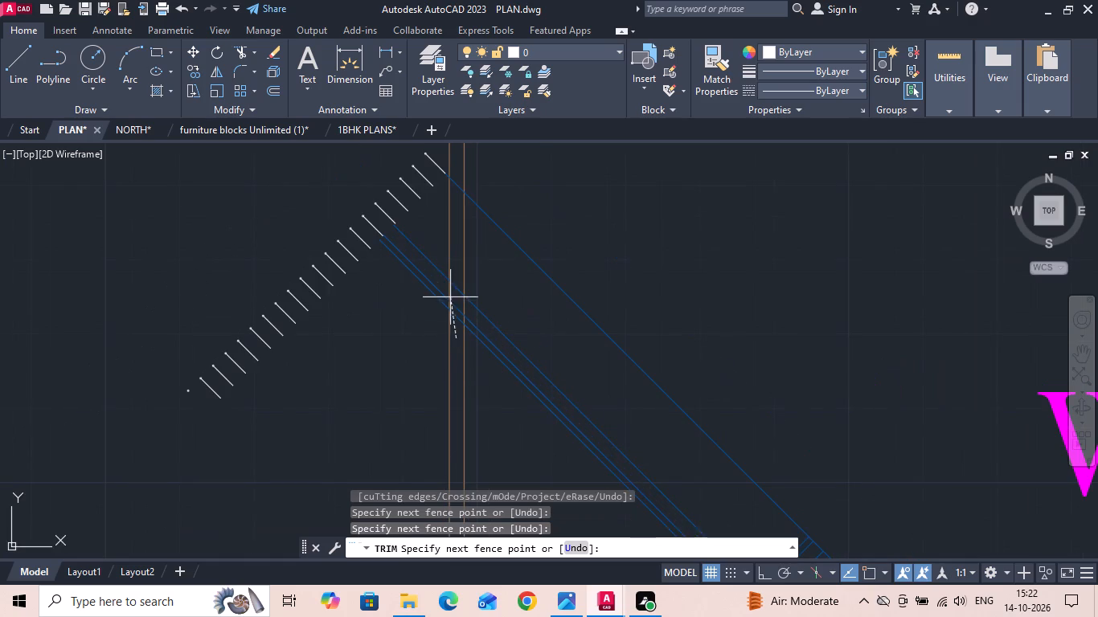
click(461, 168)
key(Escape)
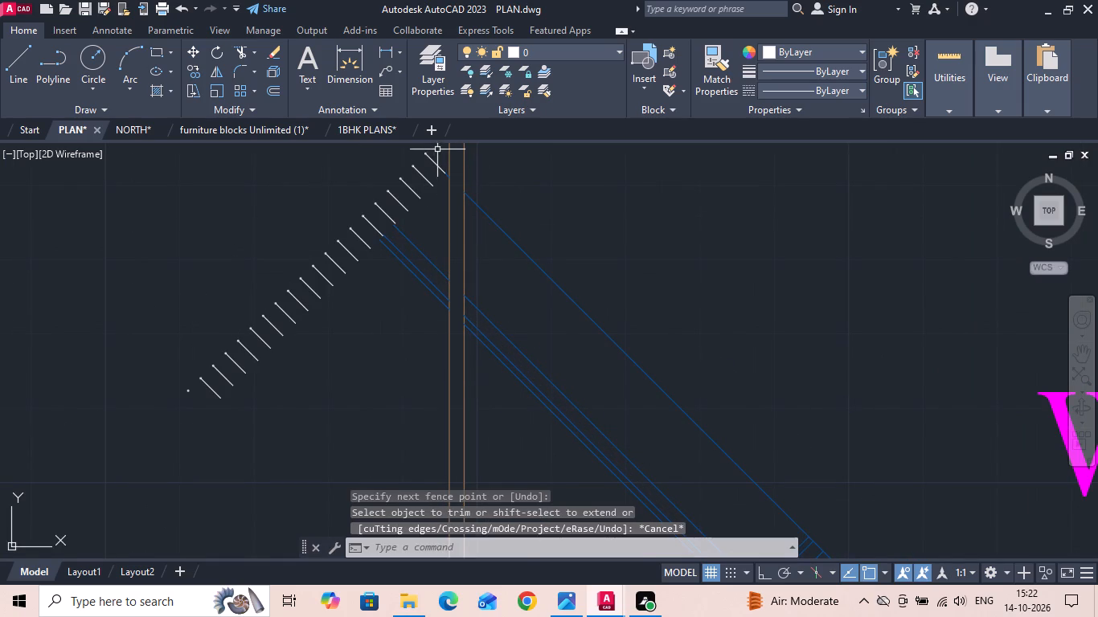
Erase the remaining upper fringe strokes and the cut-off border pieces inside the bed's right edge.
drag(437, 149, 417, 170)
click(216, 337)
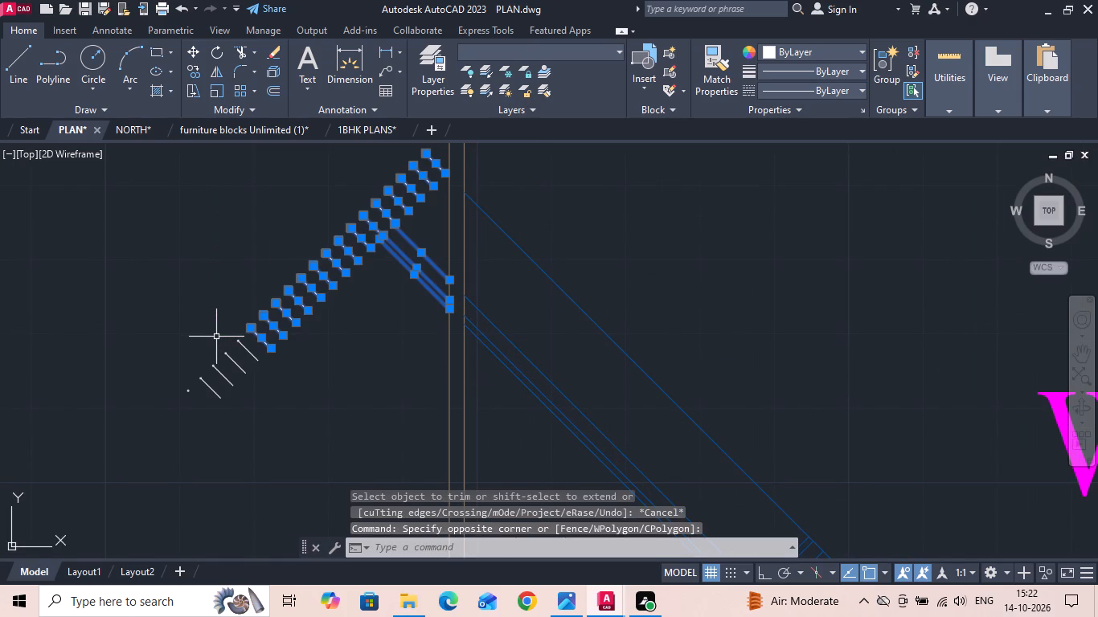
key(Delete)
drag(270, 430, 264, 422)
click(179, 300)
key(Delete)
scroll(359, 264, down, 3)
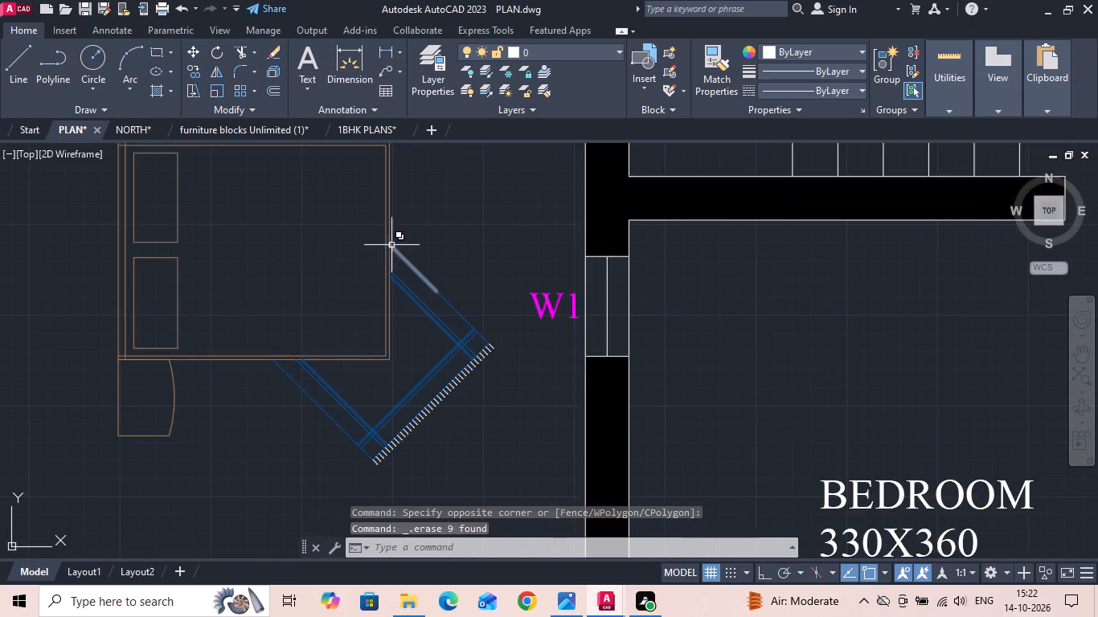
scroll(375, 243, up, 5)
drag(408, 232, 372, 276)
click(357, 289)
key(Delete)
Save the drawing.
scroll(357, 291, down, 2)
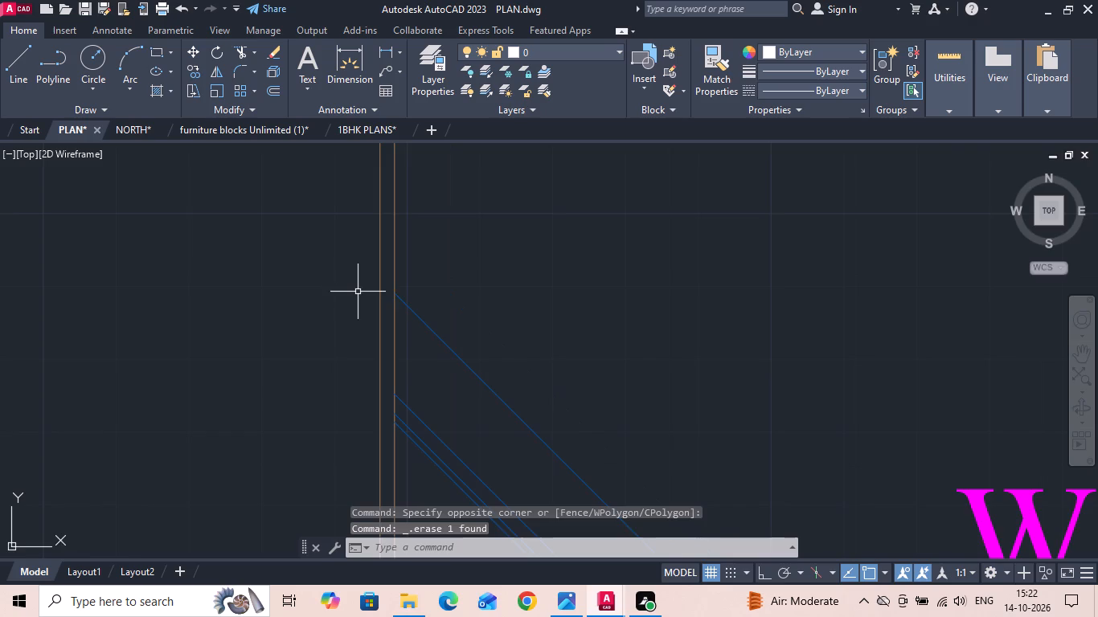
scroll(567, 240, down, 5)
key(ctrl+s)
Copy the bed, side tables and rug set from outside the plan into the BEDROOM 330X360.
scroll(576, 231, down, 1)
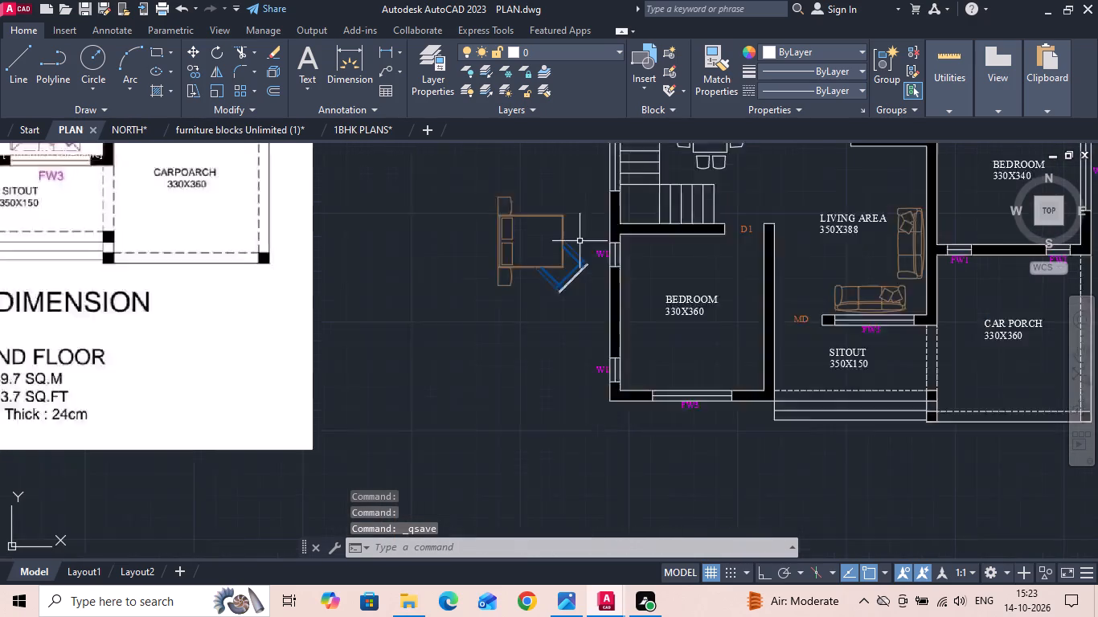
scroll(582, 251, down, 1)
drag(587, 189, 580, 212)
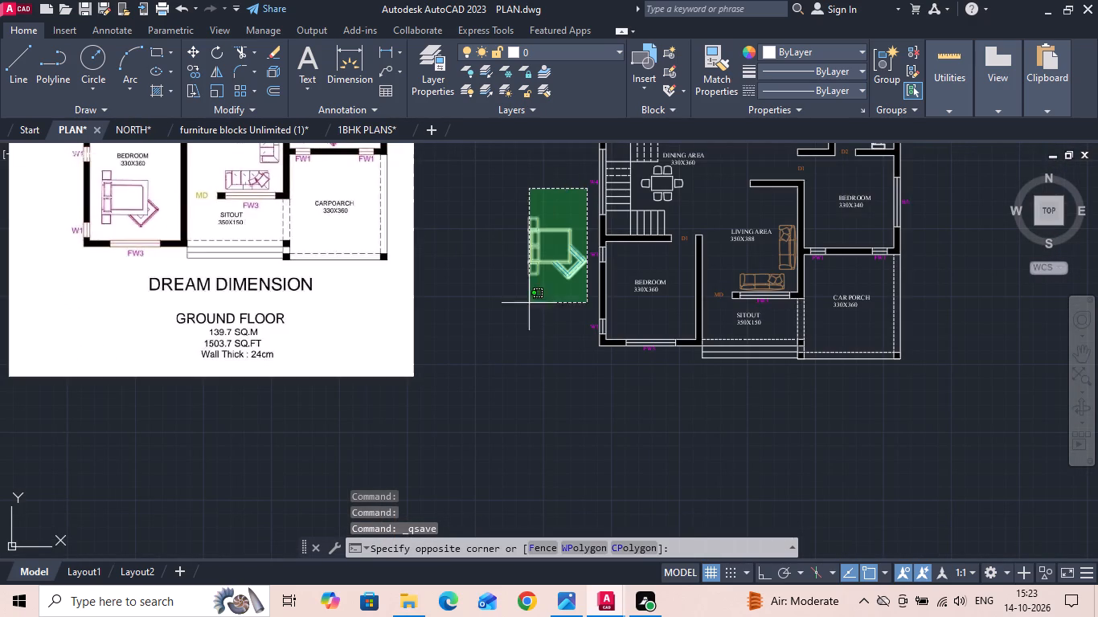
click(450, 344)
right_click(449, 344)
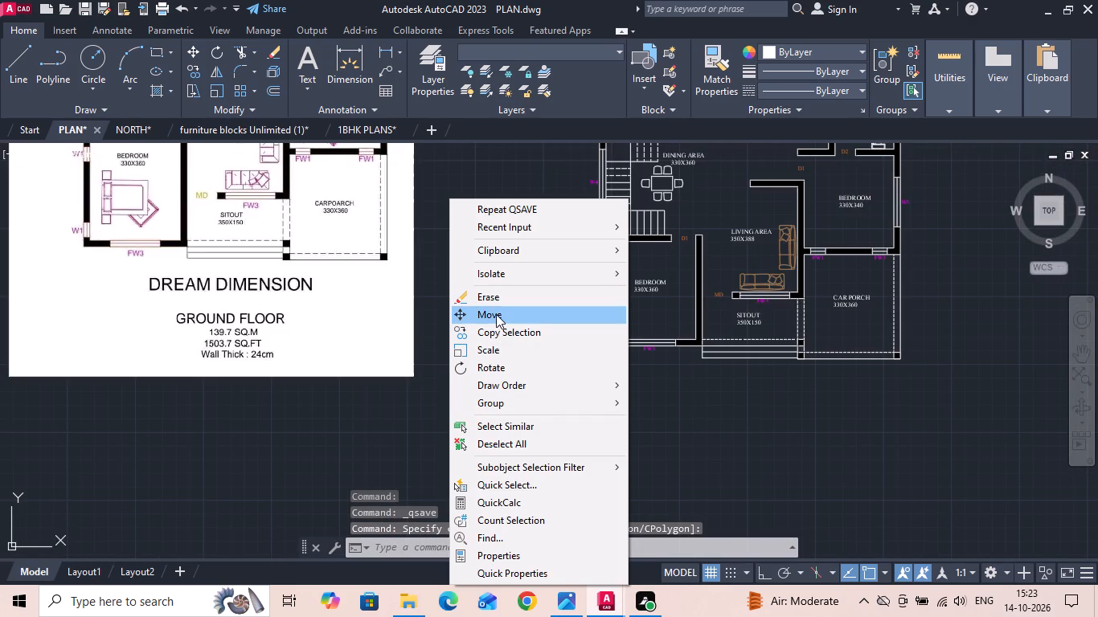
click(498, 329)
drag(501, 242, 511, 258)
scroll(588, 295, up, 1)
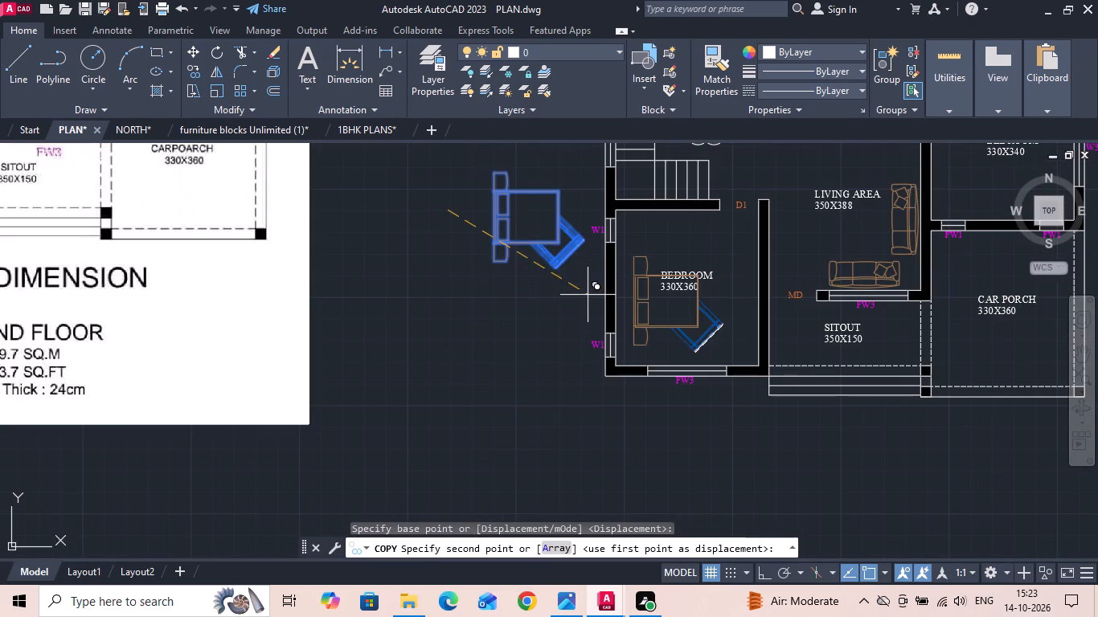
scroll(598, 283, down, 1)
scroll(600, 284, up, 1)
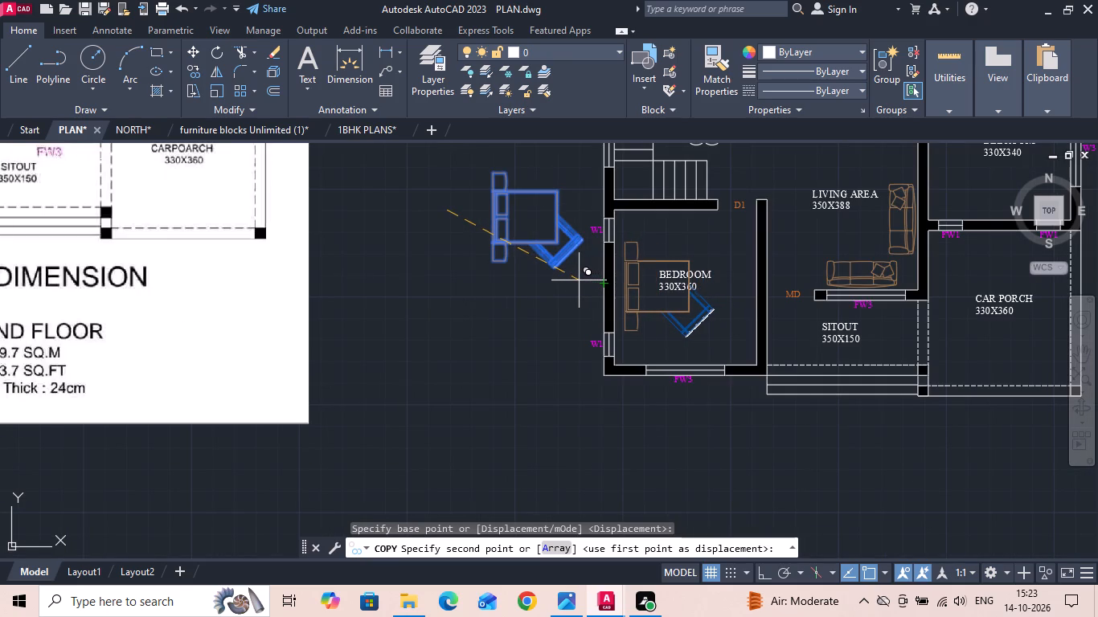
click(577, 282)
key(Escape)
Turn Ortho on and rotate the original bed and rug set outside the plan by 270° so its headboard faces up.
scroll(566, 339, down, 3)
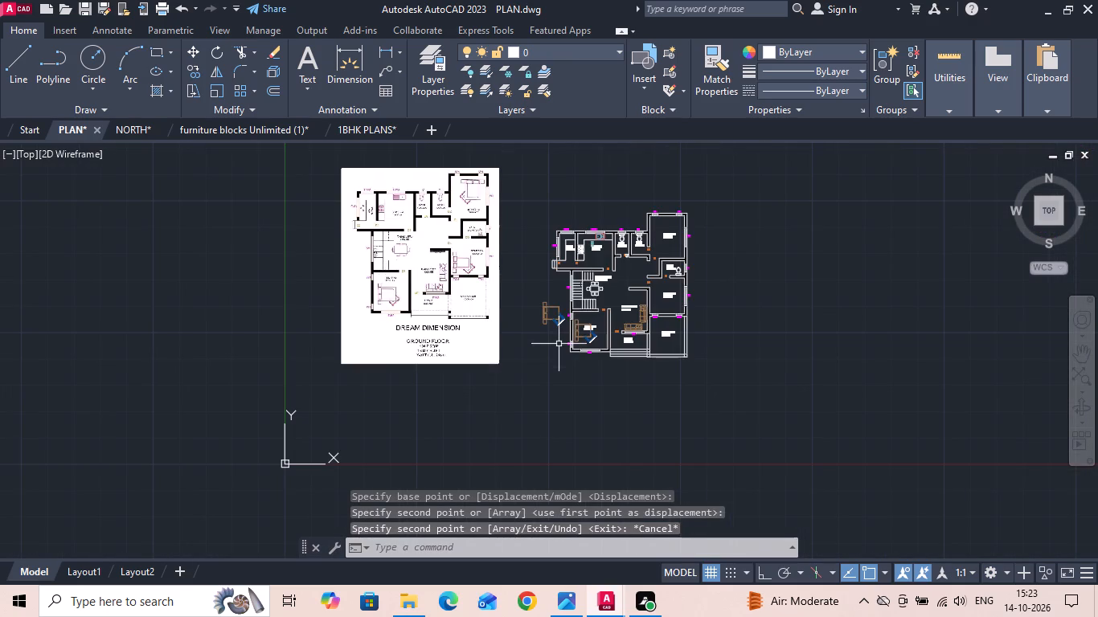
scroll(592, 296, up, 3)
drag(477, 304, 399, 381)
click(337, 404)
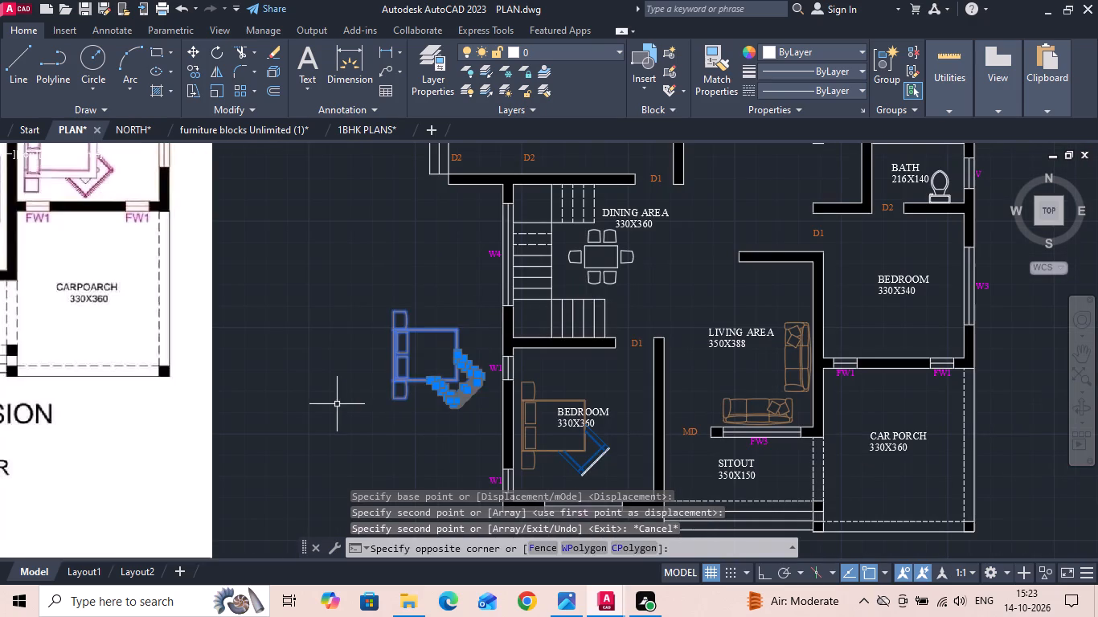
right_click(335, 404)
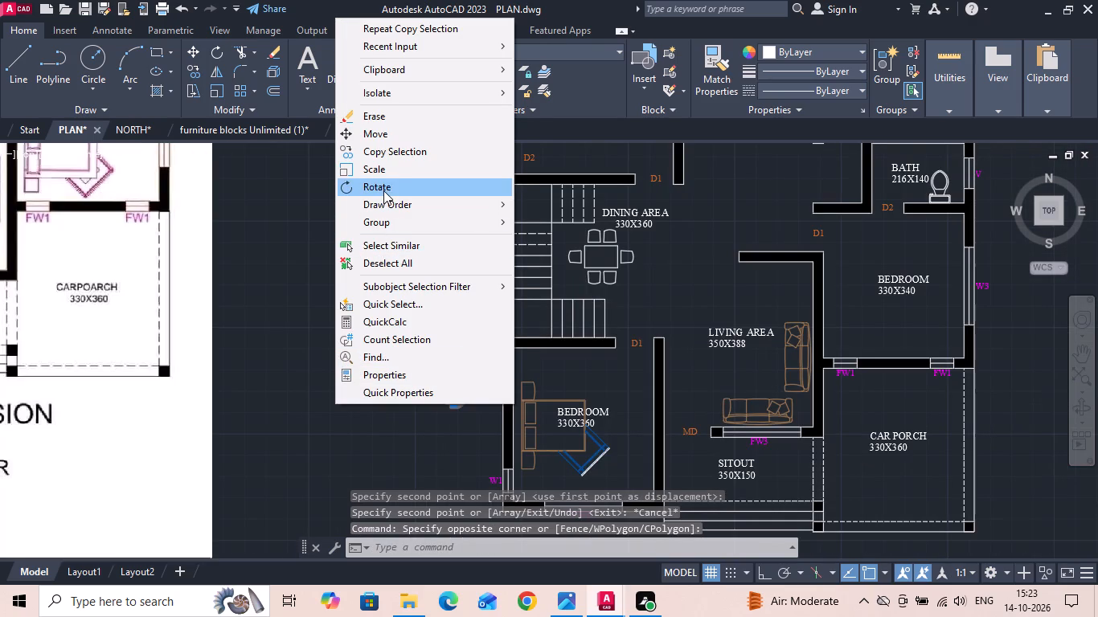
click(383, 190)
key(F8)
drag(398, 266, 397, 273)
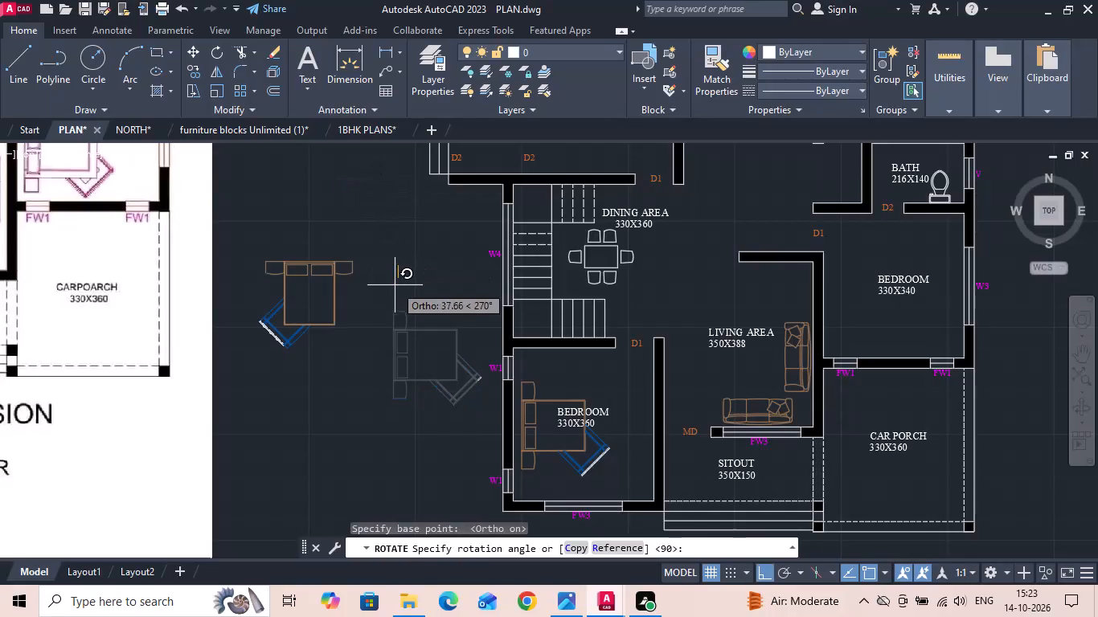
click(395, 286)
Move the rotated bed and rug set into the BEDROOM 330X402, just below the wall between the two W1 windows, with Ortho off.
drag(380, 231, 348, 277)
scroll(405, 427, down, 1)
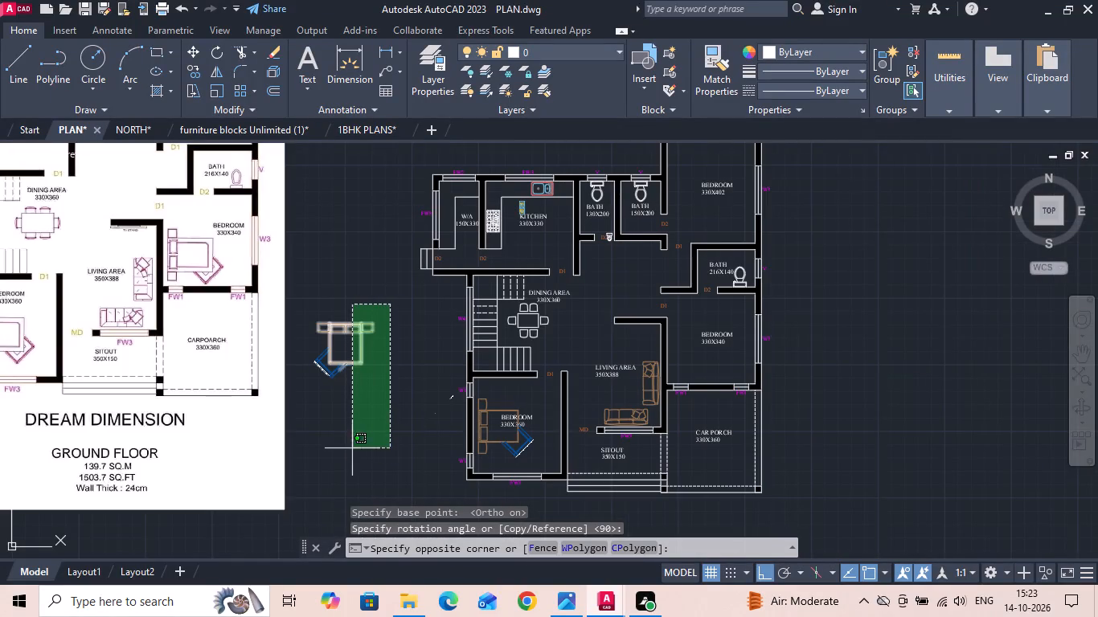
middle_drag(355, 455, 383, 517)
scroll(383, 517, down, 1)
scroll(352, 475, up, 1)
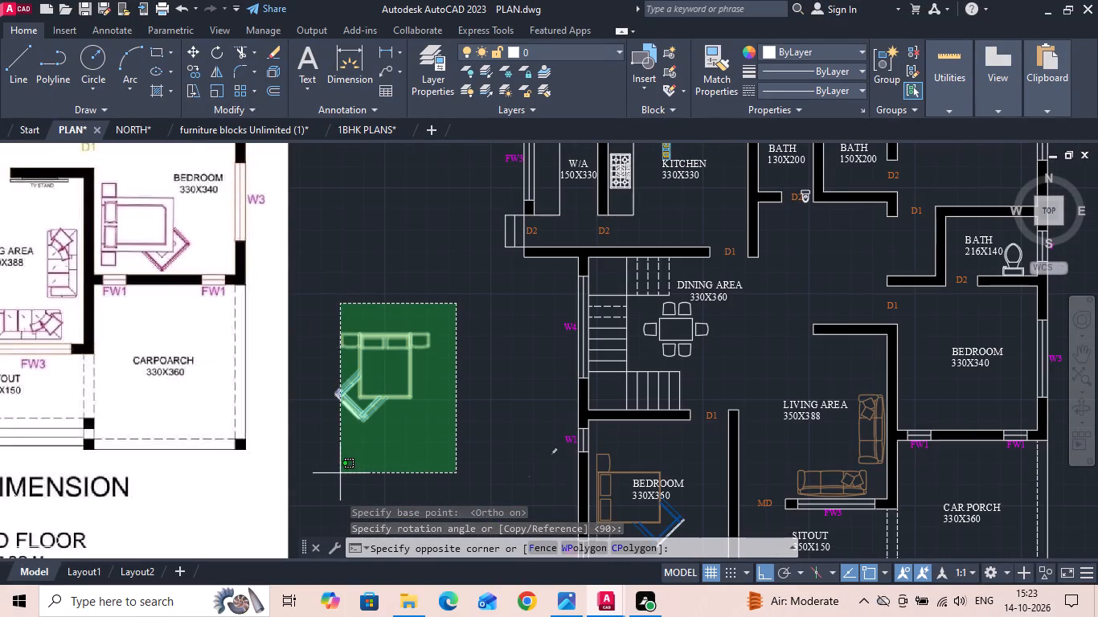
click(329, 475)
right_click(328, 475)
click(399, 206)
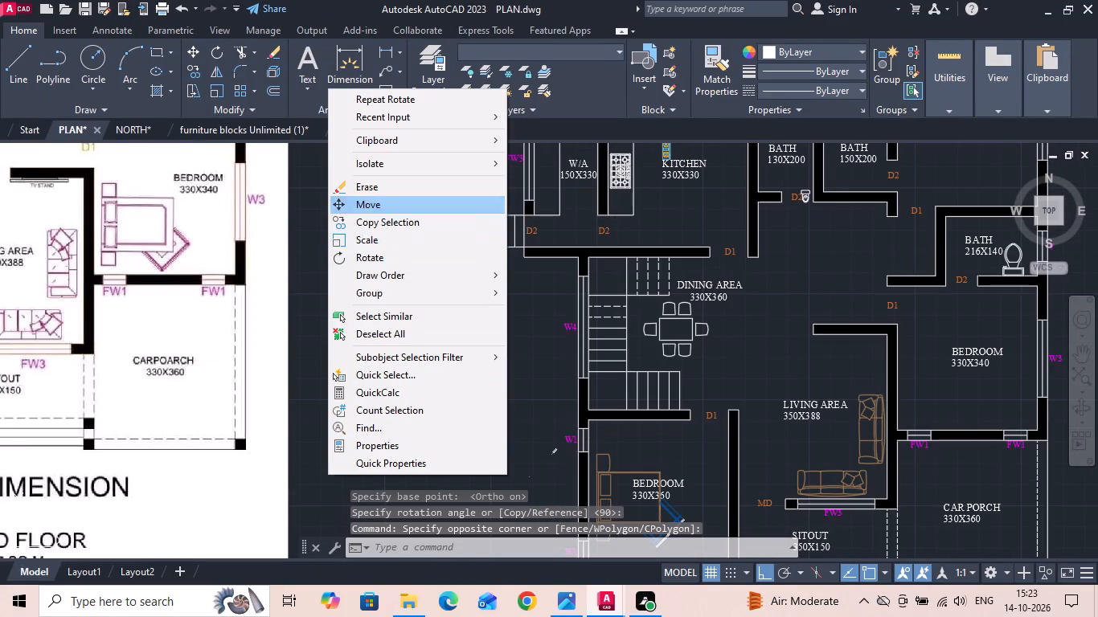
scroll(380, 333, up, 3)
click(401, 290)
scroll(428, 348, down, 2)
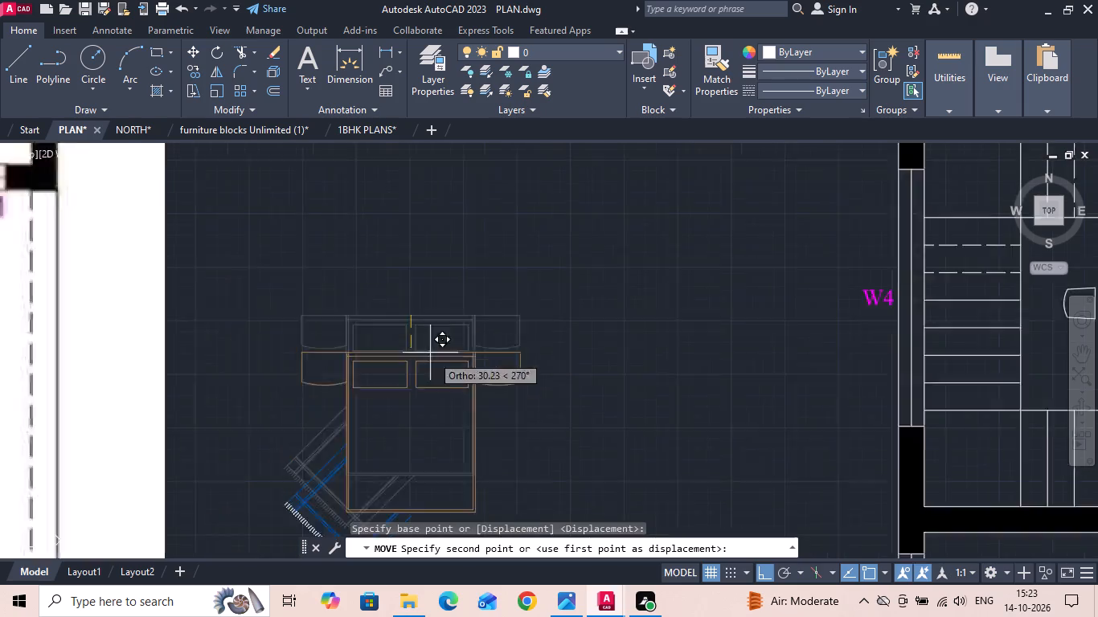
scroll(434, 358, down, 3)
click(765, 570)
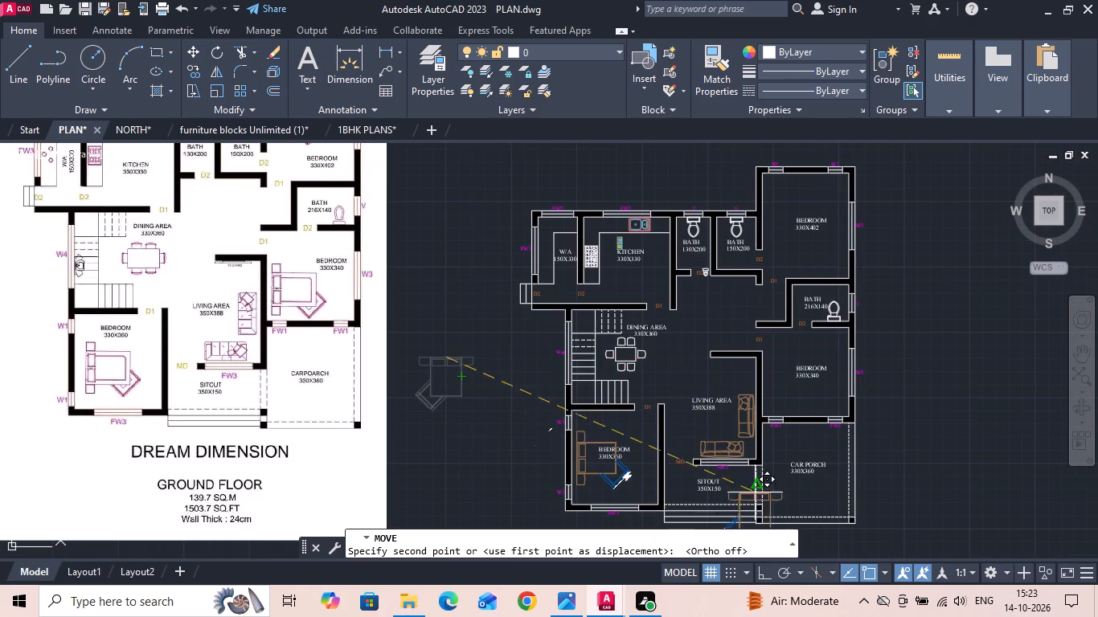
middle_drag(744, 304, 732, 469)
scroll(784, 334, up, 2)
scroll(813, 355, down, 1)
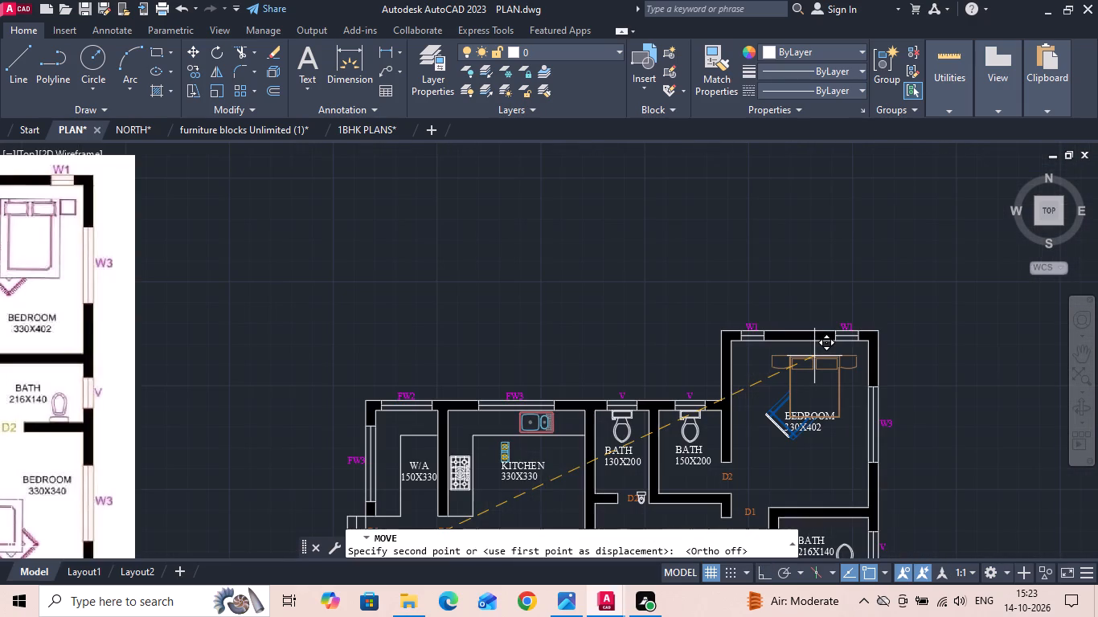
scroll(802, 346, up, 2)
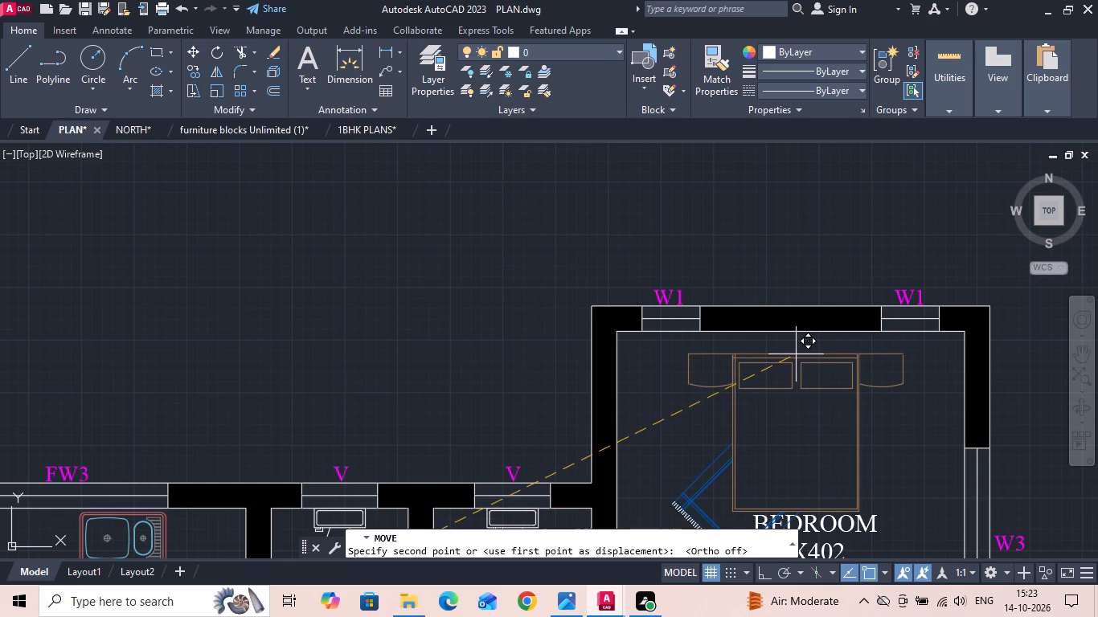
click(796, 352)
Move the BEDROOM 330X402 label straight down, clear of the bed and rug, with Ortho on.
scroll(800, 341, down, 3)
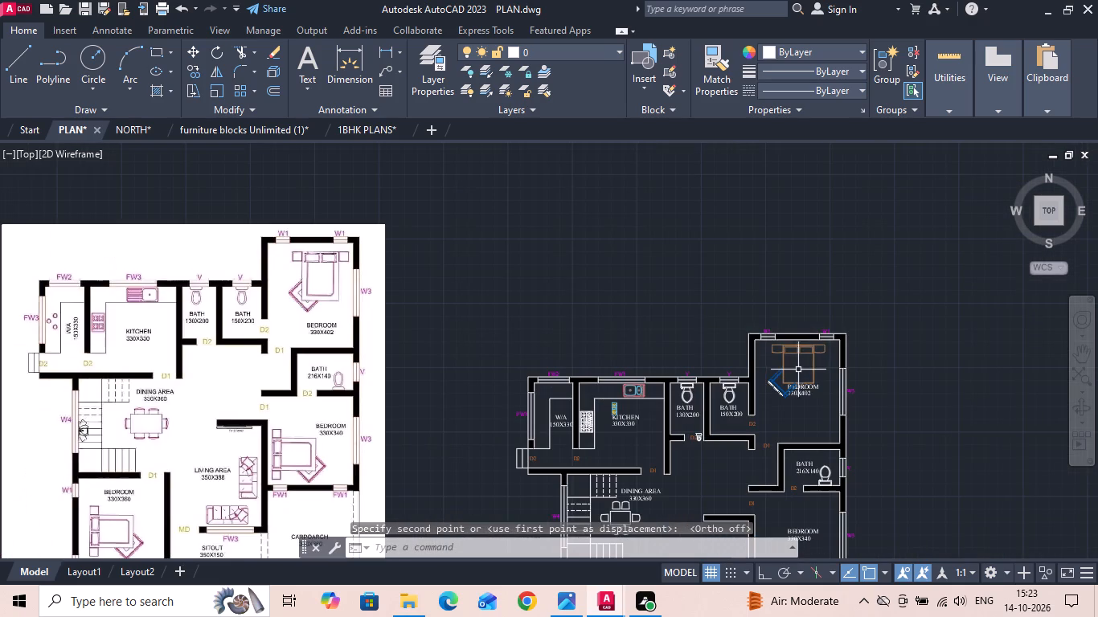
scroll(812, 415, up, 3)
key(Escape)
drag(791, 358, 783, 352)
click(772, 334)
right_click(772, 333)
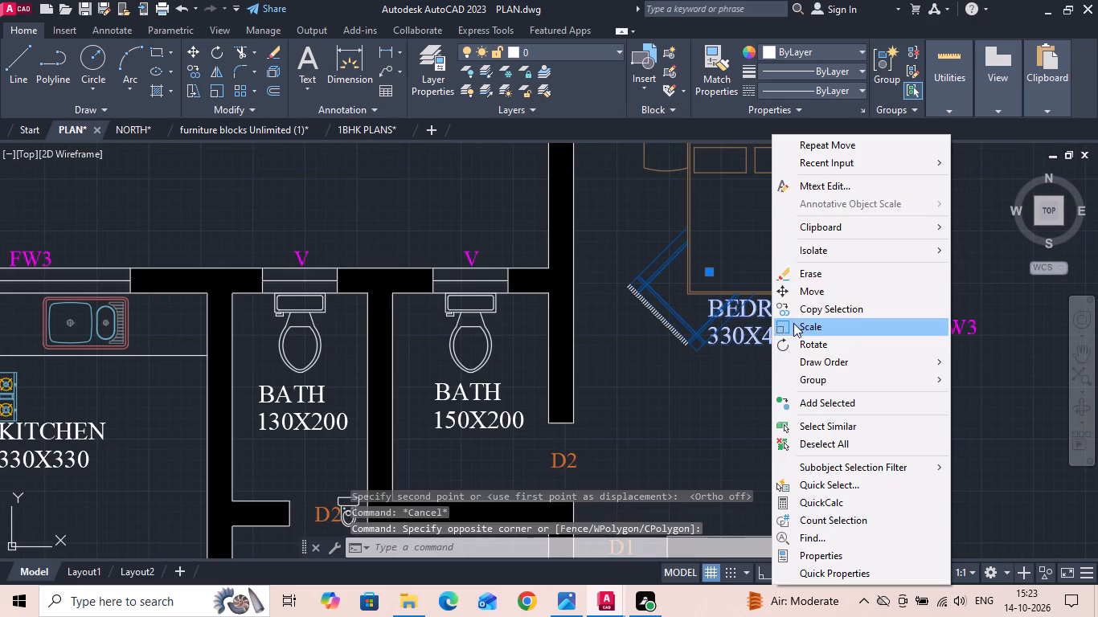
click(821, 300)
middle_drag(814, 382, 760, 269)
key(F8)
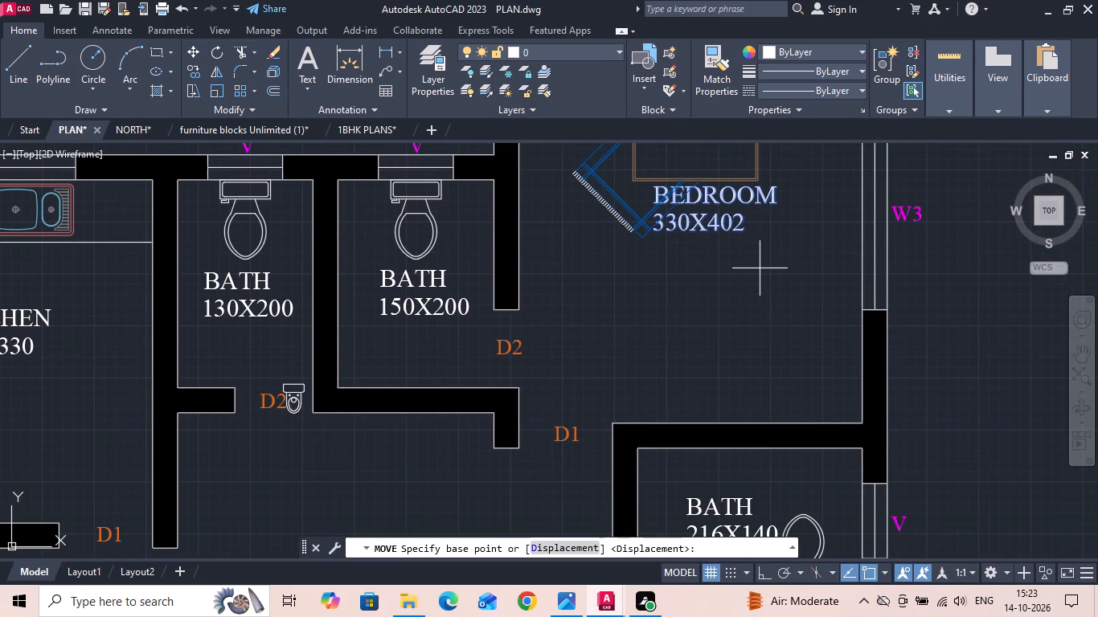
drag(761, 299, 762, 323)
click(752, 356)
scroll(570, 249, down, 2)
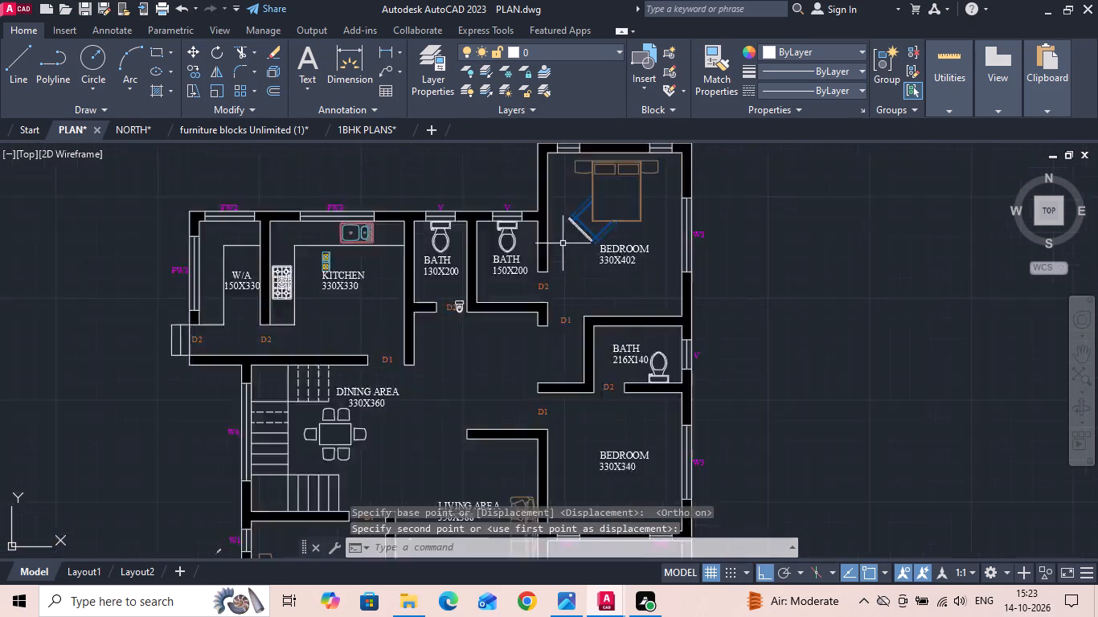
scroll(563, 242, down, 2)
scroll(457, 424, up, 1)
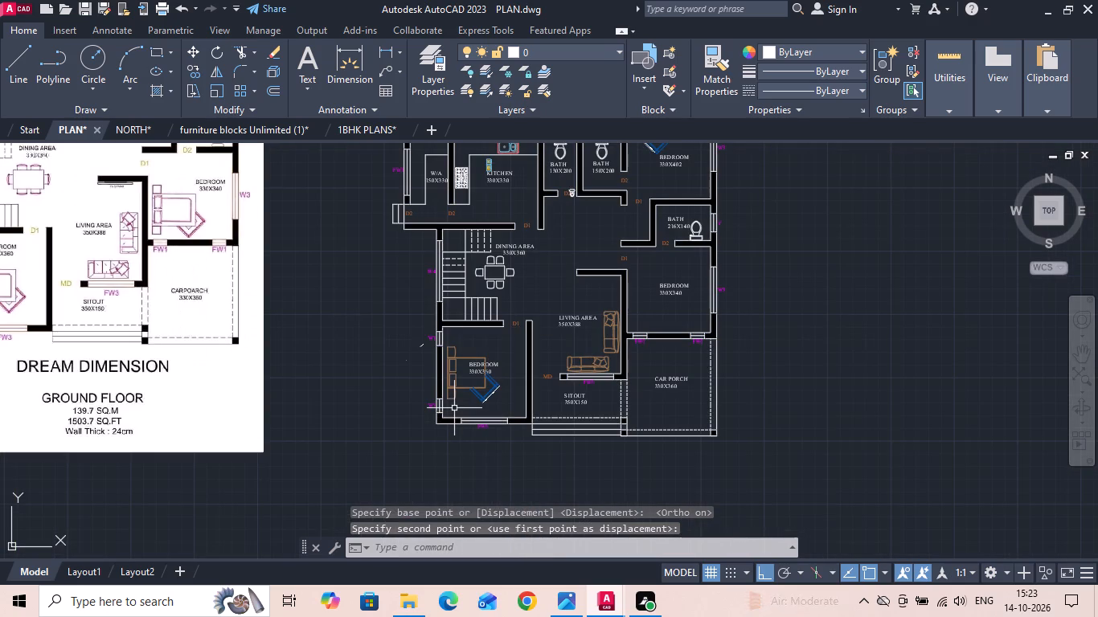
Move the BEDROOM 330X360 label straight up, clear of most of the bed, with Ortho on.
scroll(483, 366, up, 2)
click(488, 366)
right_click(488, 366)
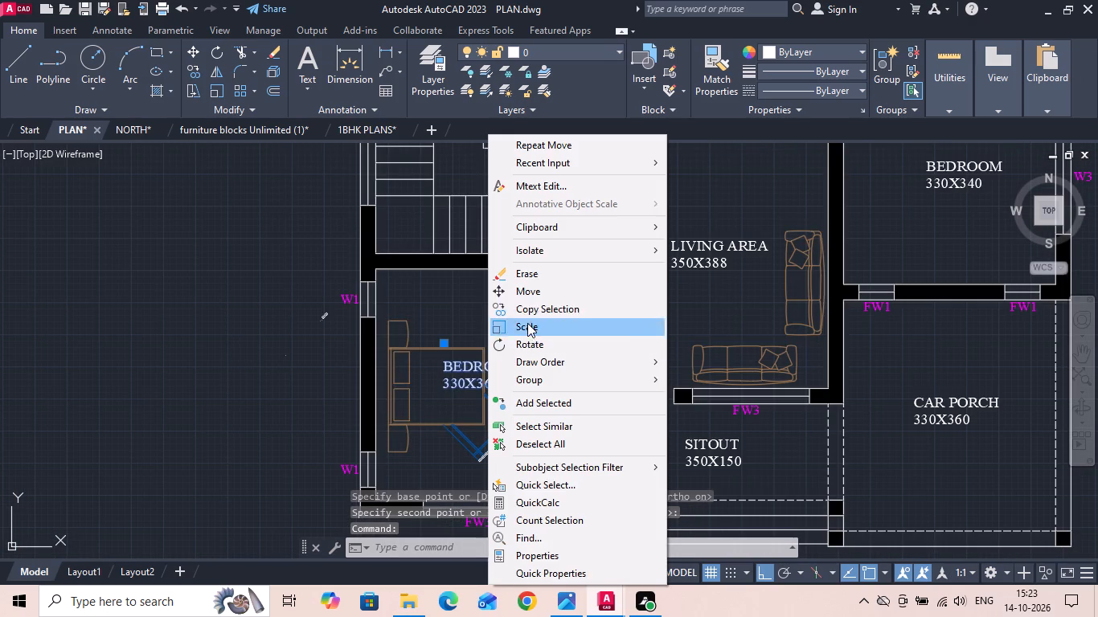
click(539, 294)
click(526, 363)
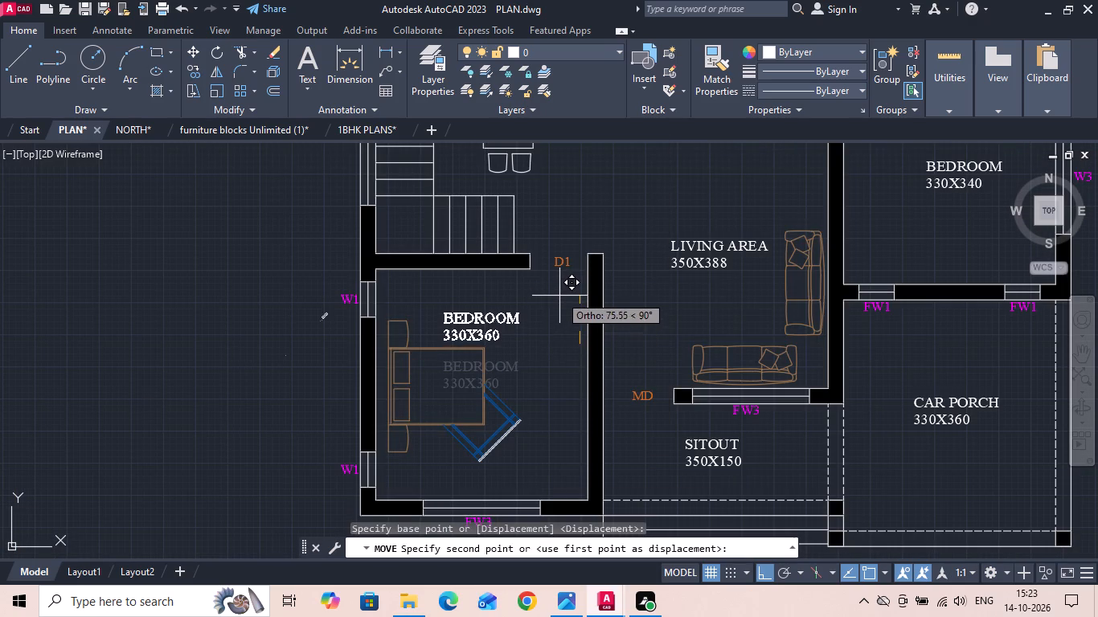
click(559, 300)
scroll(559, 300, down, 2)
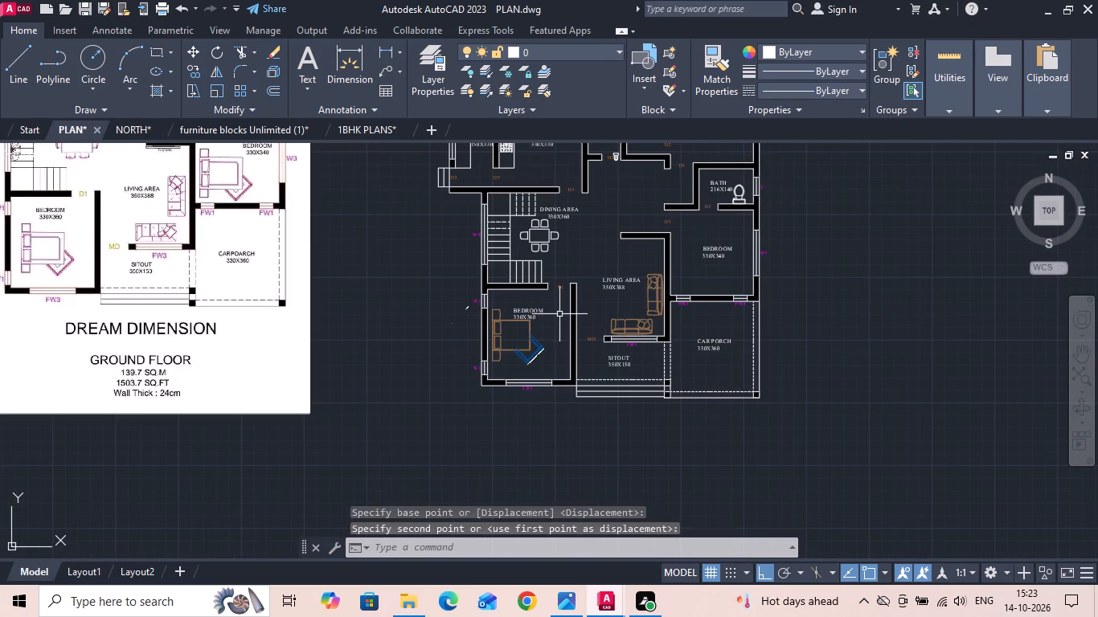
Copy the bed, side tables and rug set from the BEDROOM 330X360 into the BEDROOM 330X340, headboard against the living area wall, with Ortho off.
scroll(497, 330, up, 3)
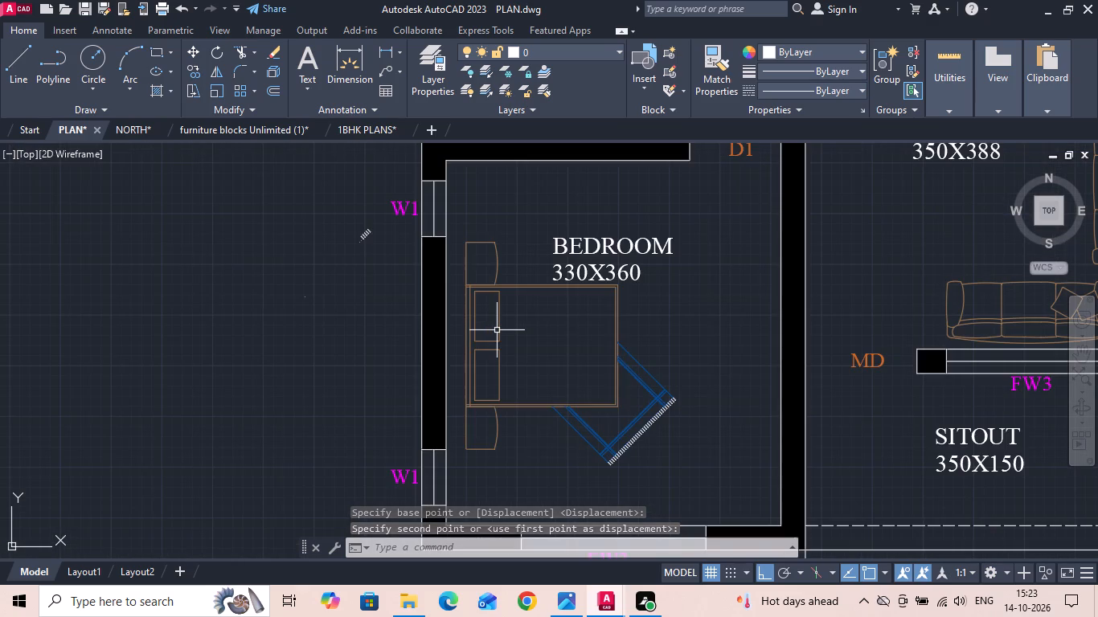
click(648, 261)
key(Escape)
drag(649, 313, 605, 373)
click(490, 440)
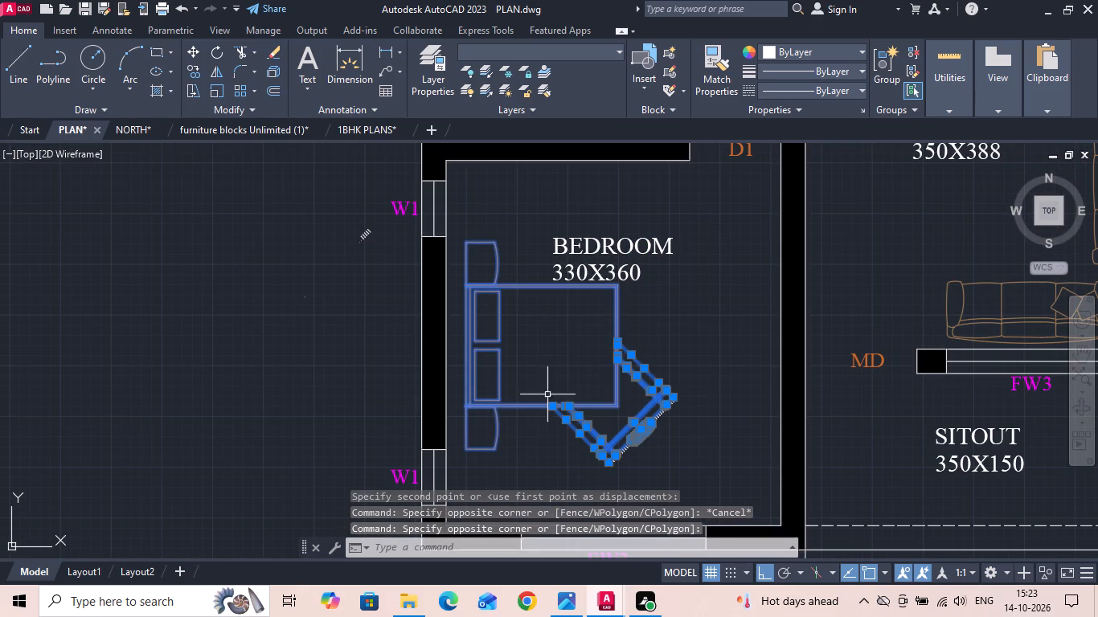
drag(672, 345, 678, 386)
click(527, 493)
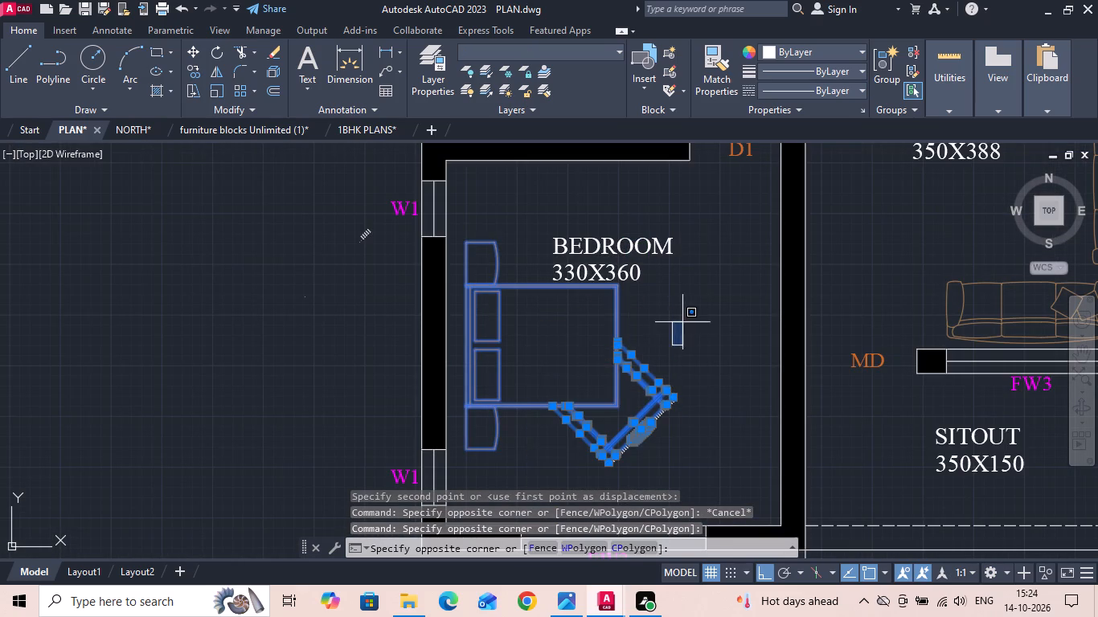
click(528, 468)
drag(709, 315, 653, 383)
click(535, 464)
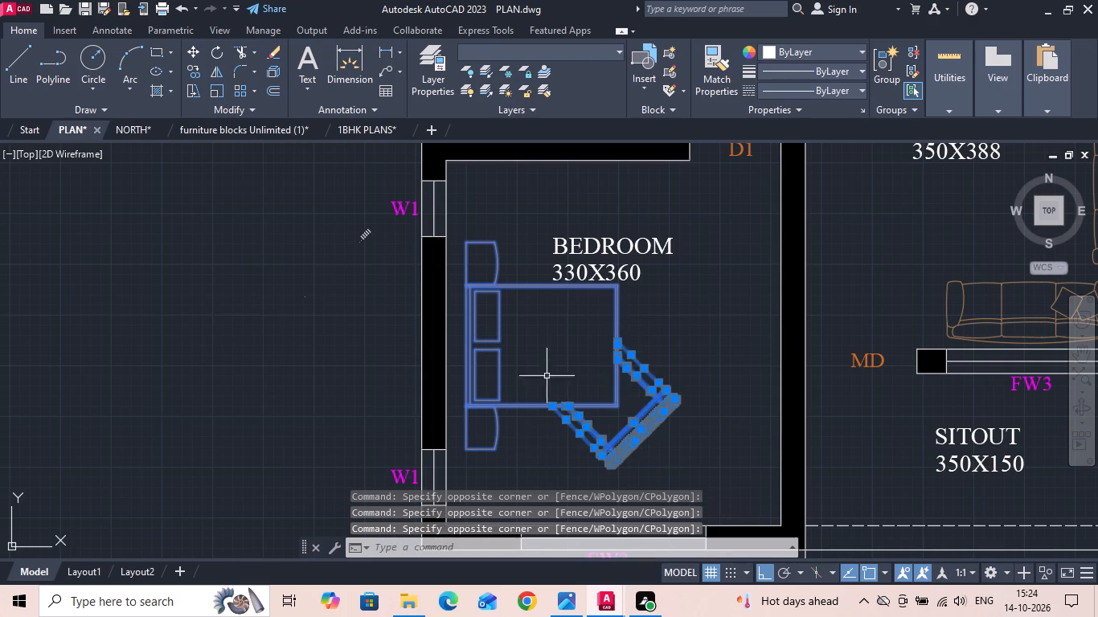
right_click(544, 343)
click(592, 330)
click(548, 342)
scroll(472, 358, down, 3)
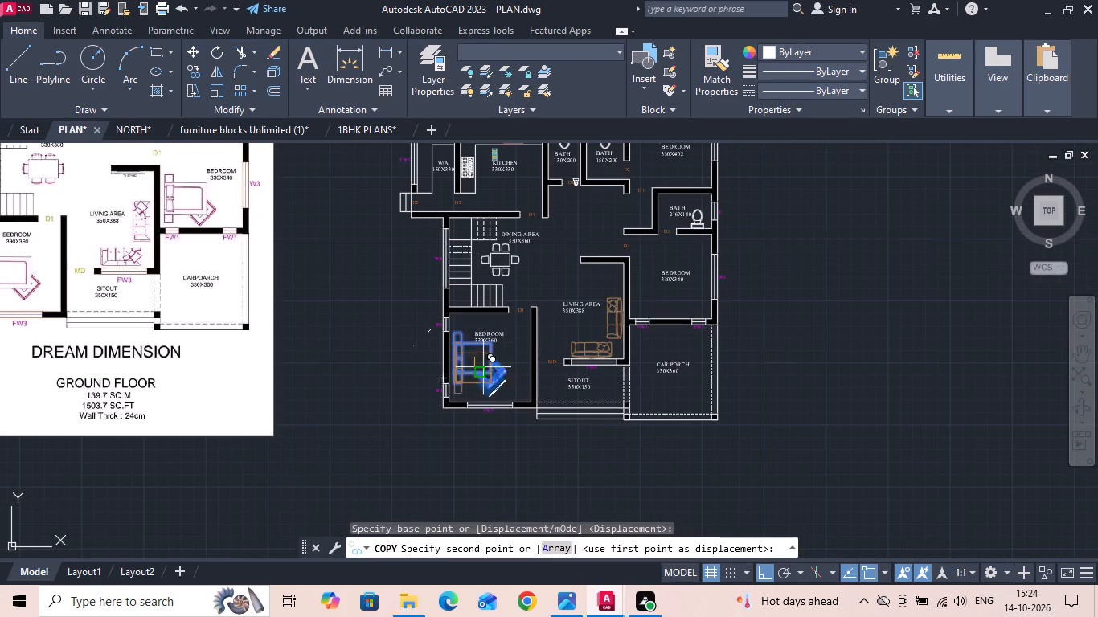
click(766, 565)
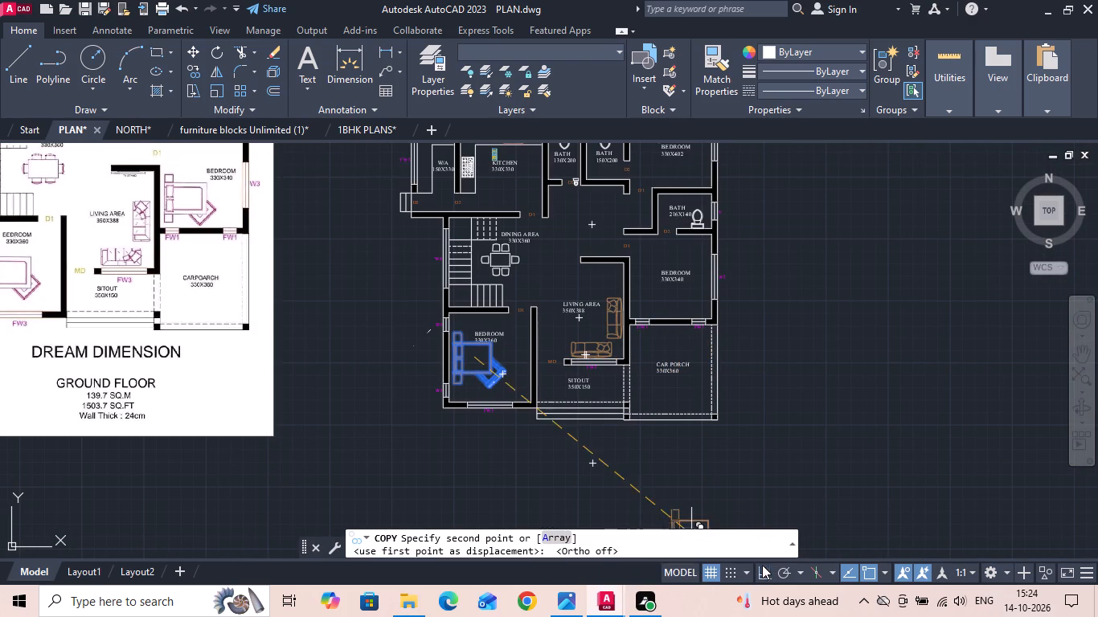
scroll(749, 281, up, 3)
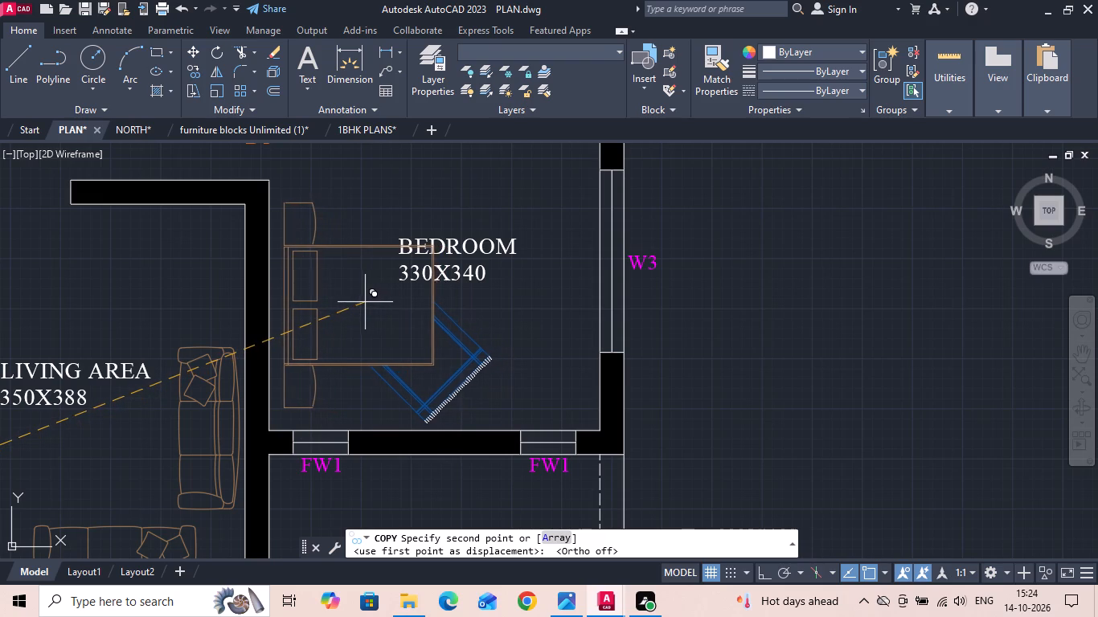
click(363, 305)
key(Escape)
Move the BEDROOM 330X340 label straight up, clear of the copied bed.
click(495, 273)
click(470, 247)
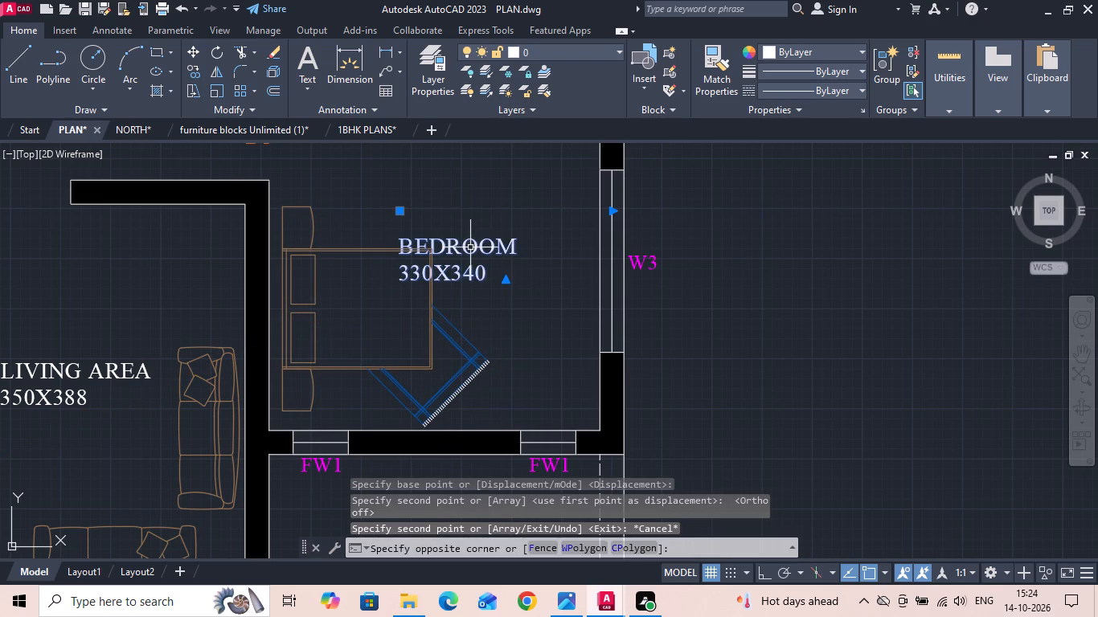
right_click(469, 247)
click(495, 292)
click(884, 294)
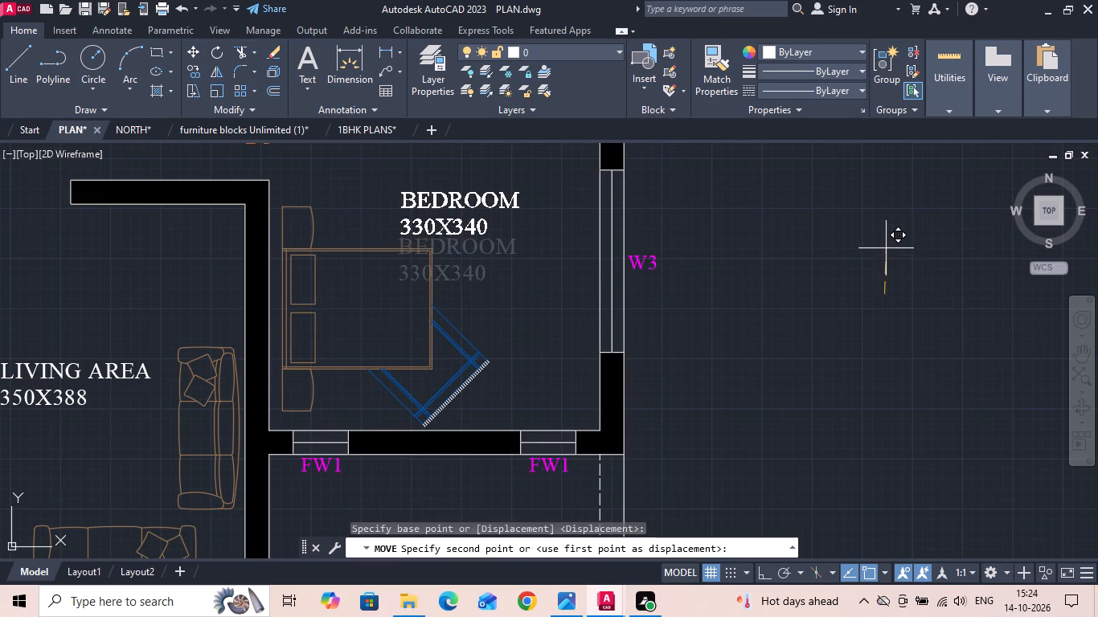
click(886, 247)
Save the PLAN drawing.
key(ctrl+s)
scroll(892, 261, down, 4)
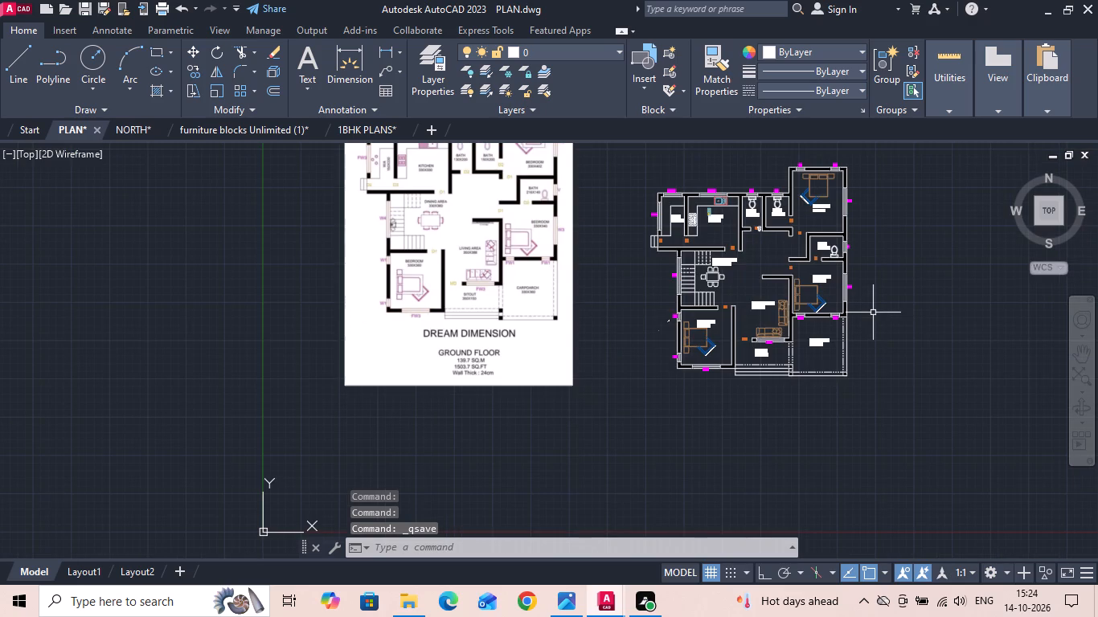
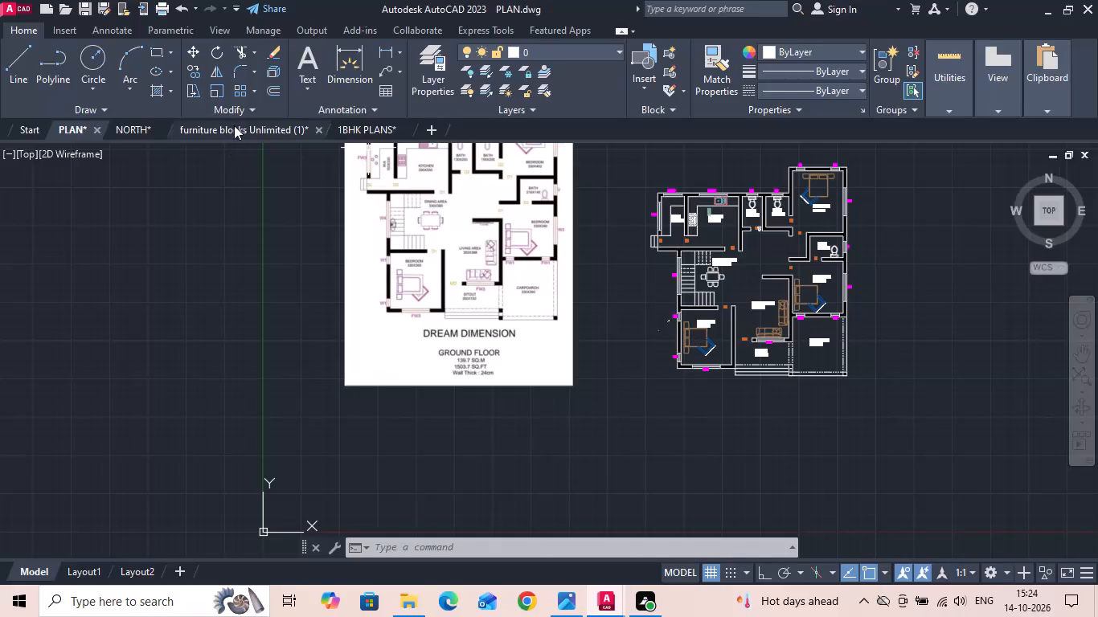
Switch to the furniture blocks Unlimited (1) drawing and look through its rugs, cushions and rendered top-view furniture blocks.
click(235, 133)
scroll(424, 332, down, 2)
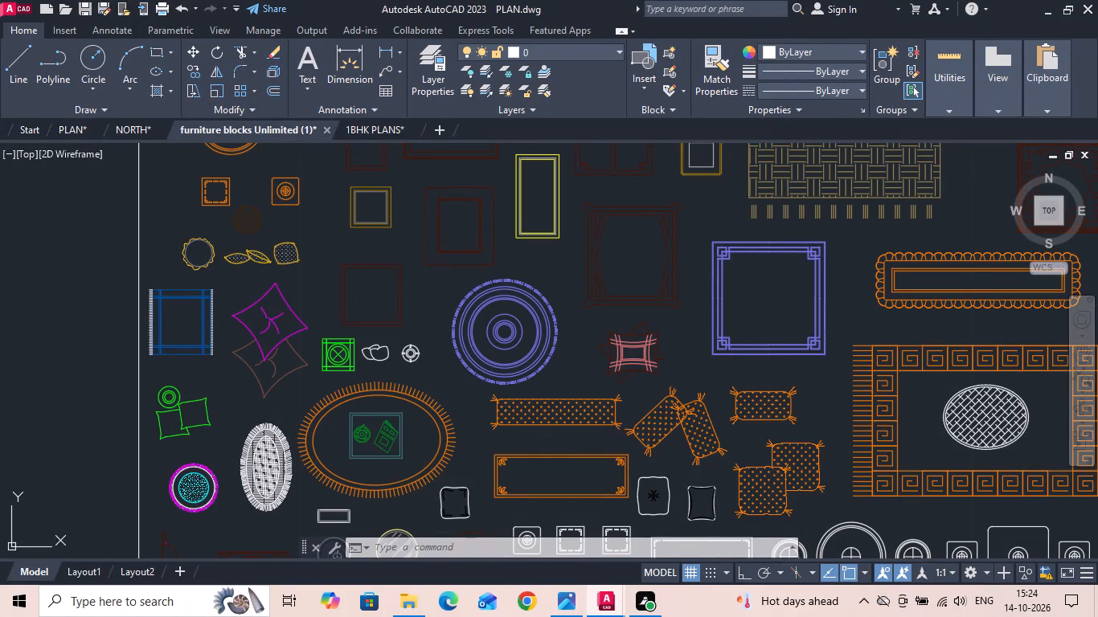
middle_drag(522, 343, 516, 345)
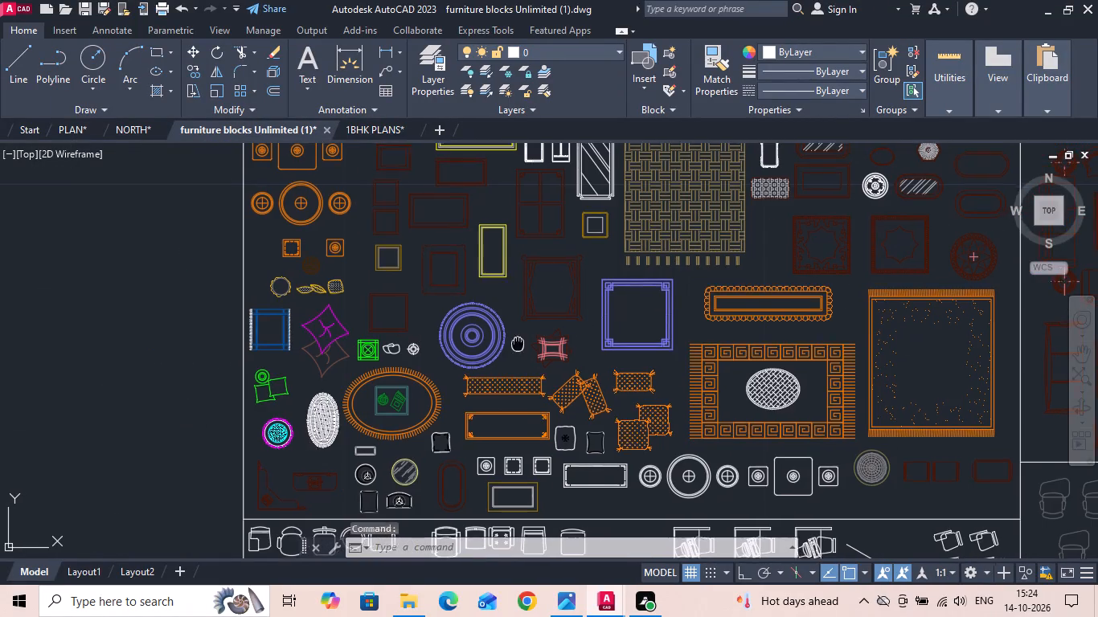
middle_drag(516, 345, 376, 365)
scroll(366, 365, down, 3)
scroll(547, 377, down, 2)
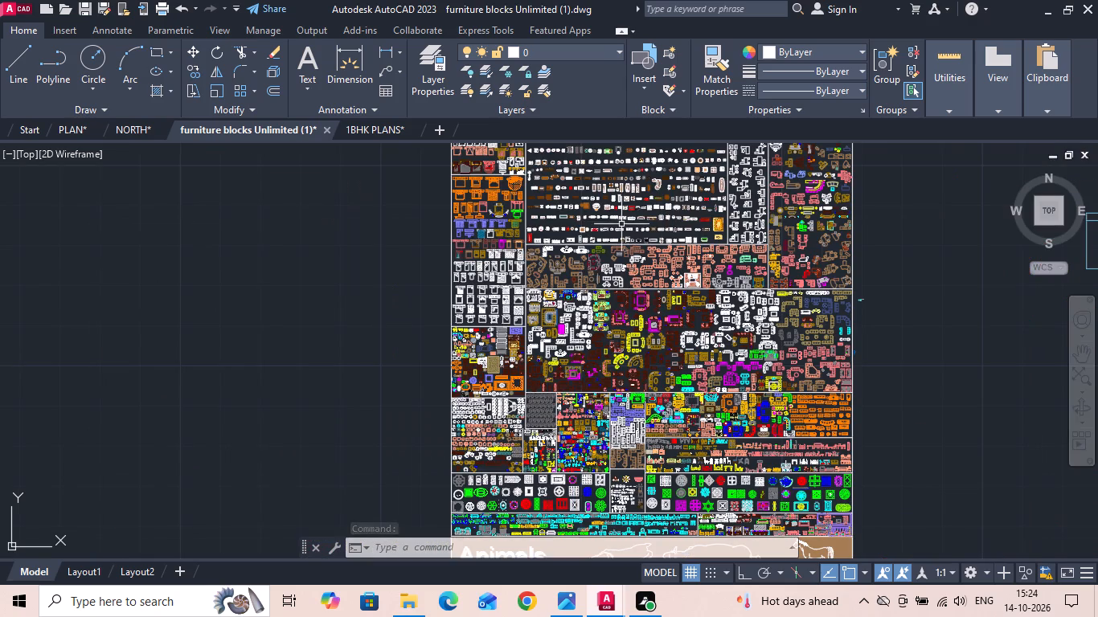
scroll(605, 206, up, 3)
scroll(463, 349, up, 3)
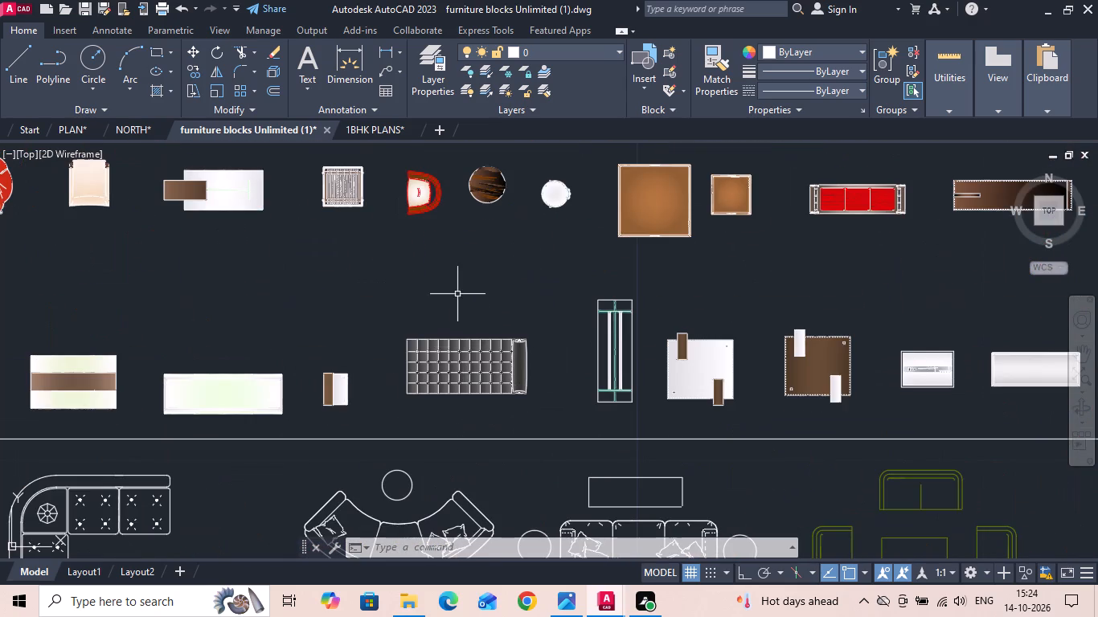
middle_drag(457, 296, 517, 465)
scroll(517, 466, down, 1)
middle_drag(367, 363, 355, 440)
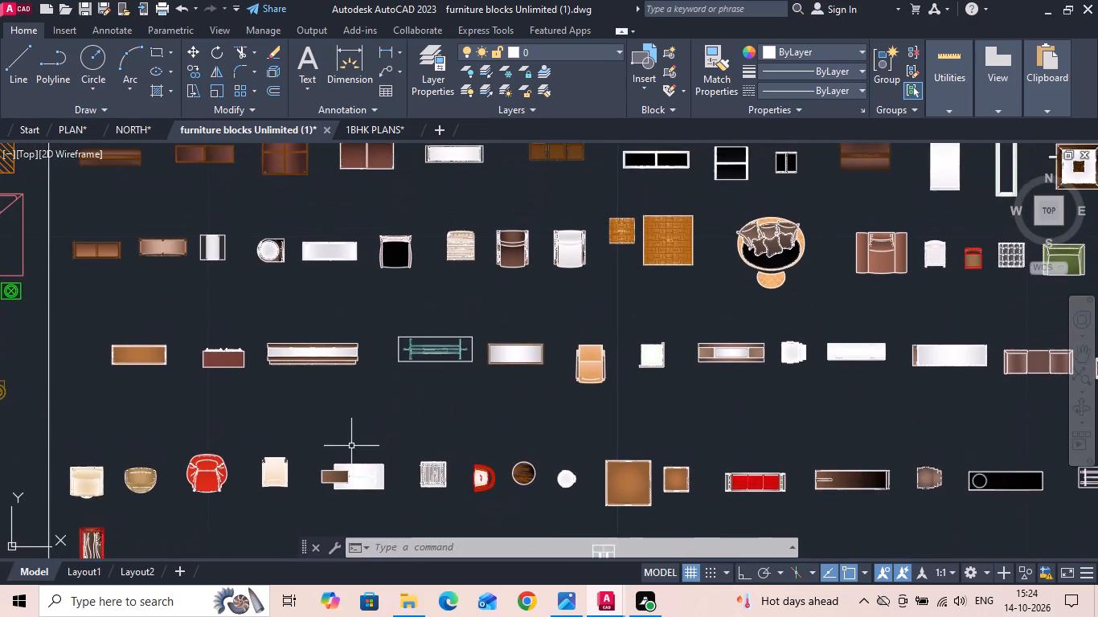
scroll(342, 459, down, 3)
scroll(468, 273, up, 3)
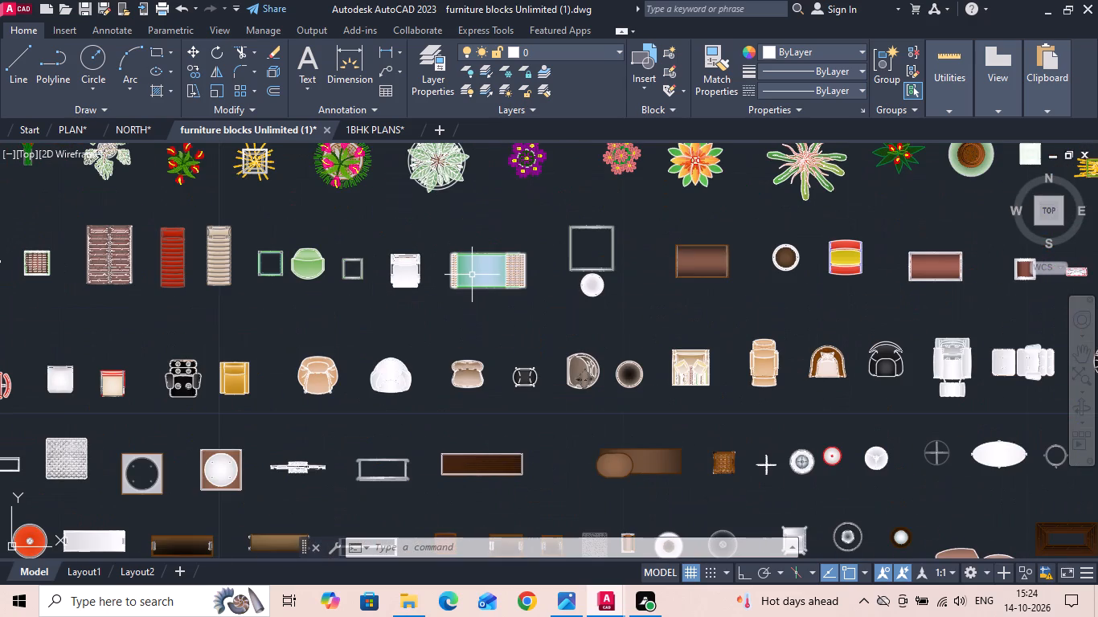
scroll(580, 364, up, 2)
scroll(469, 400, down, 5)
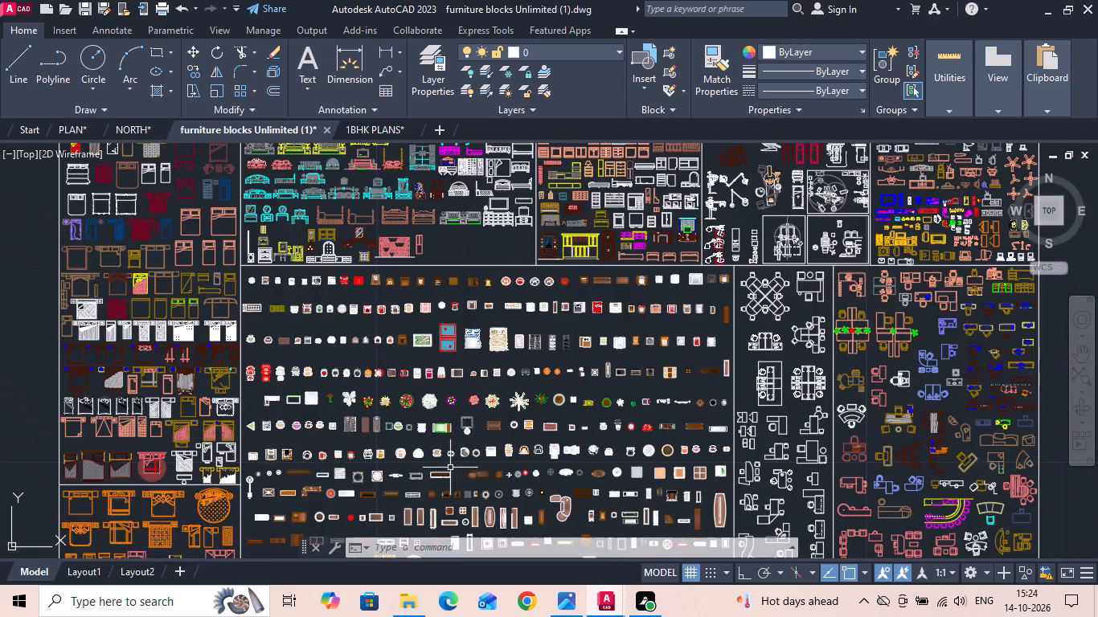
scroll(685, 288, up, 3)
scroll(619, 398, down, 3)
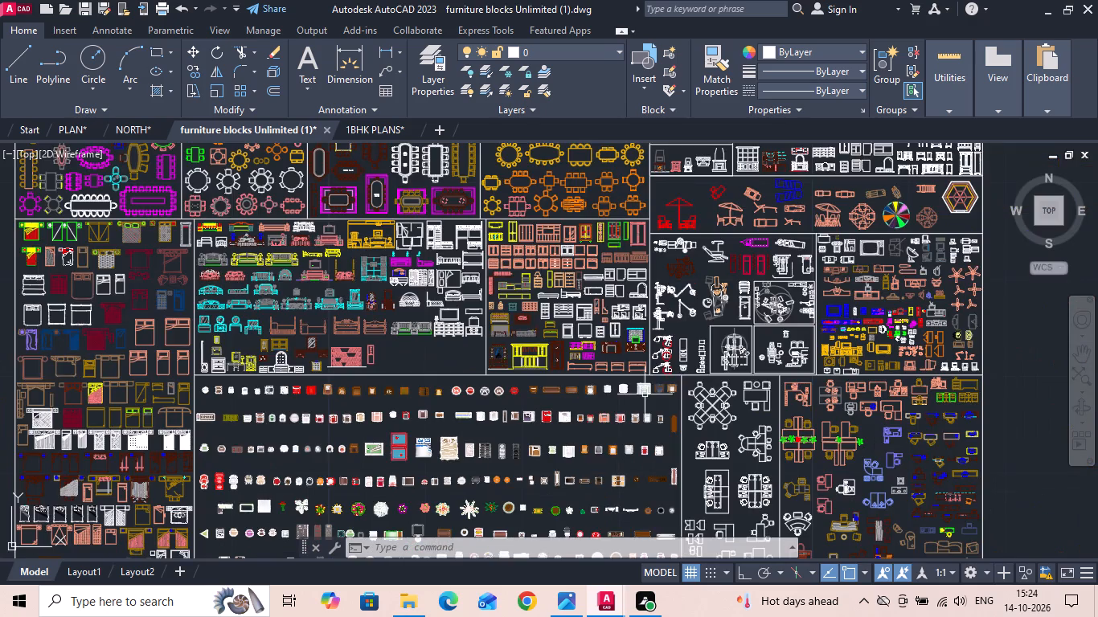
Examine the washbasin blocks and the surrounding medical equipment blocks in the furniture library.
scroll(715, 365, up, 3)
scroll(617, 389, up, 2)
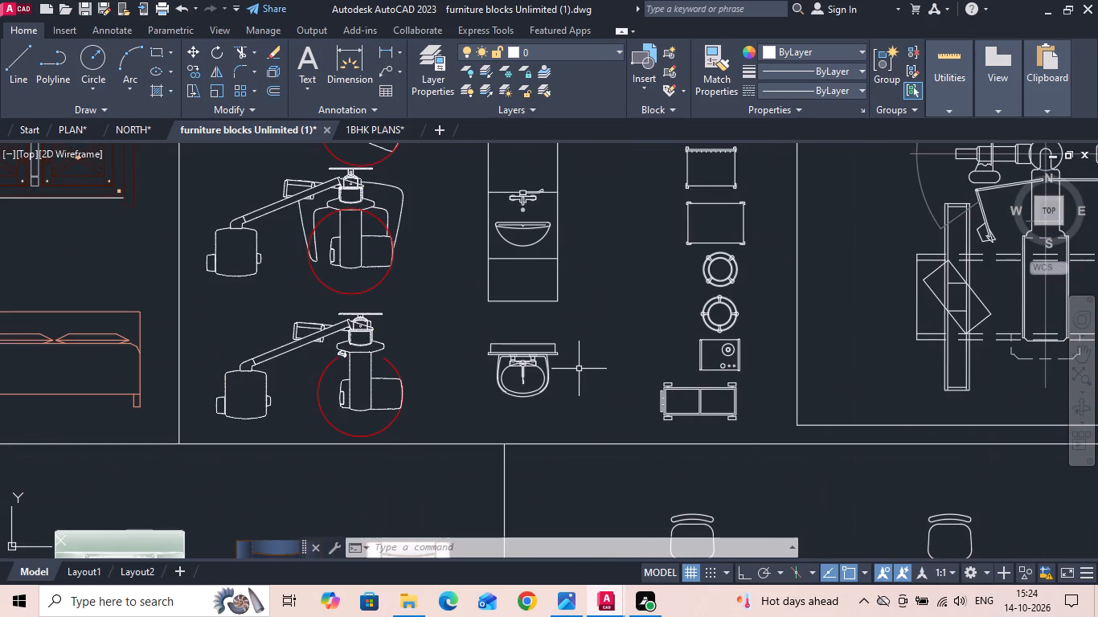
middle_drag(572, 356, 570, 424)
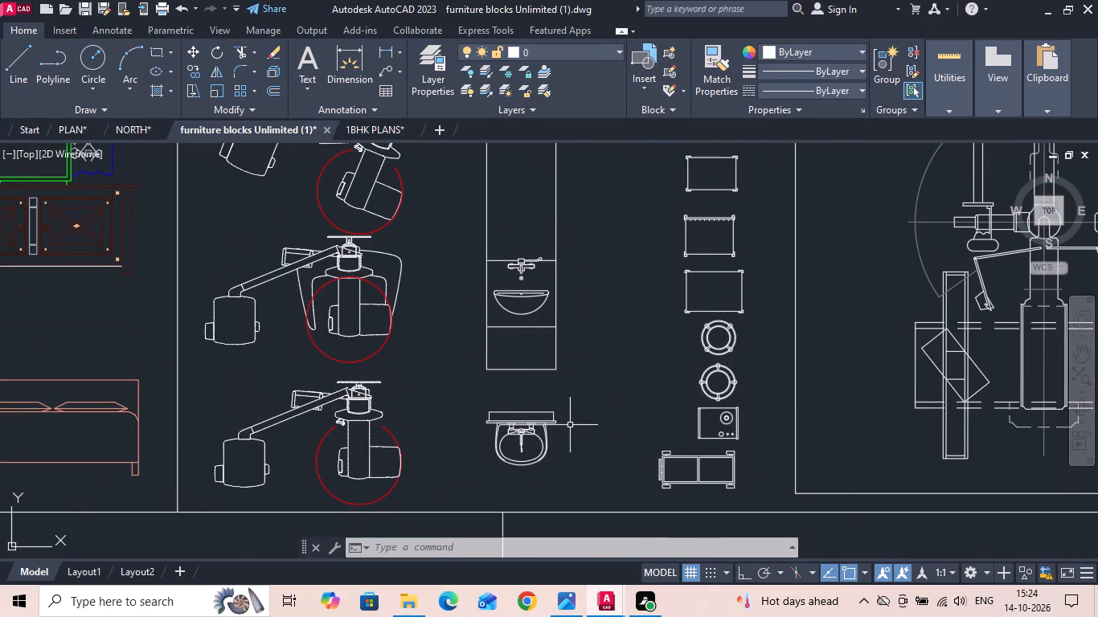
scroll(550, 456, down, 2)
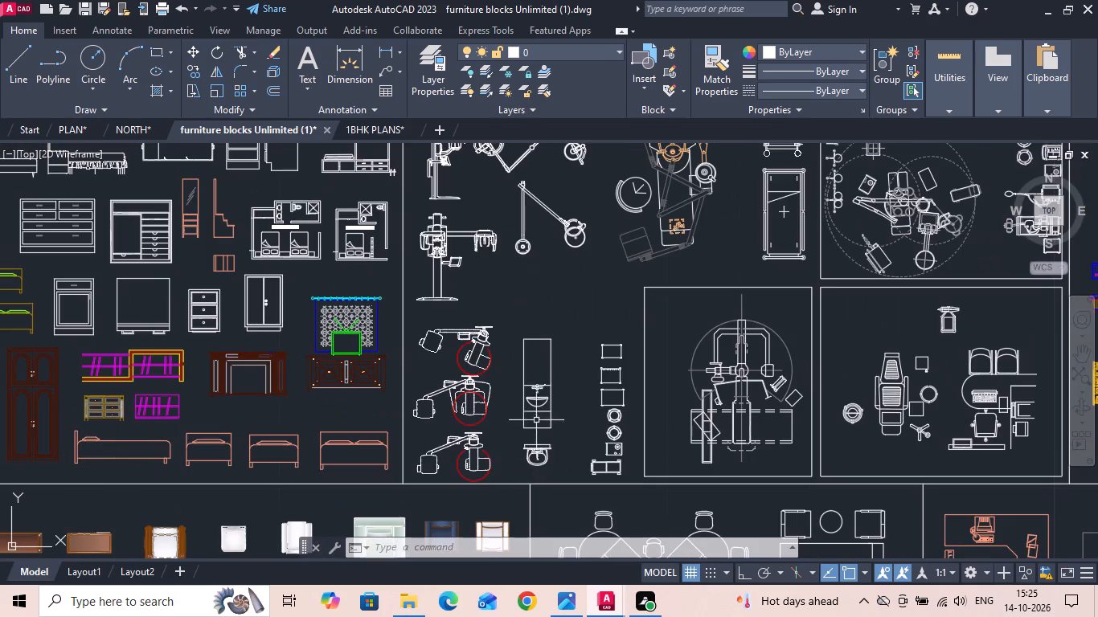
scroll(558, 447, down, 2)
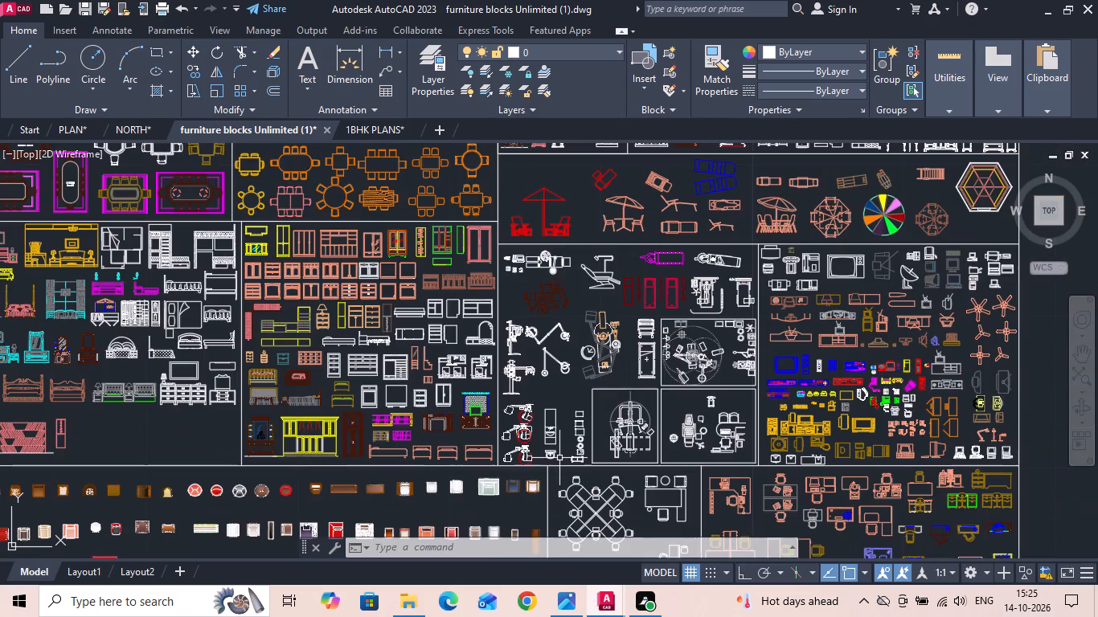
scroll(552, 437, up, 6)
scroll(547, 480, down, 1)
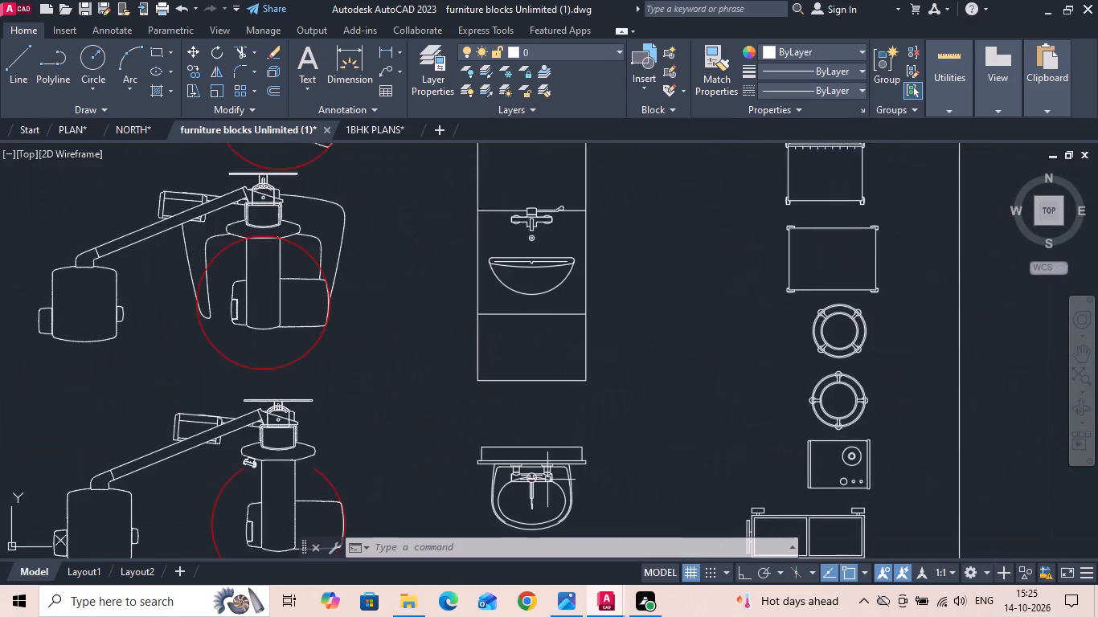
scroll(547, 480, down, 3)
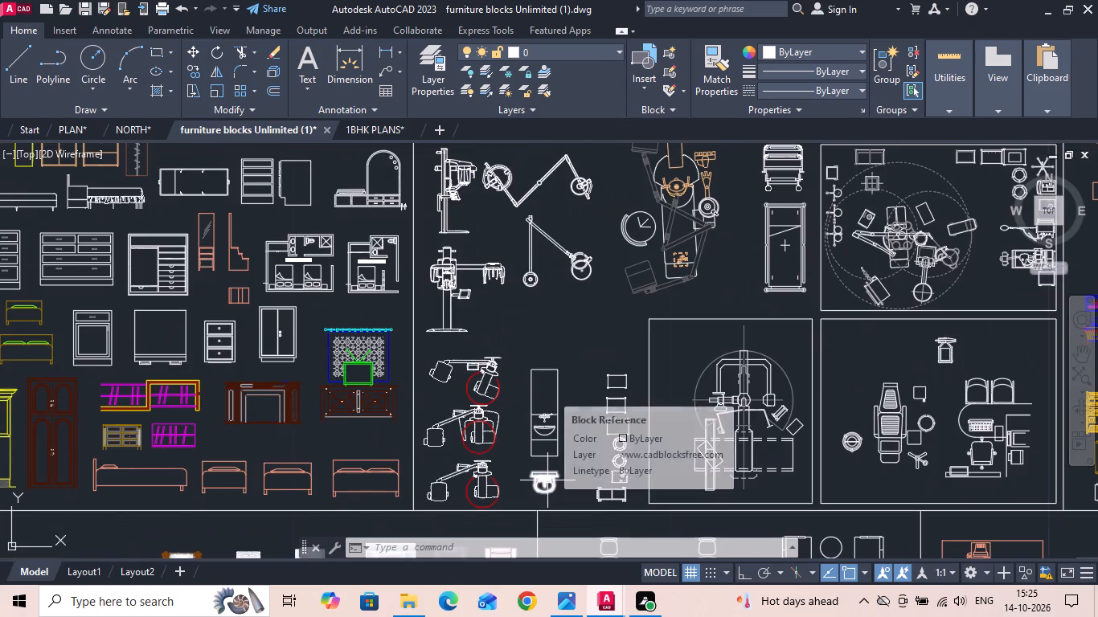
scroll(547, 495, down, 2)
Look through the television and electronics blocks, the cabinet and wardrobe elevations, and the dining table sets.
scroll(850, 340, up, 2)
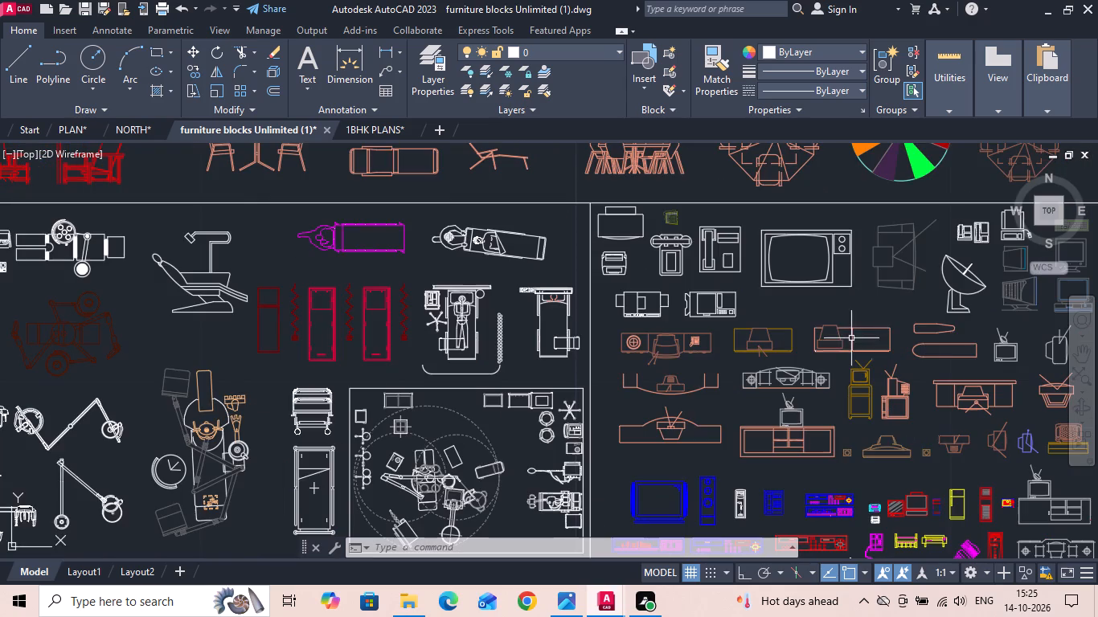
scroll(852, 338, up, 1)
middle_drag(811, 351, 573, 415)
scroll(568, 416, down, 4)
scroll(563, 230, up, 3)
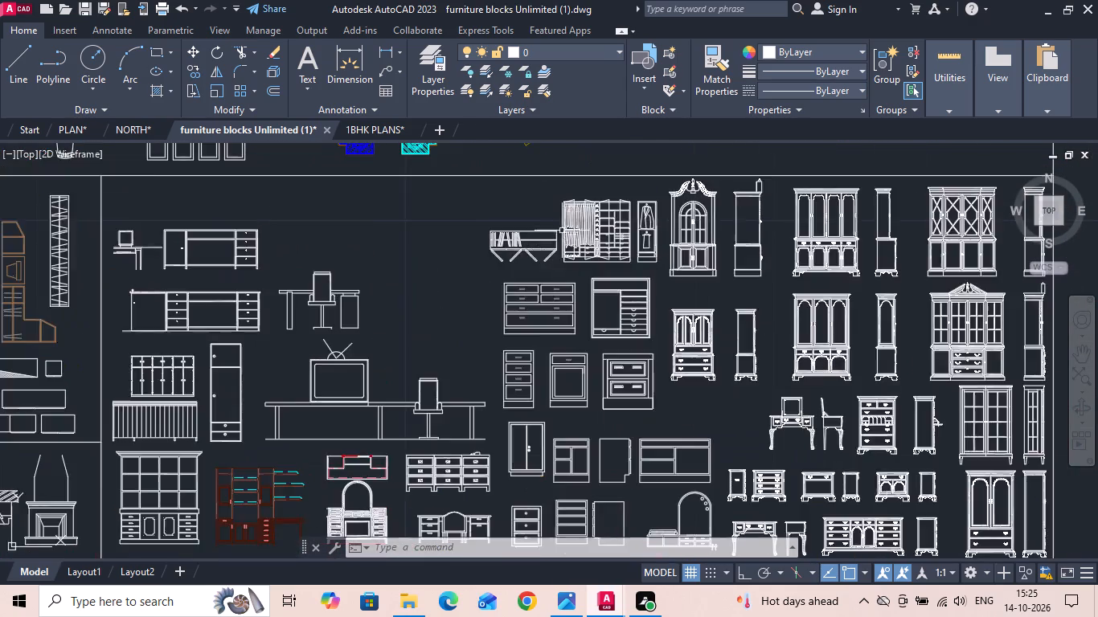
scroll(585, 387, down, 3)
scroll(442, 202, up, 3)
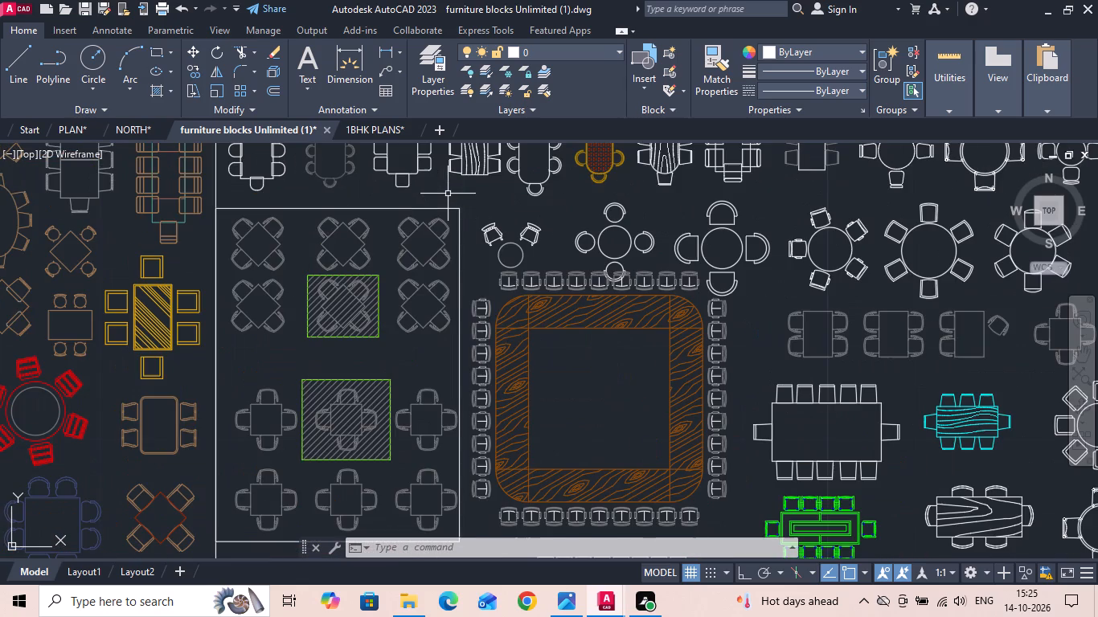
scroll(599, 251, down, 2)
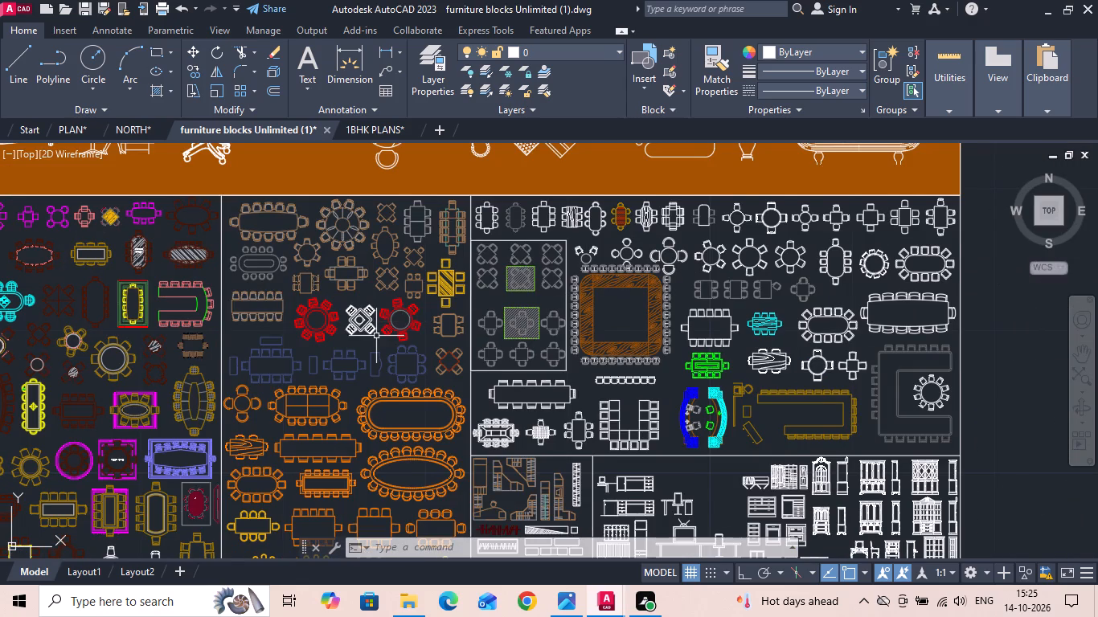
Browse the bed blocks and the neighbouring rows of rendered chairs, tables and plants.
middle_drag(387, 333, 608, 209)
middle_drag(346, 330, 477, 190)
middle_drag(408, 440, 506, 235)
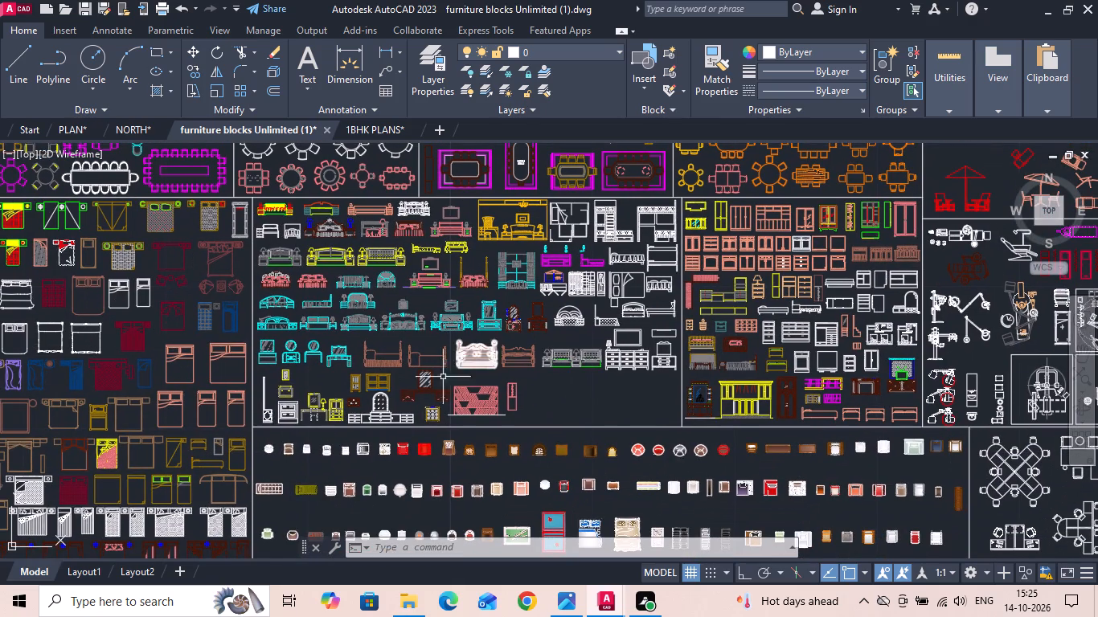
middle_drag(355, 457, 424, 232)
scroll(247, 383, up, 2)
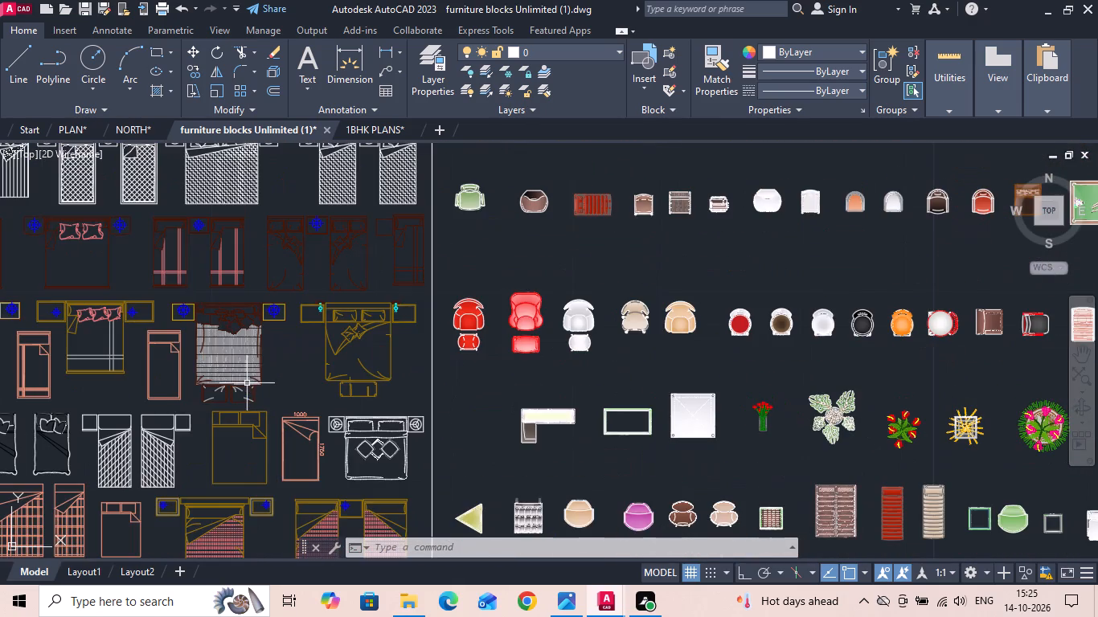
middle_drag(246, 379, 277, 300)
scroll(292, 253, down, 2)
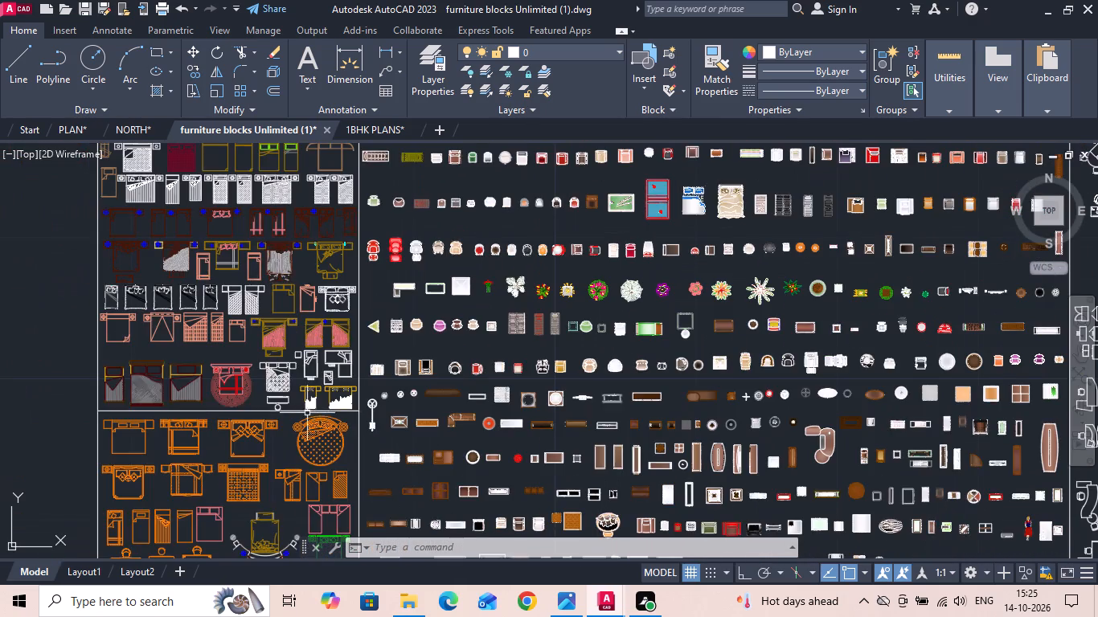
middle_drag(298, 405, 283, 276)
scroll(490, 487, up, 2)
middle_drag(467, 428, 447, 372)
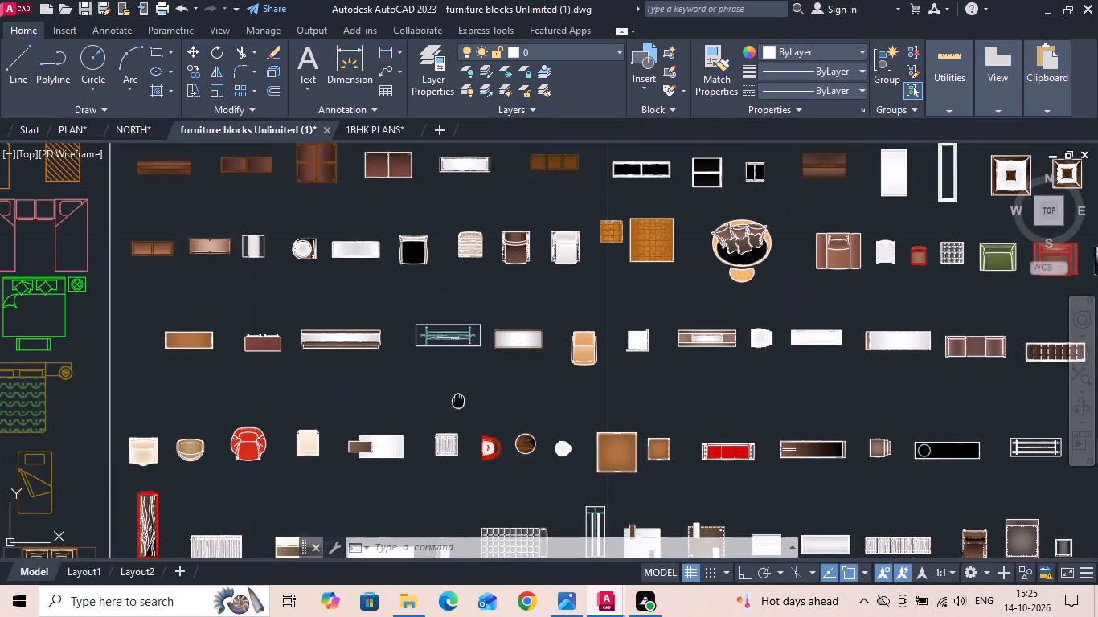
middle_drag(447, 372, 418, 268)
scroll(416, 259, down, 1)
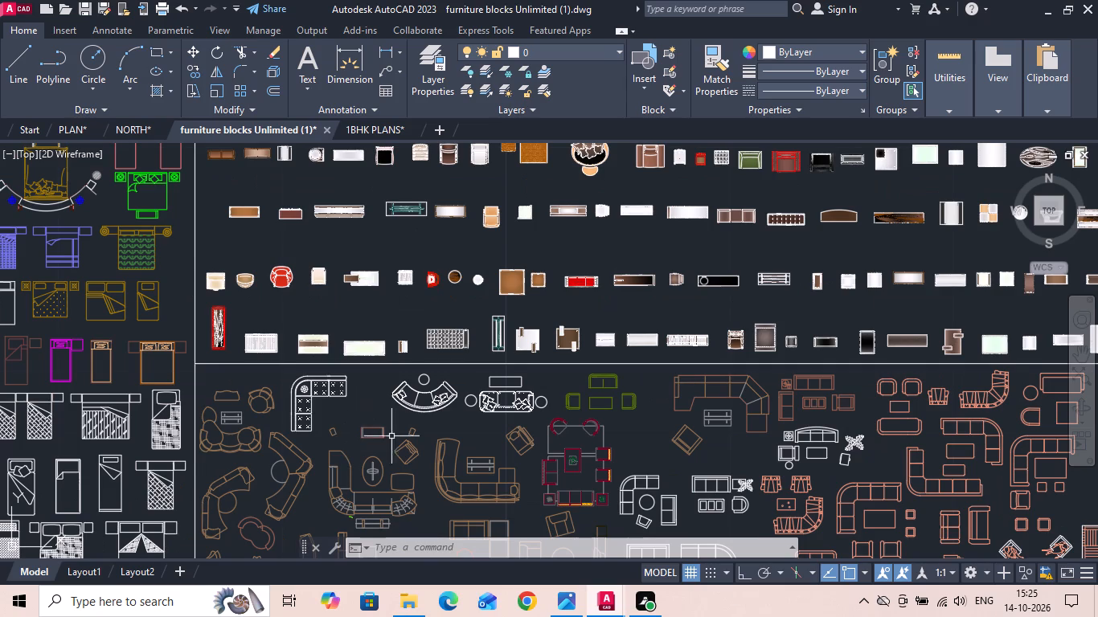
Browse the sofa set layouts and the armchair and chair blocks further down the furniture library.
middle_drag(383, 427, 346, 295)
scroll(368, 185, down, 2)
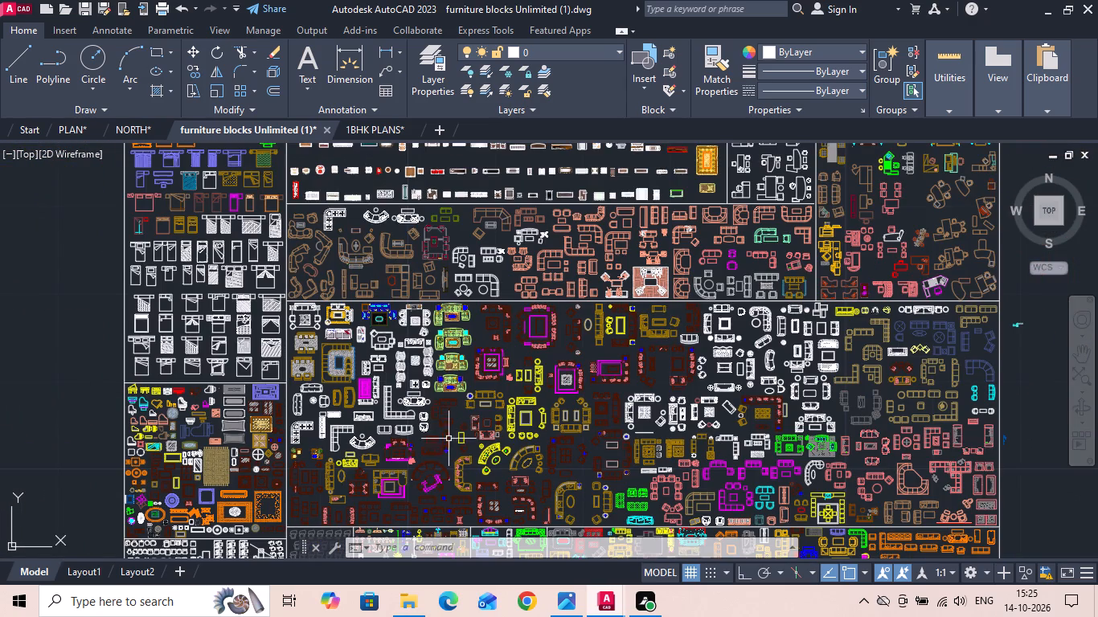
middle_drag(421, 384, 385, 231)
scroll(383, 235, up, 1)
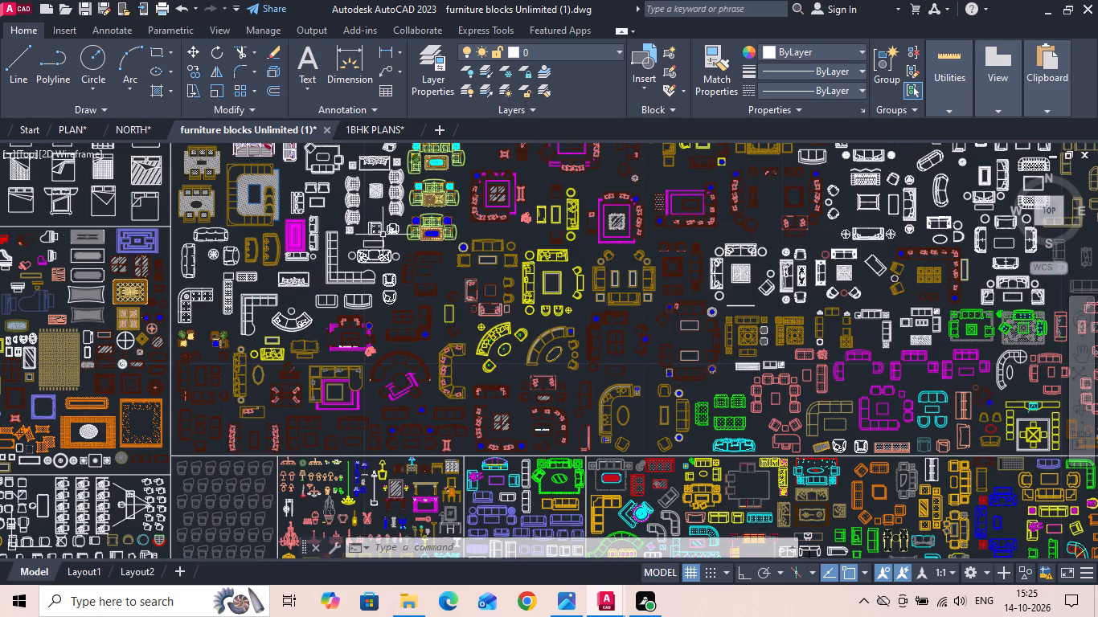
scroll(432, 168, down, 2)
scroll(241, 358, up, 3)
scroll(247, 434, up, 1)
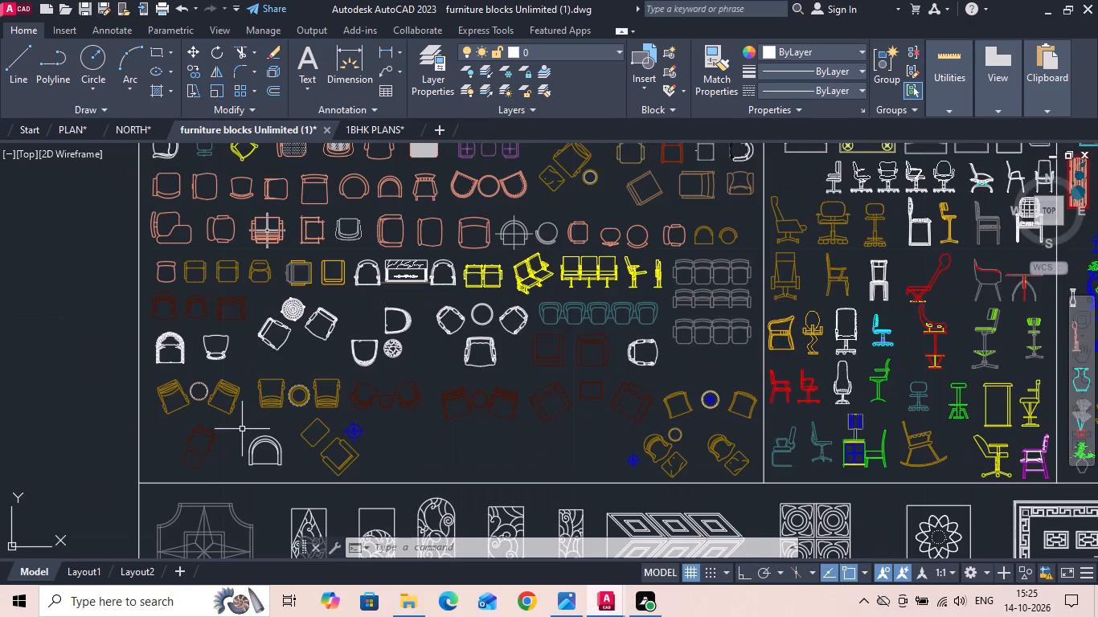
middle_drag(409, 409, 390, 378)
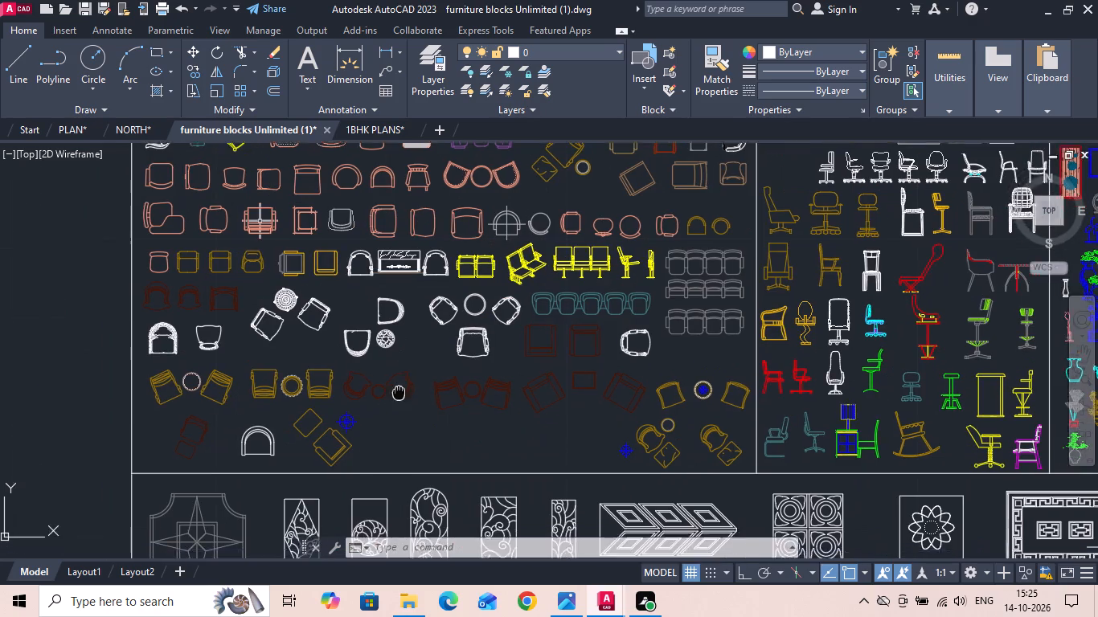
middle_drag(390, 378, 336, 246)
scroll(307, 244, down, 2)
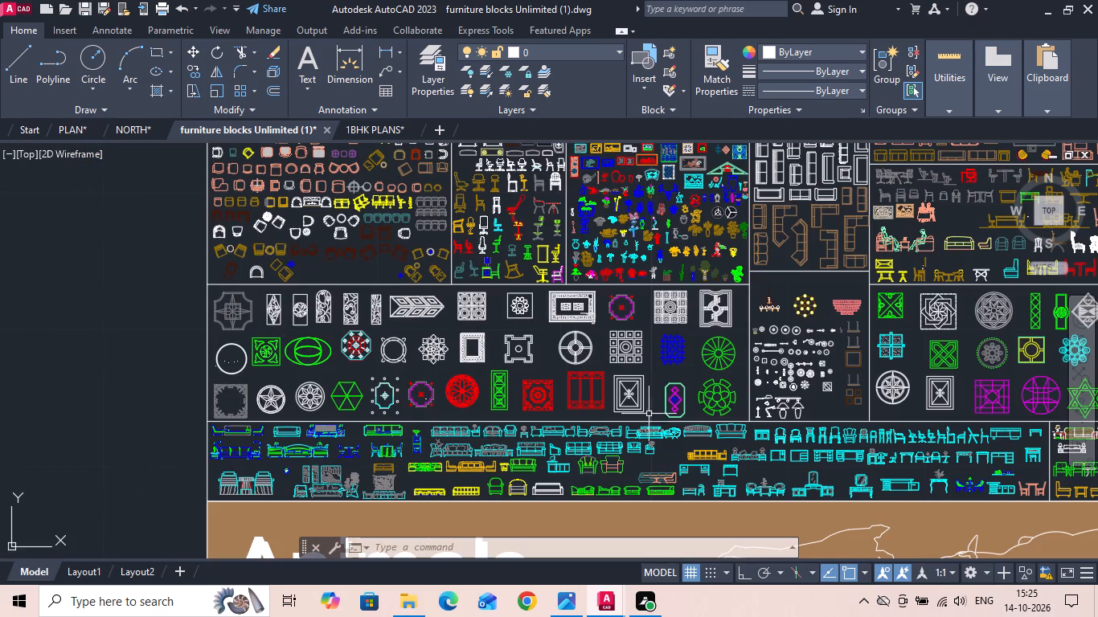
Examine the lamp and light fixture blocks and the decorative floor pattern blocks near the library's lower edge.
scroll(769, 392, up, 3)
middle_drag(877, 336, 178, 358)
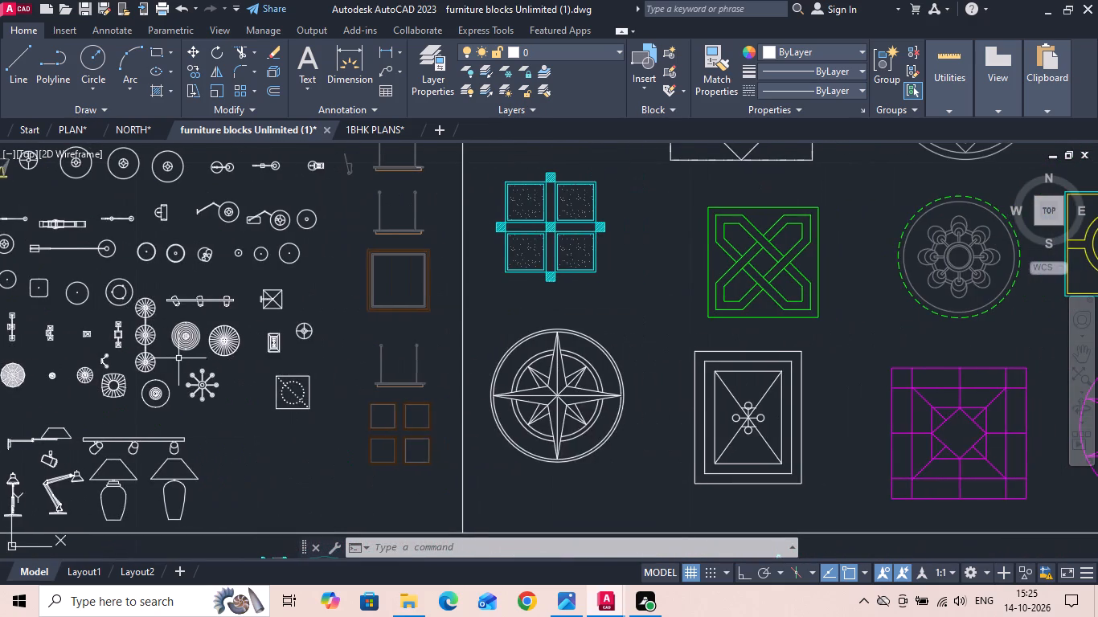
scroll(168, 362, down, 1)
scroll(95, 253, up, 2)
scroll(95, 253, down, 3)
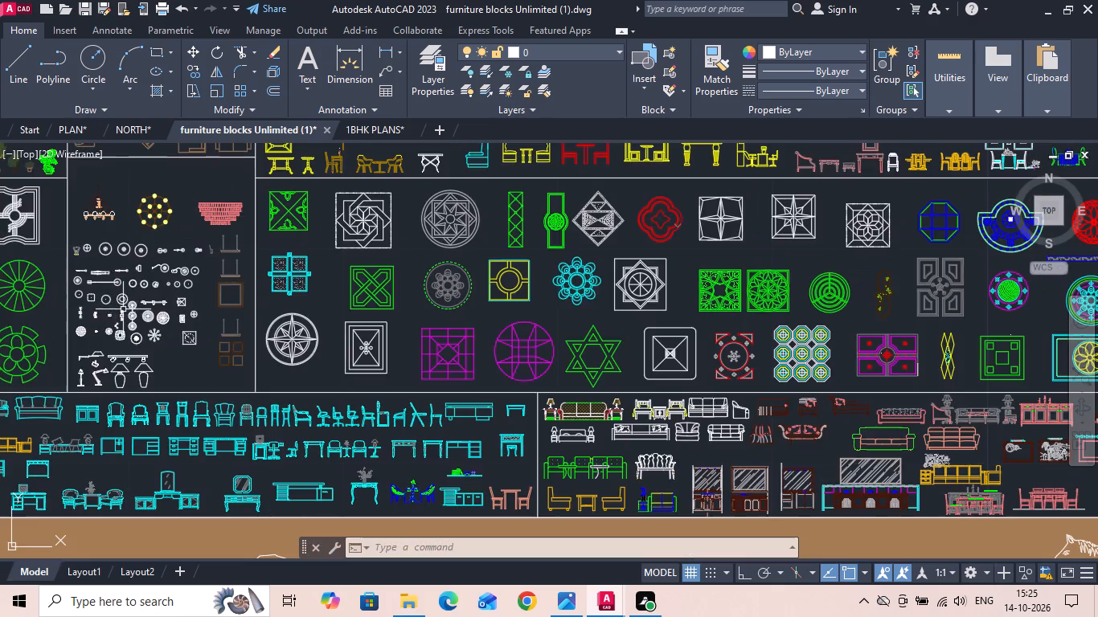
scroll(172, 321, down, 2)
scroll(444, 373, up, 3)
scroll(444, 384, down, 3)
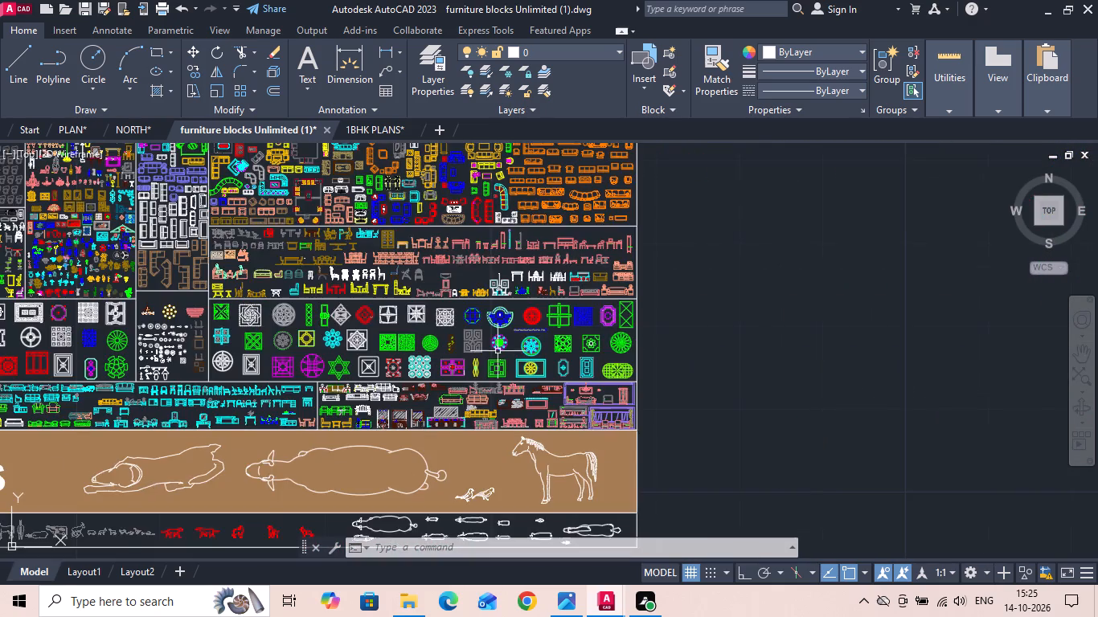
scroll(589, 220, up, 3)
scroll(633, 377, down, 3)
Look through the sofa set layouts and the office desk and workstation blocks in the furniture library.
scroll(523, 321, up, 3)
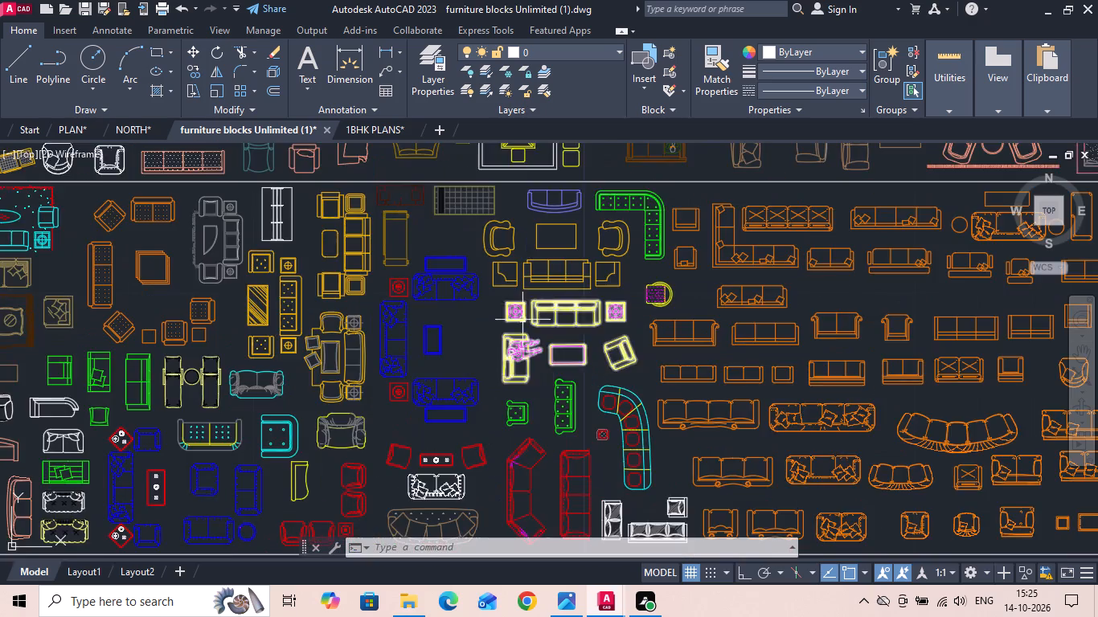
scroll(593, 439, down, 2)
scroll(361, 264, up, 2)
middle_drag(361, 317, 359, 449)
scroll(358, 466, down, 1)
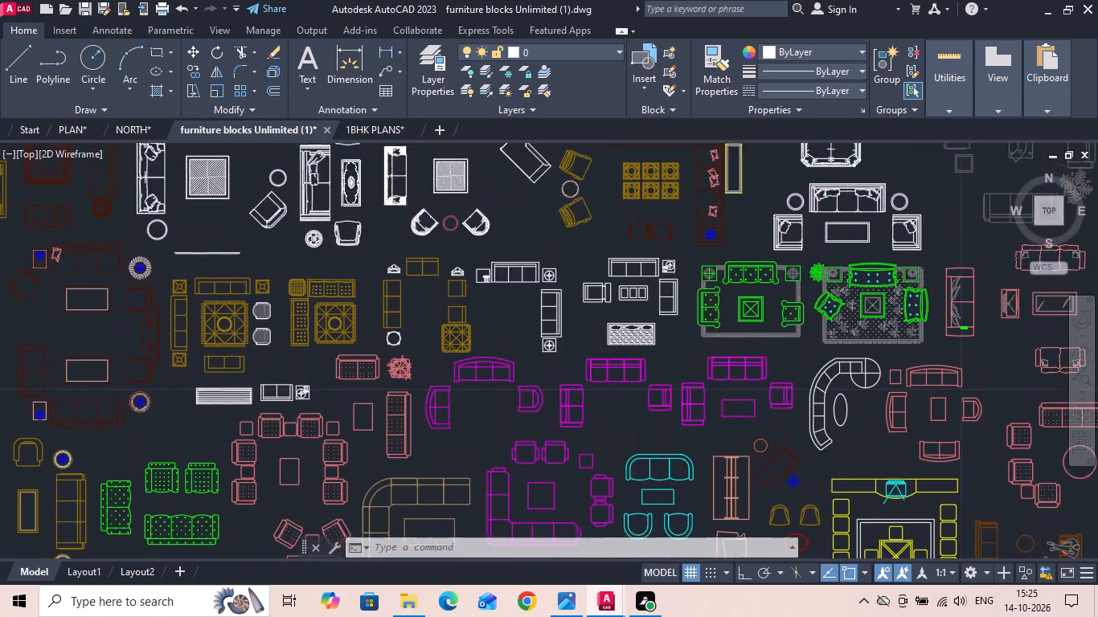
scroll(358, 469, down, 1)
middle_drag(544, 300, 599, 468)
scroll(625, 427, up, 2)
scroll(776, 360, up, 1)
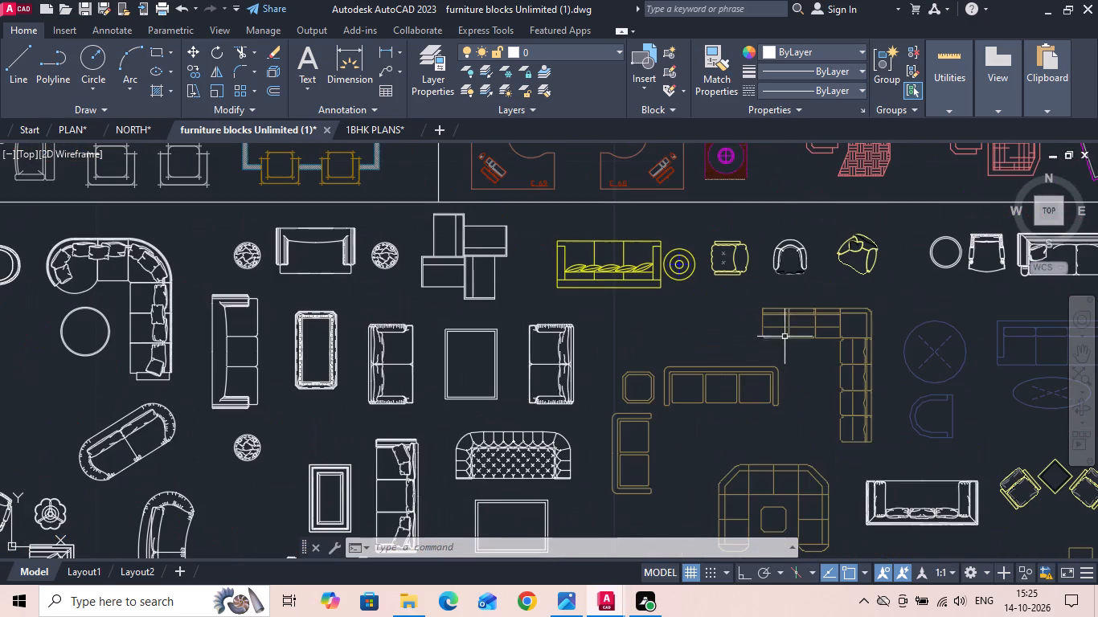
scroll(698, 458, down, 3)
scroll(736, 251, up, 3)
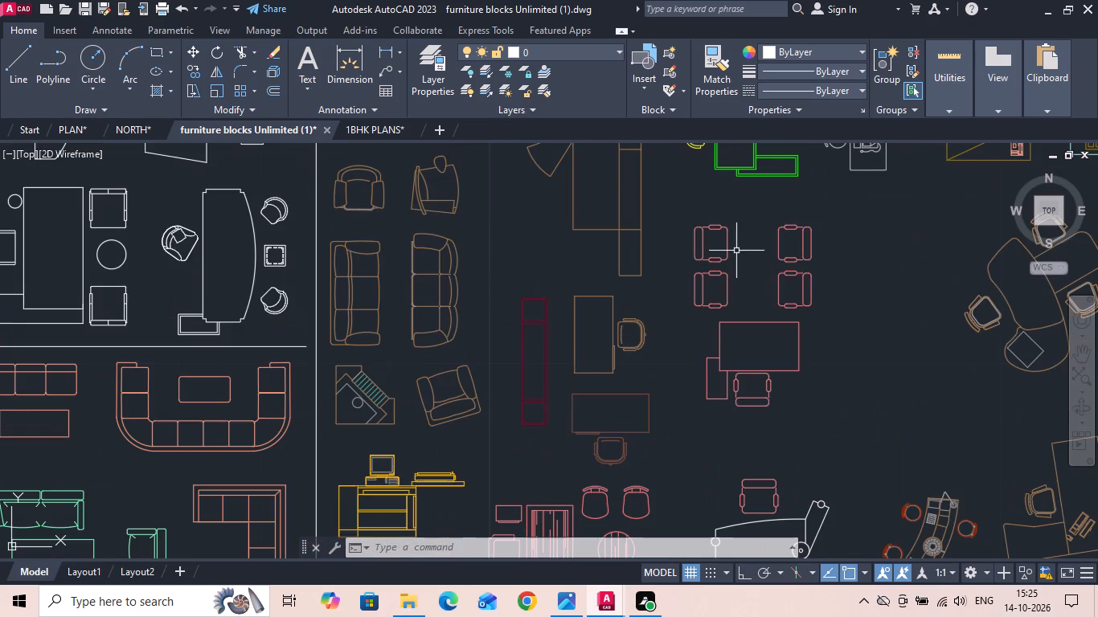
scroll(744, 429, down, 2)
middle_drag(688, 276, 649, 459)
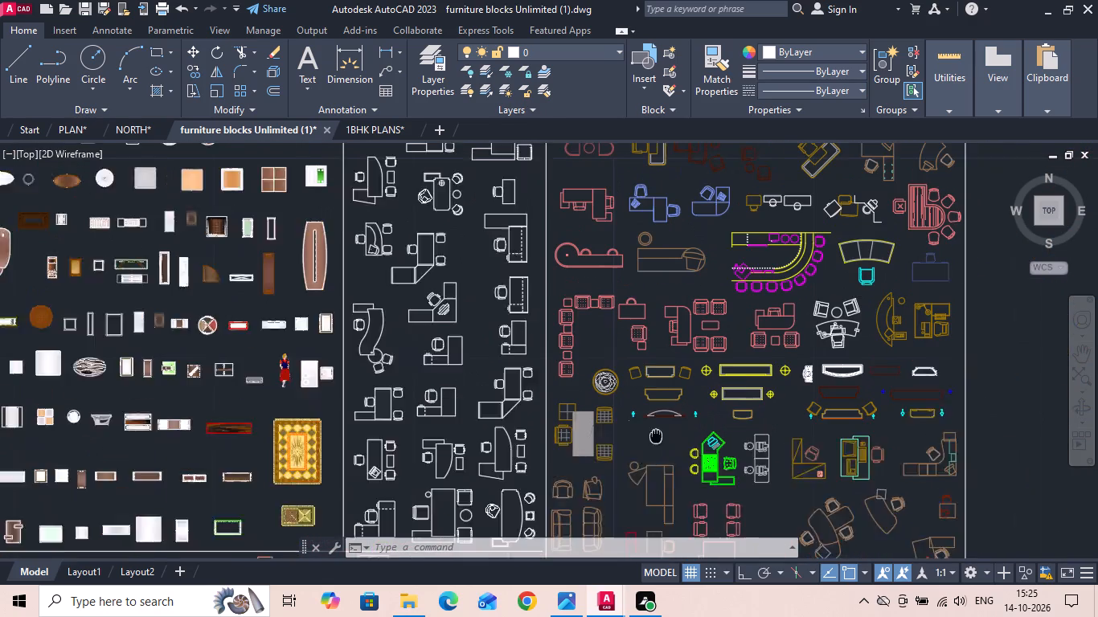
middle_drag(649, 459, 647, 472)
middle_drag(697, 333, 699, 487)
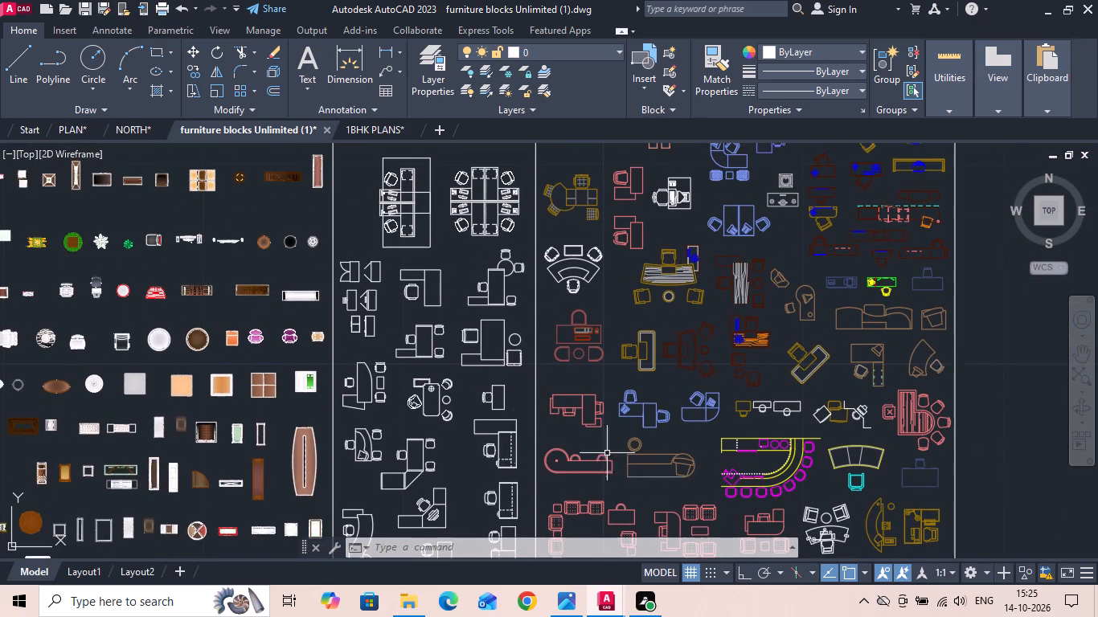
Examine the rows of rendered chairs, tables, plants and beds, up to the bedroom furniture elevations.
scroll(150, 245, up, 4)
scroll(498, 330, down, 2)
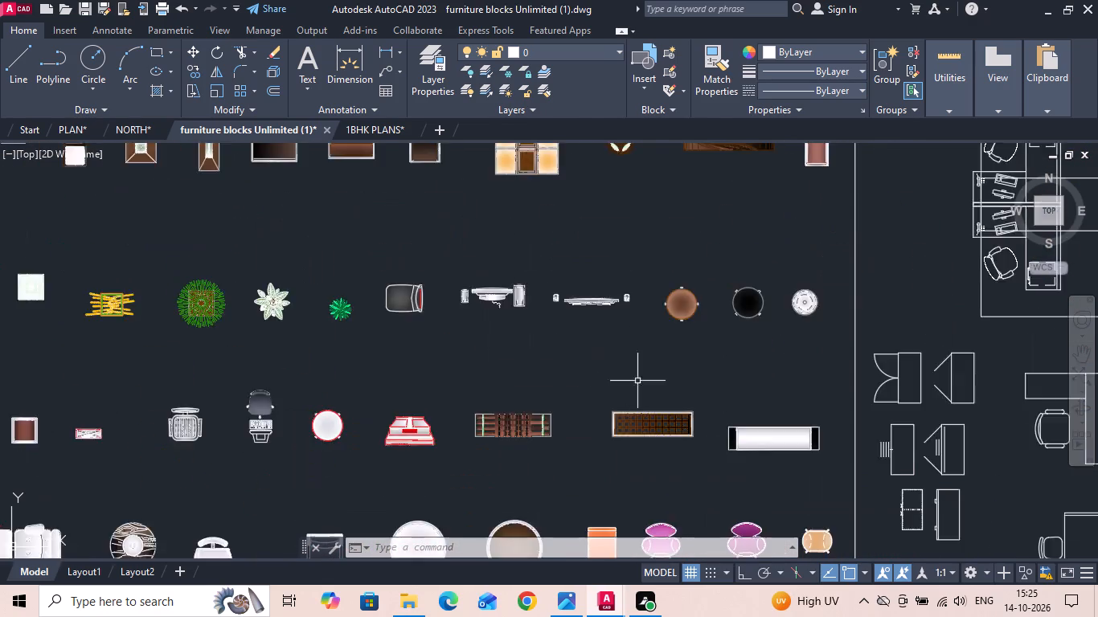
scroll(640, 381, down, 1)
scroll(294, 299, up, 2)
scroll(582, 411, down, 2)
scroll(157, 279, up, 2)
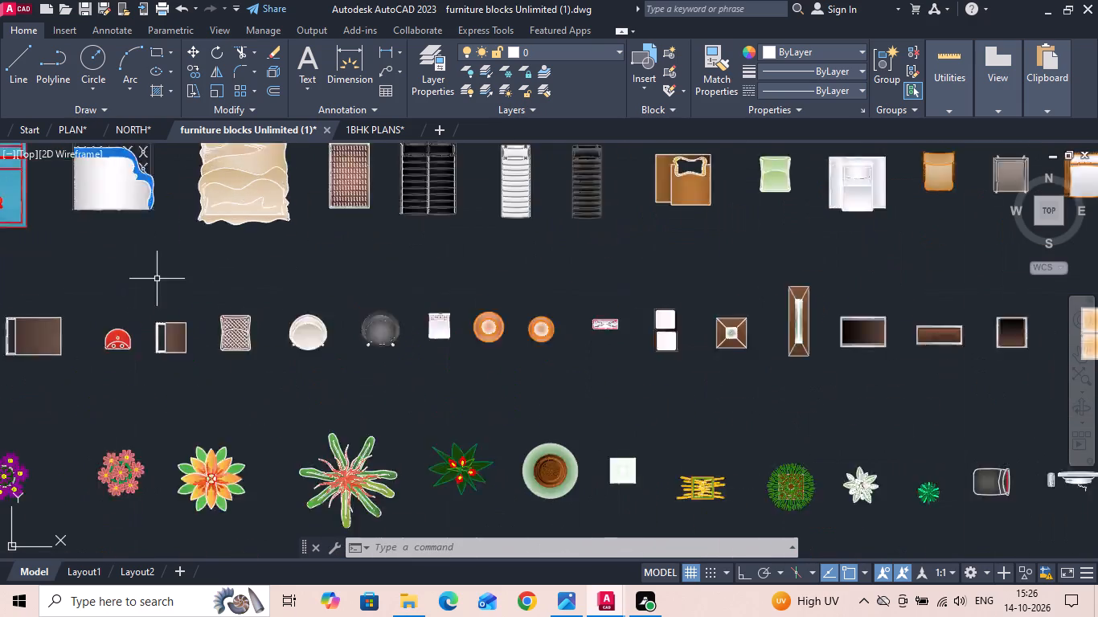
scroll(157, 279, up, 1)
scroll(406, 348, down, 2)
scroll(22, 419, up, 2)
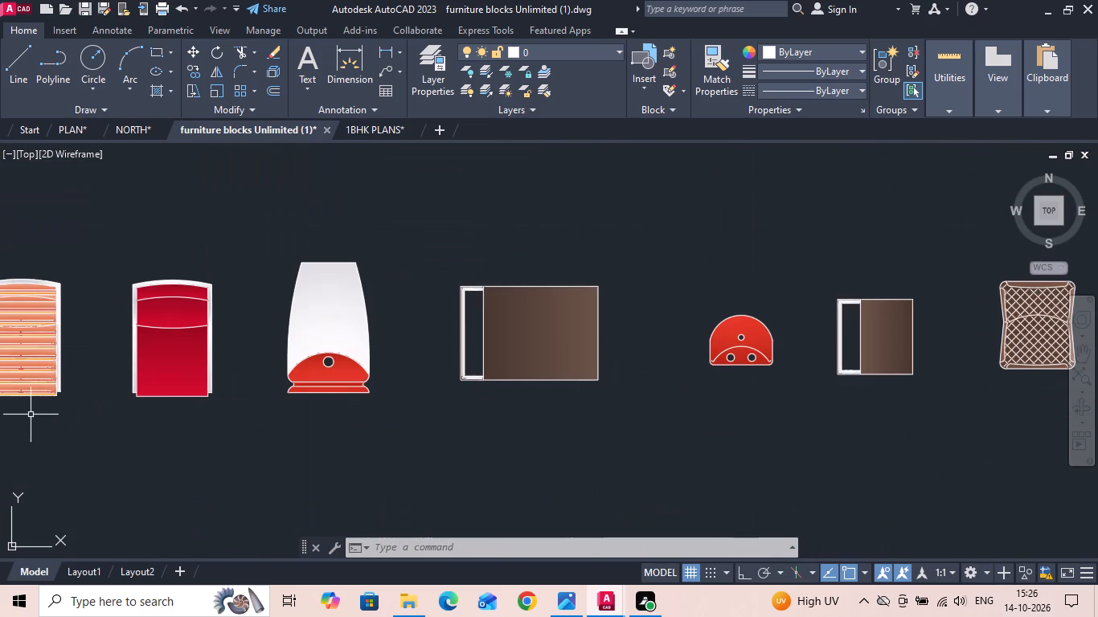
middle_drag(46, 414, 509, 393)
scroll(525, 390, down, 4)
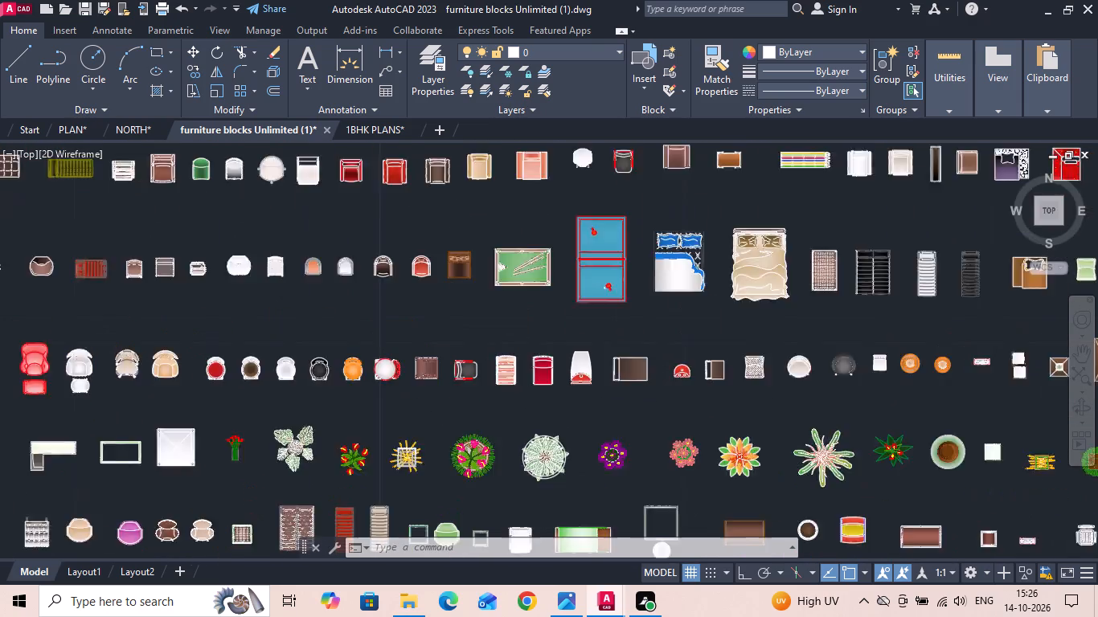
scroll(162, 297, up, 2)
scroll(222, 427, down, 2)
scroll(290, 298, up, 2)
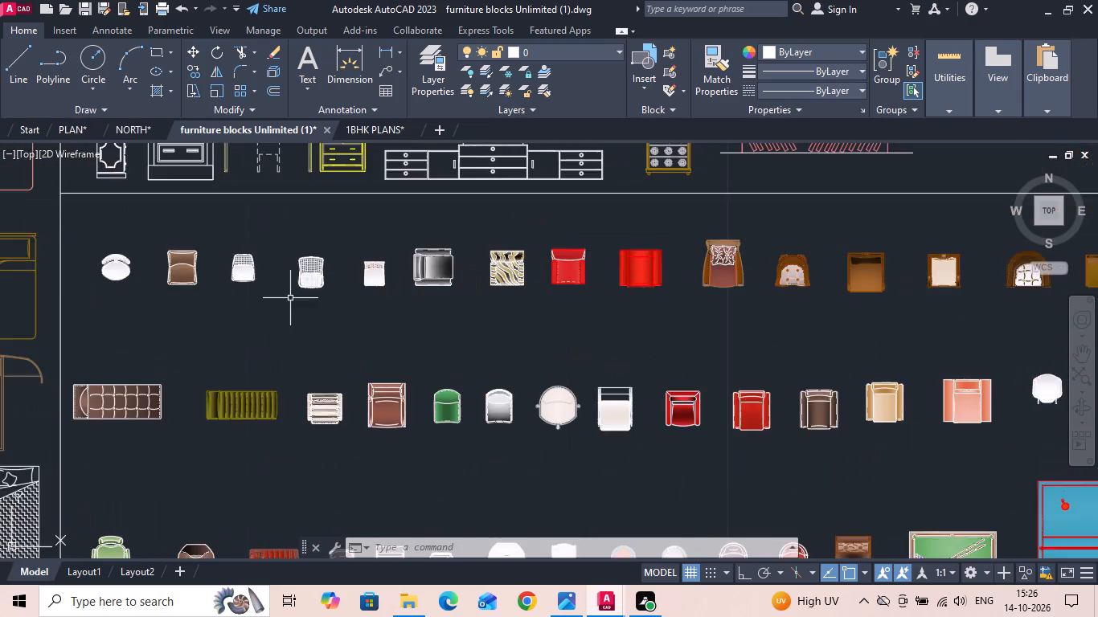
middle_drag(294, 306, 289, 476)
scroll(292, 516, down, 2)
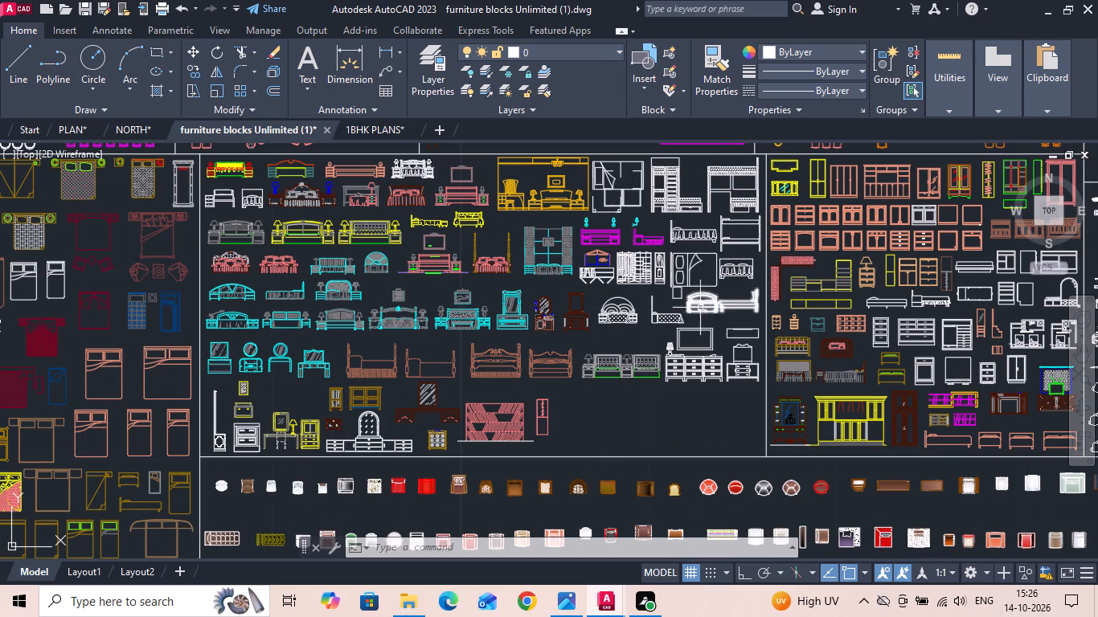
Browse the wardrobe elevations and the medical, electronics and outdoor furniture blocks.
middle_drag(712, 288, 341, 460)
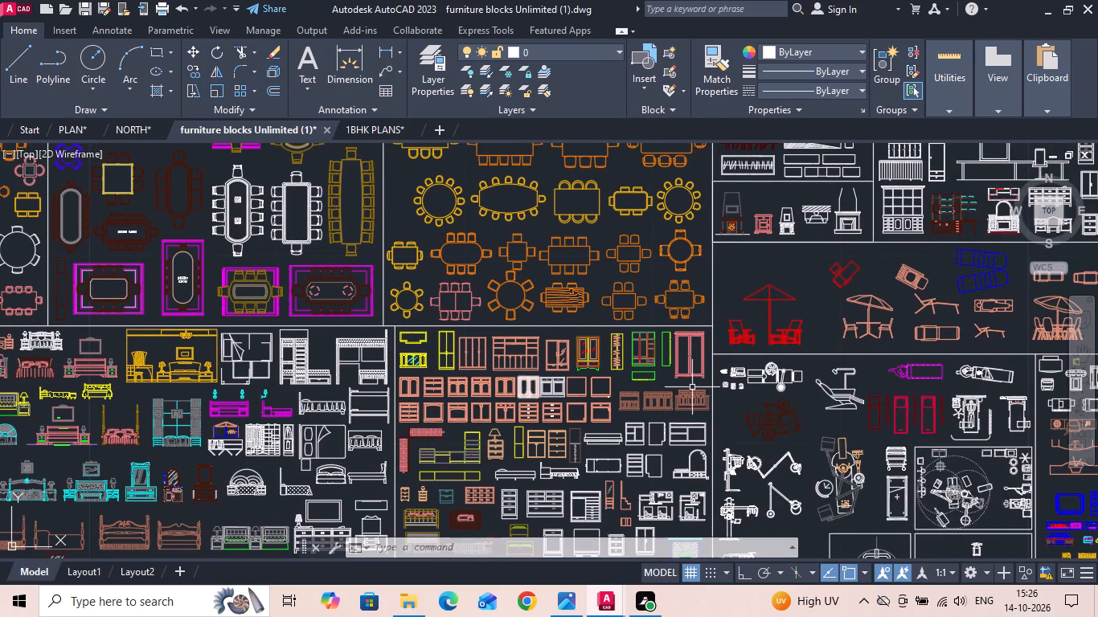
scroll(876, 415, up, 2)
middle_drag(875, 415, 447, 397)
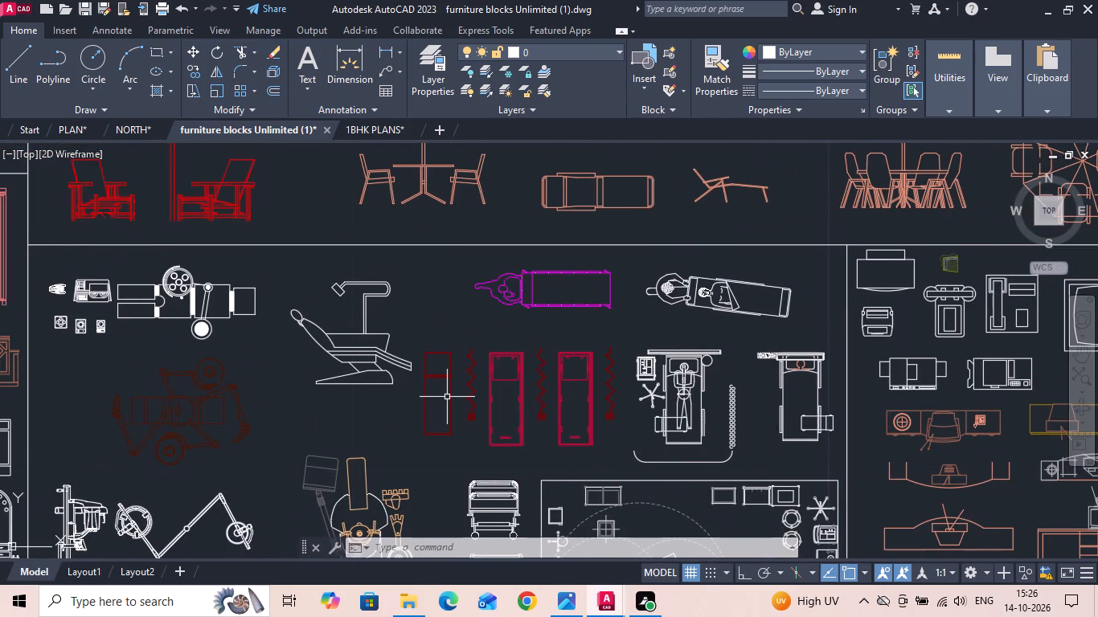
scroll(113, 323, up, 2)
scroll(113, 321, down, 2)
middle_drag(878, 368, 672, 349)
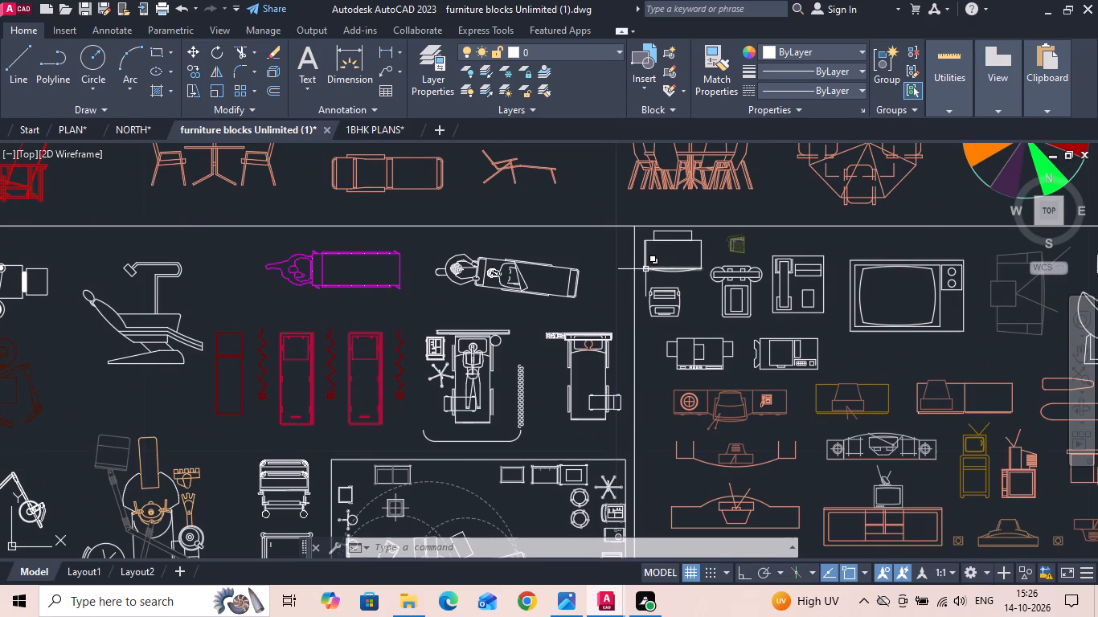
scroll(613, 301, down, 1)
scroll(637, 427, down, 2)
scroll(615, 239, up, 2)
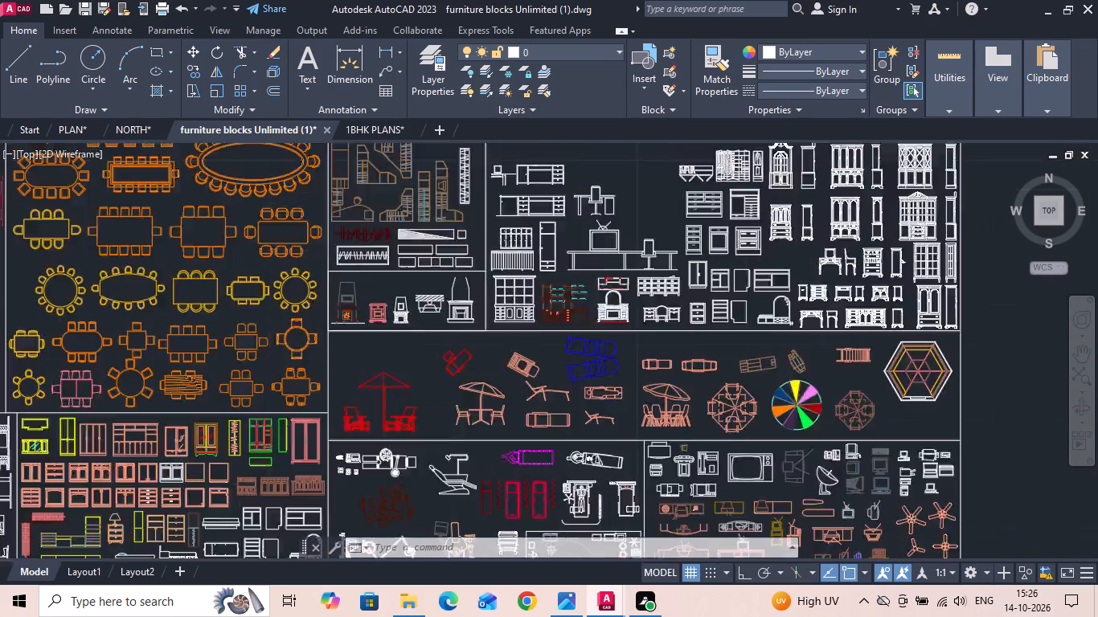
scroll(615, 239, up, 1)
scroll(624, 431, down, 2)
scroll(440, 289, up, 1)
middle_drag(440, 317, 436, 472)
scroll(436, 483, down, 1)
middle_drag(793, 248, 799, 456)
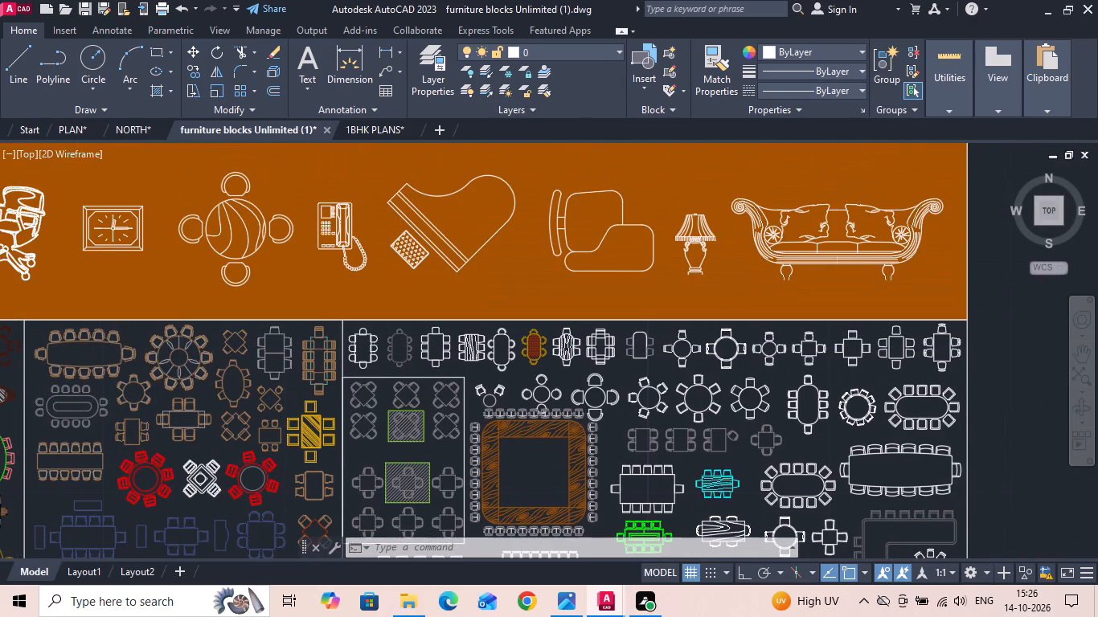
Examine the dining and meeting table sets below the Furniture banner.
middle_drag(178, 399, 512, 441)
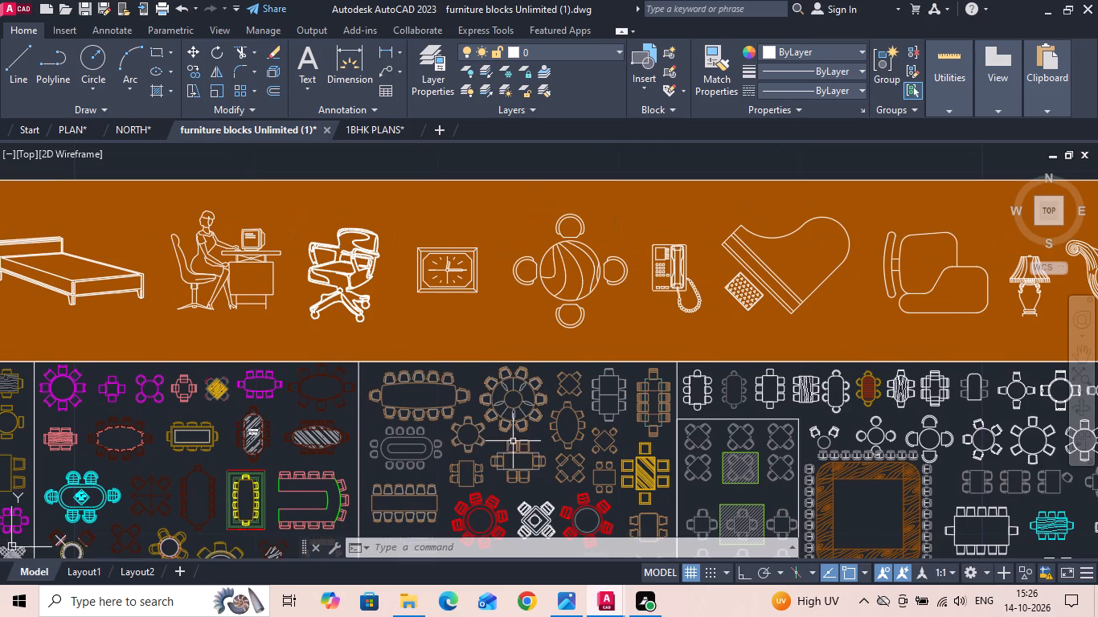
scroll(520, 435, down, 1)
scroll(245, 480, down, 1)
middle_drag(241, 480, 432, 350)
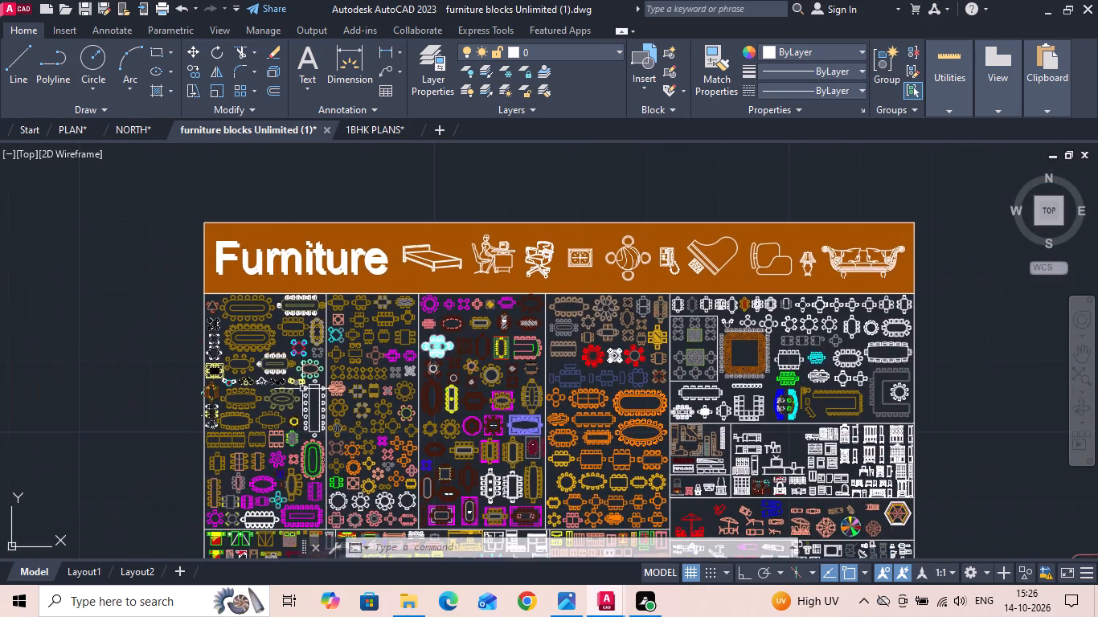
scroll(251, 391, up, 2)
scroll(157, 396, up, 1)
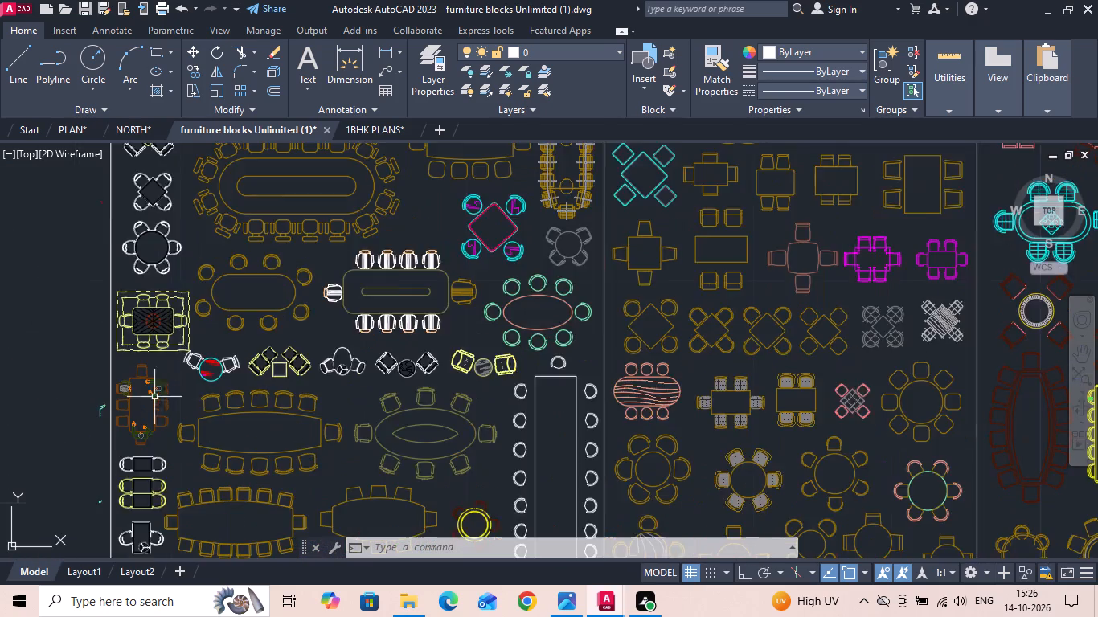
scroll(154, 397, up, 2)
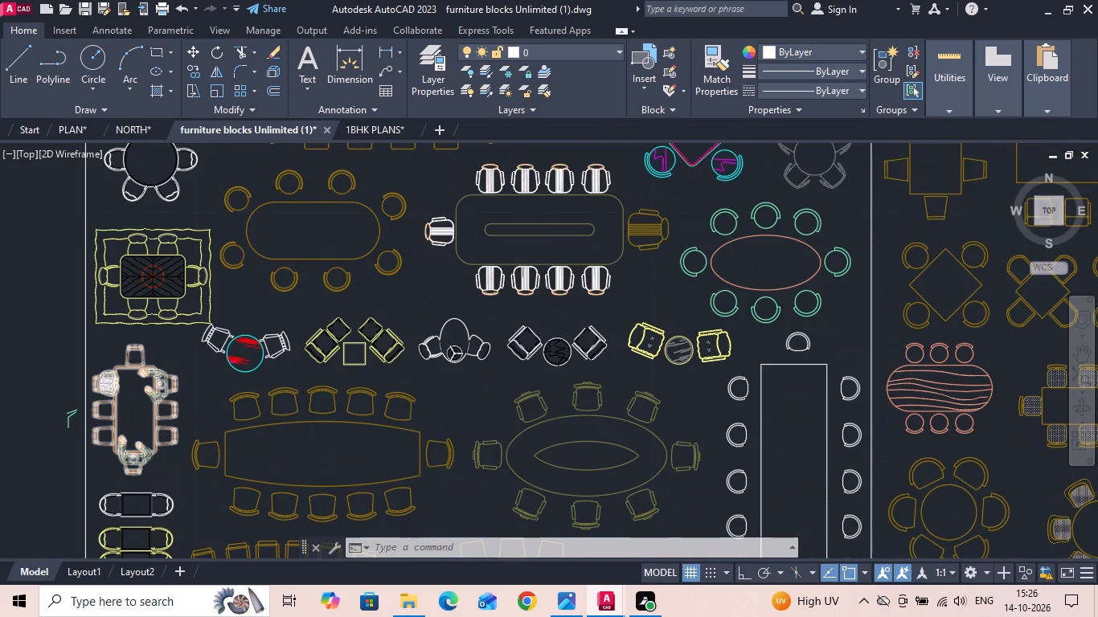
middle_drag(145, 387, 164, 360)
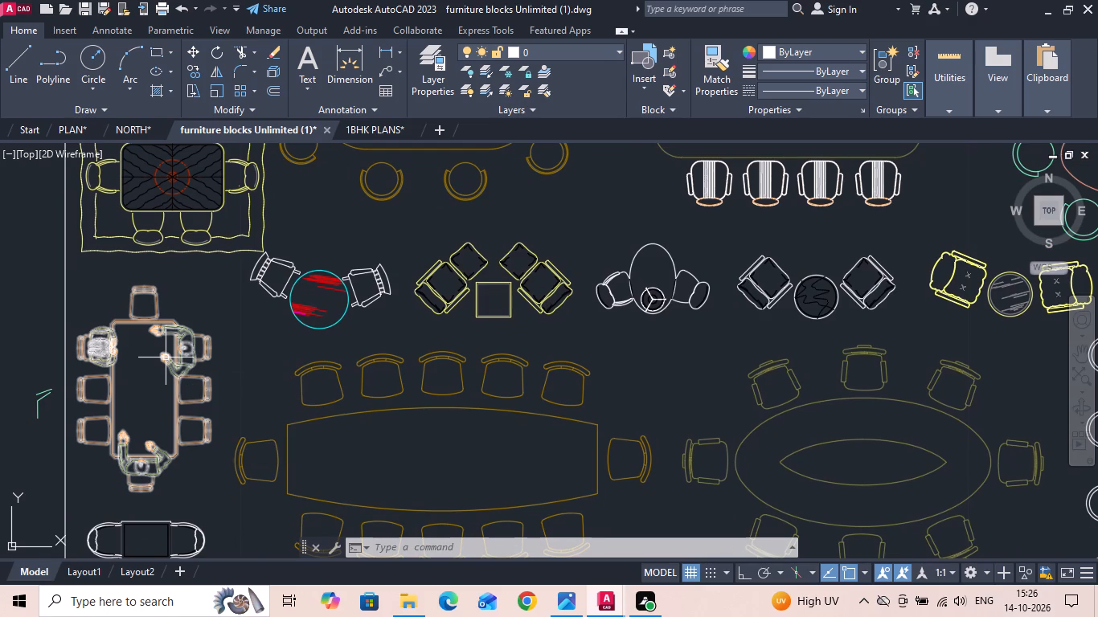
middle_drag(136, 347, 332, 339)
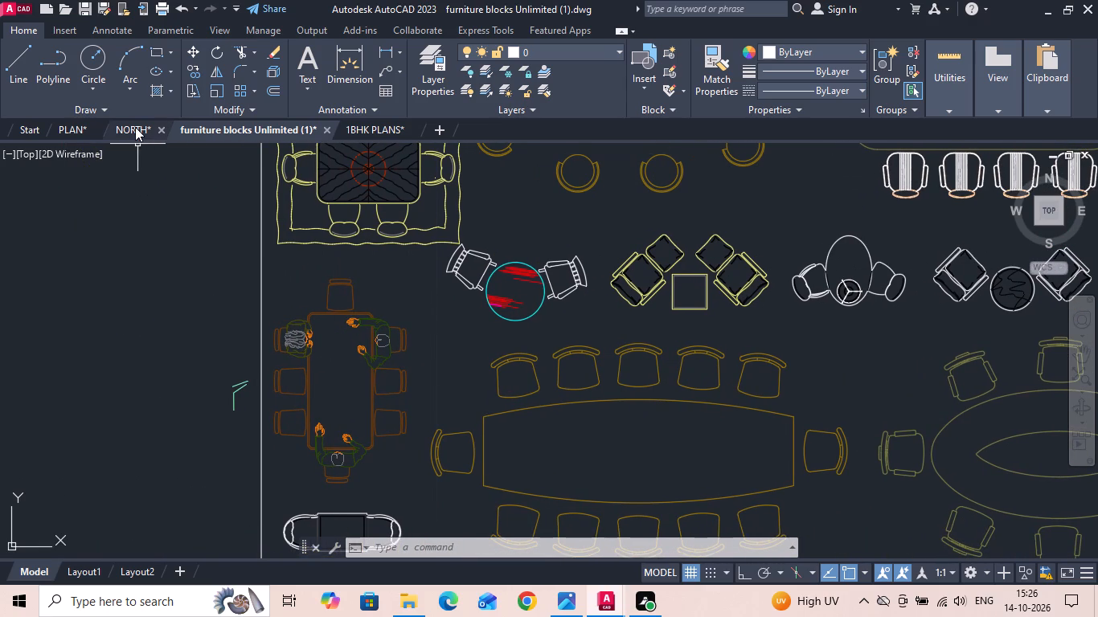
Copy the washbasin block from the utility in NORTH.dwg and paste it onto the staircase near window W4 in PLAN.dwg.
click(135, 127)
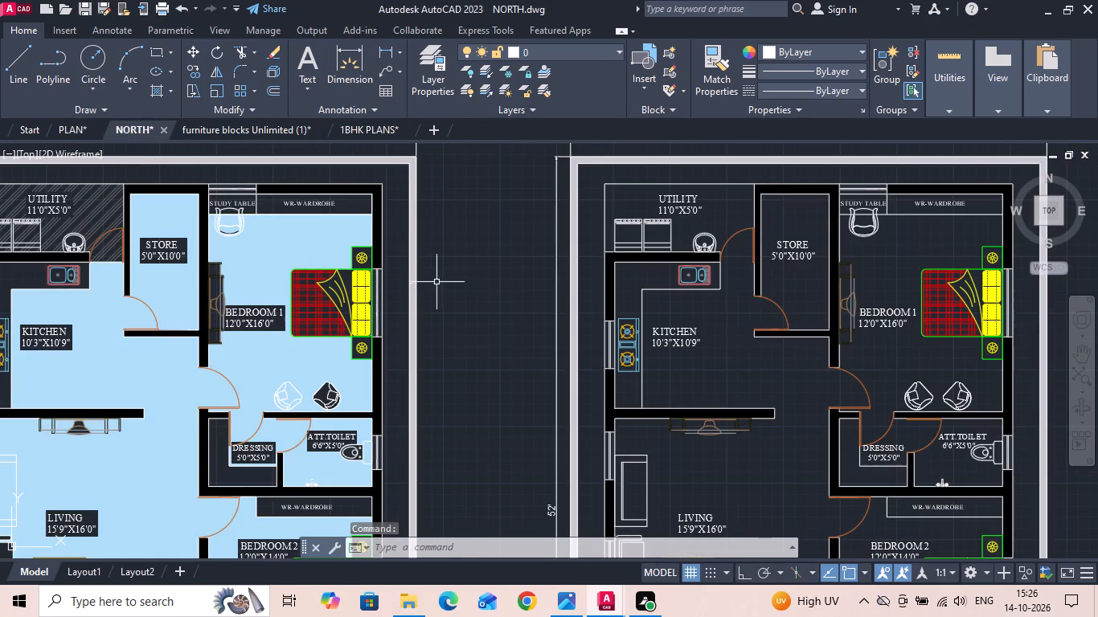
scroll(5, 228, up, 3)
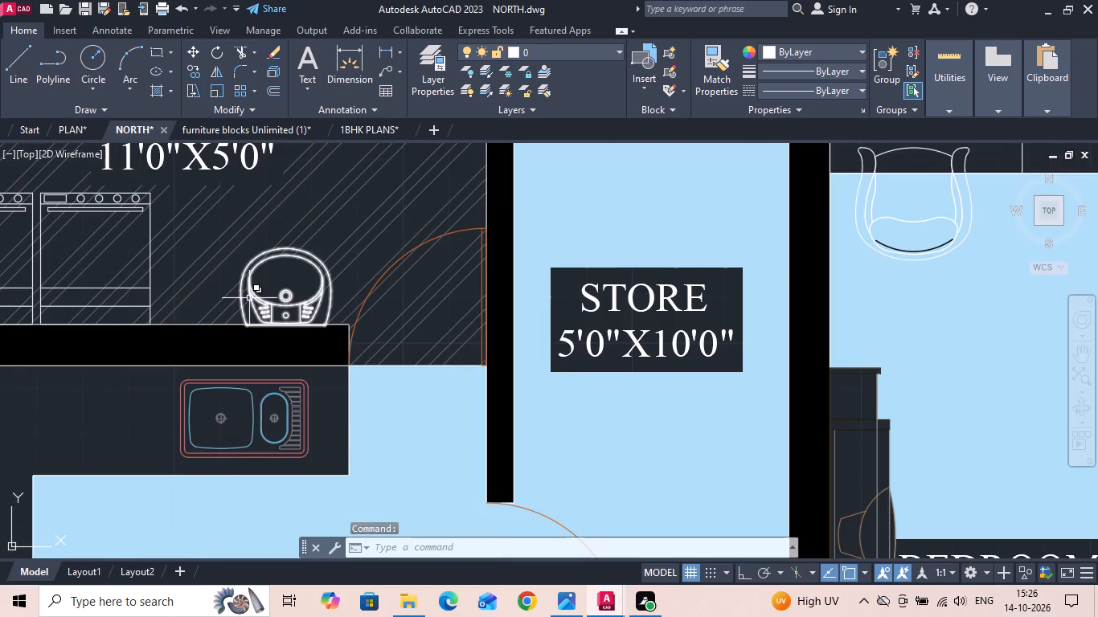
click(249, 298)
key(ctrl+c)
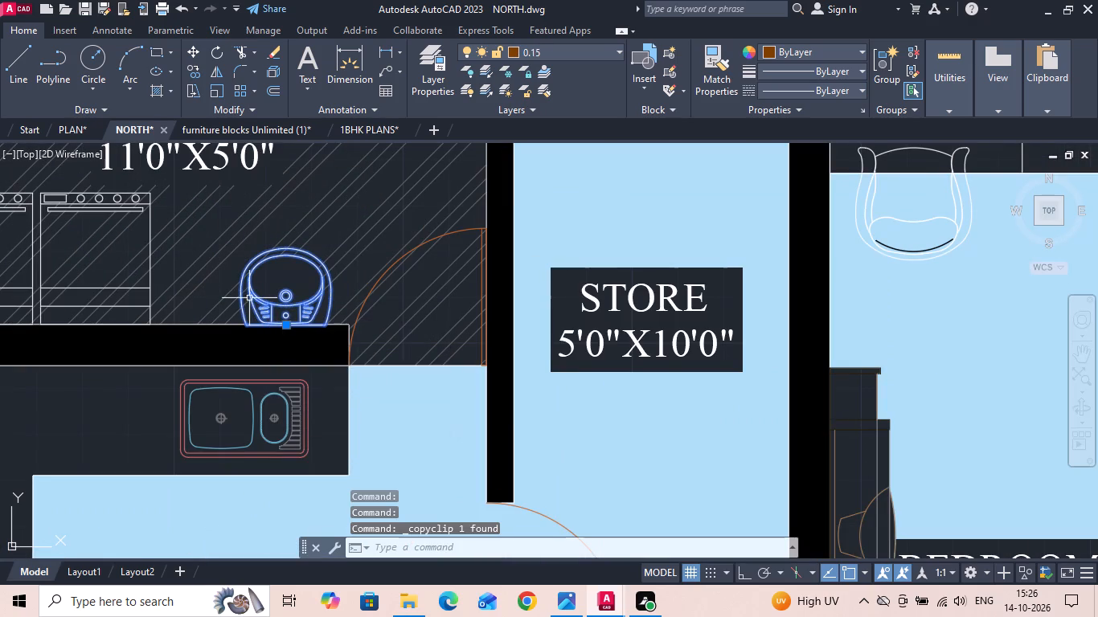
click(73, 122)
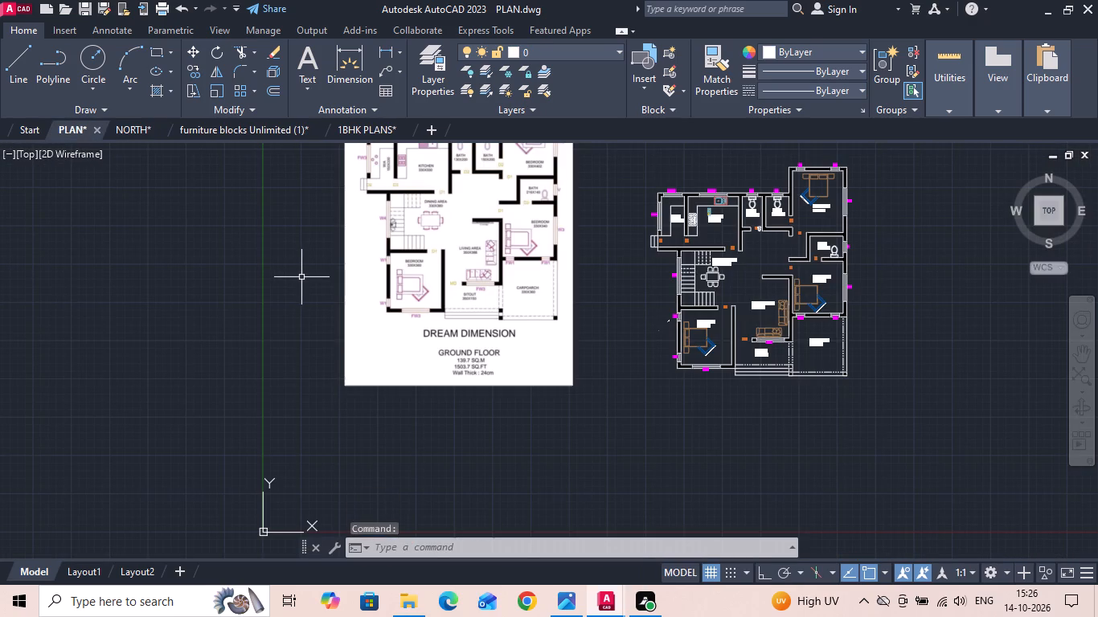
key(ctrl+v)
scroll(699, 261, up, 5)
scroll(625, 359, up, 1)
click(582, 363)
key(Escape)
Rotate the pasted washbasin 90 degrees clockwise with Ortho on, so its flat back faces window W4.
drag(653, 344, 636, 334)
click(614, 331)
right_click(613, 331)
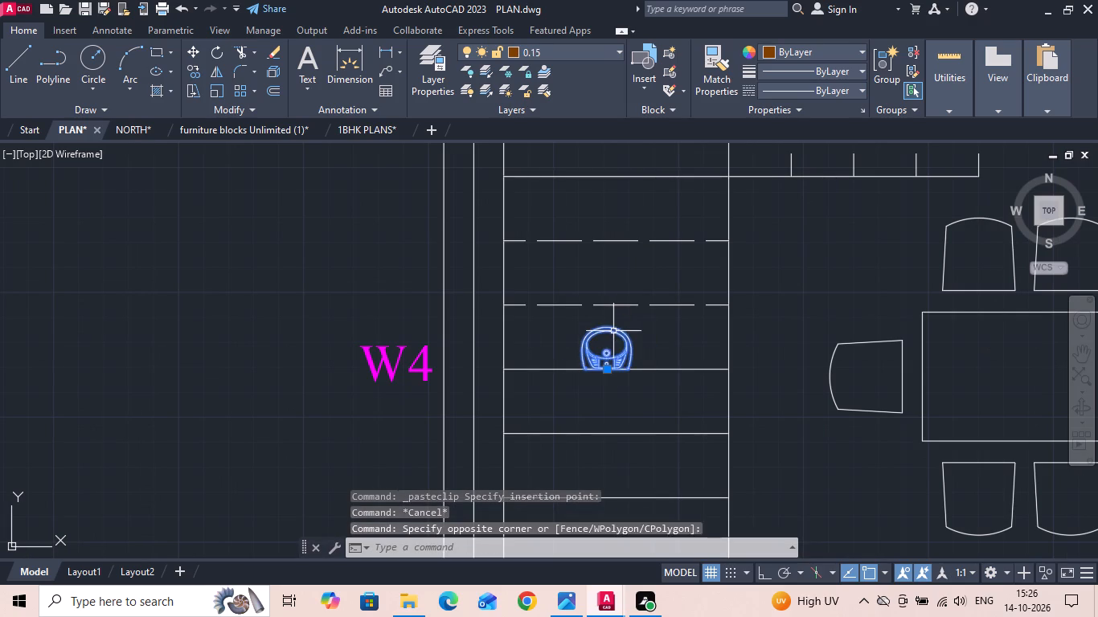
click(644, 342)
drag(645, 342, 645, 366)
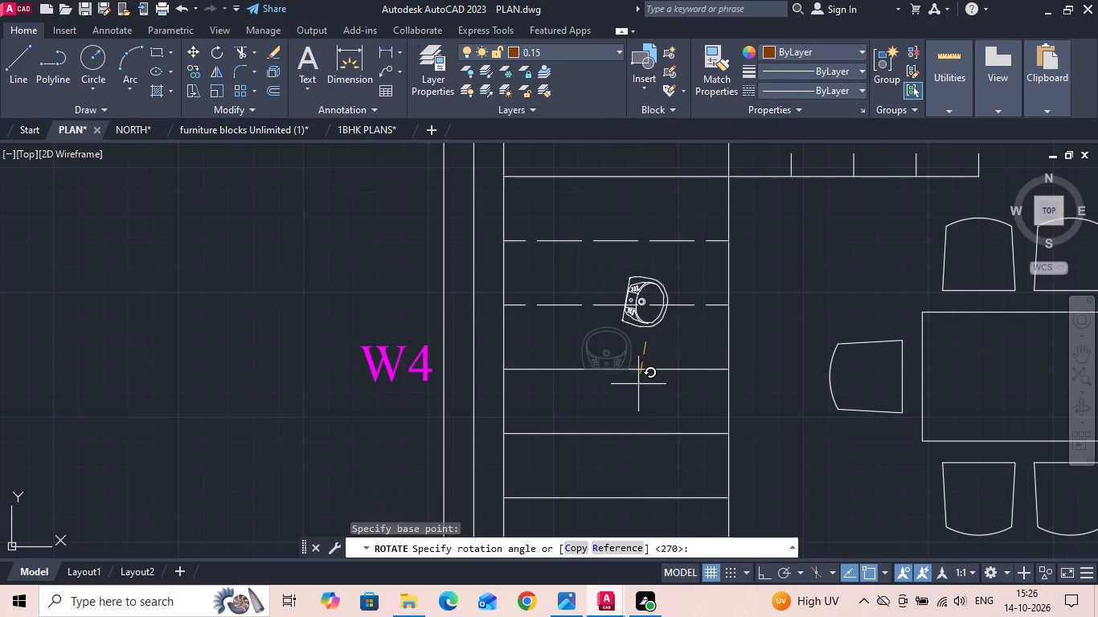
key(F8)
click(637, 415)
Move the washbasin from the midpoint of its flat back to the inner wall line beside window W4.
click(637, 330)
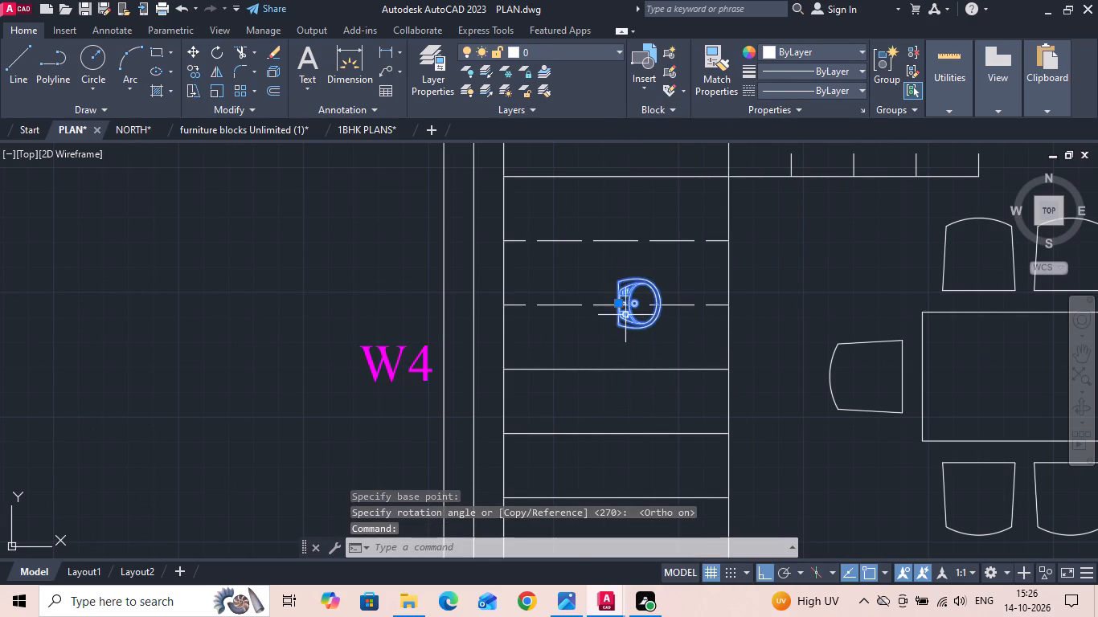
scroll(625, 317, down, 6)
scroll(206, 249, up, 3)
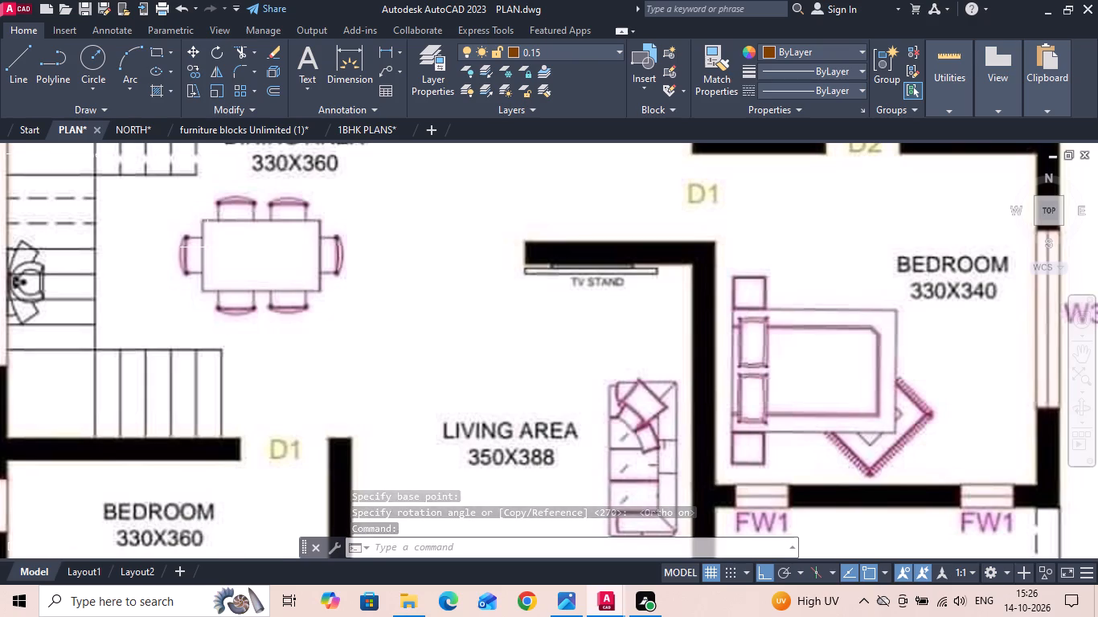
scroll(208, 248, down, 2)
scroll(898, 426, up, 2)
scroll(877, 296, up, 2)
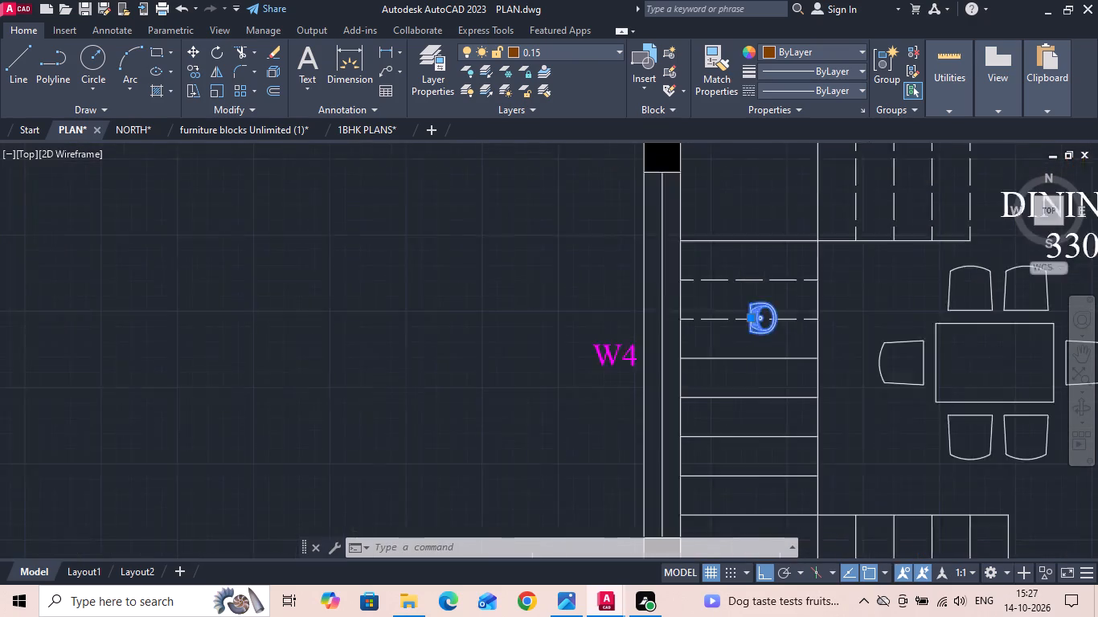
right_click(877, 296)
click(897, 292)
scroll(650, 345, up, 3)
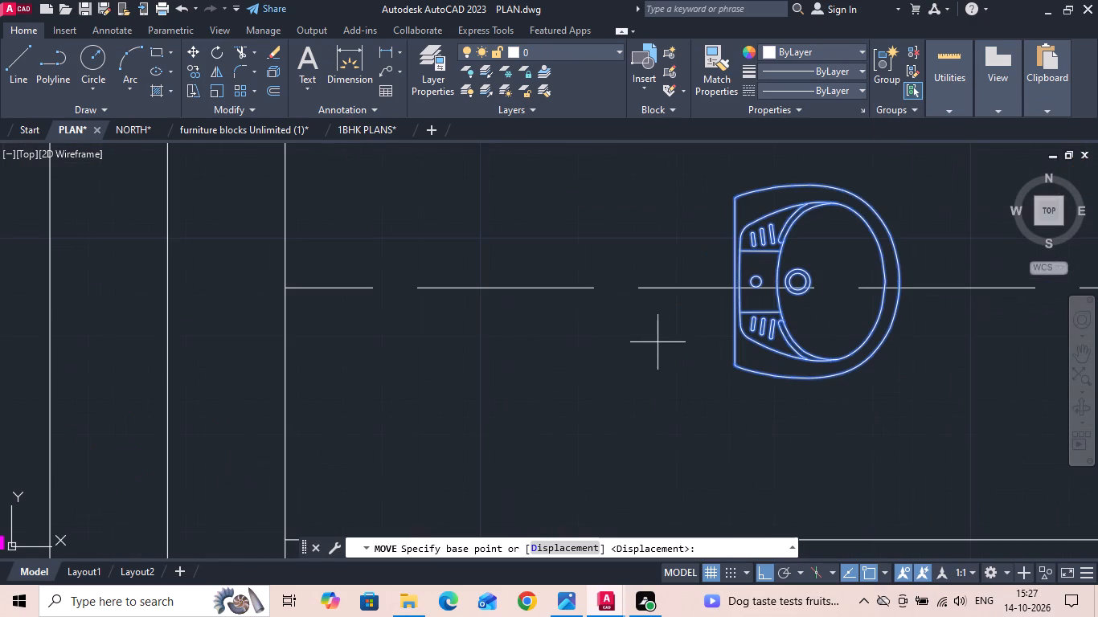
click(736, 290)
scroll(675, 301, down, 5)
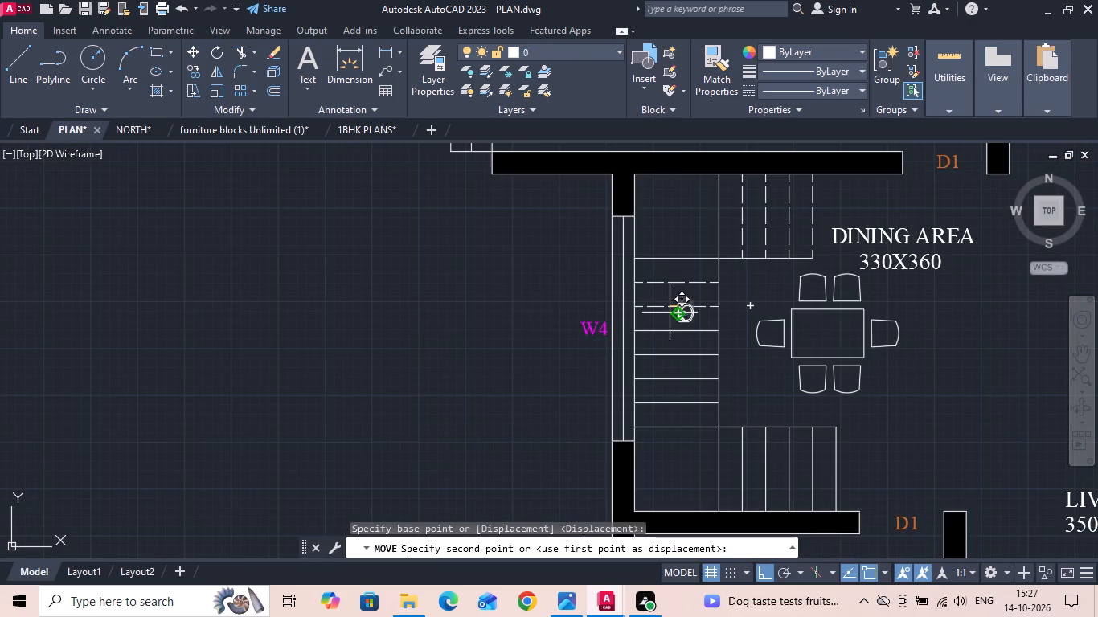
scroll(670, 315, up, 1)
click(620, 365)
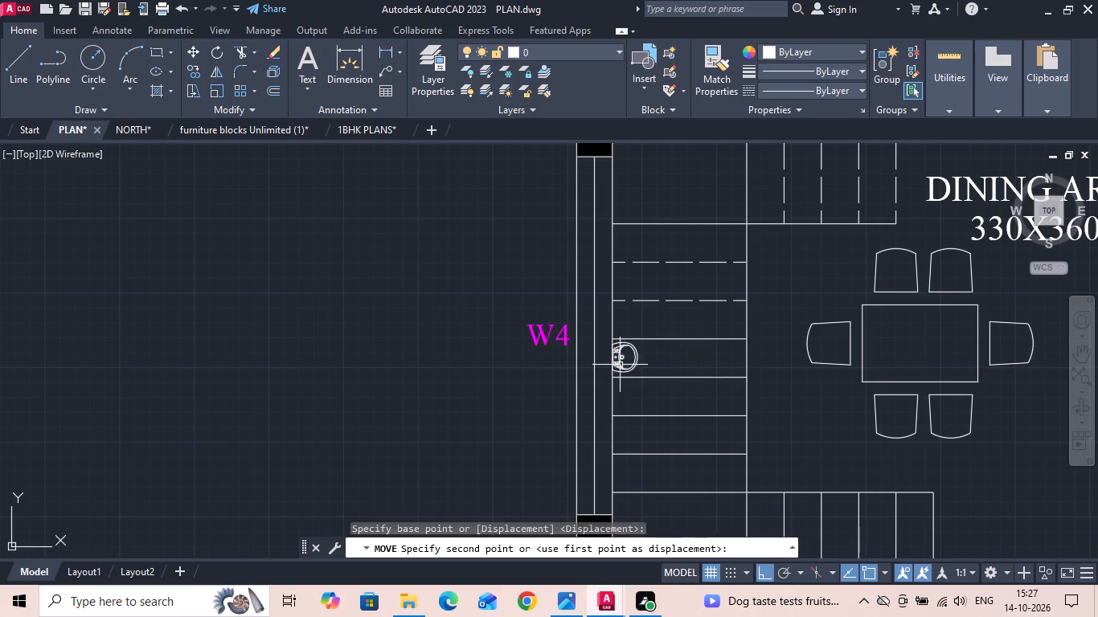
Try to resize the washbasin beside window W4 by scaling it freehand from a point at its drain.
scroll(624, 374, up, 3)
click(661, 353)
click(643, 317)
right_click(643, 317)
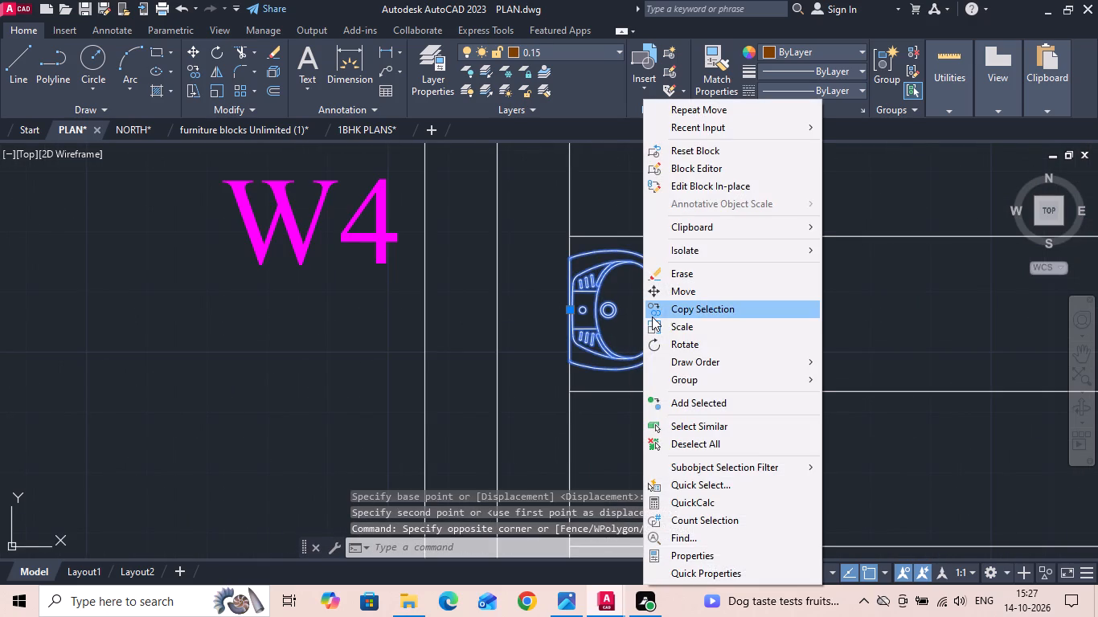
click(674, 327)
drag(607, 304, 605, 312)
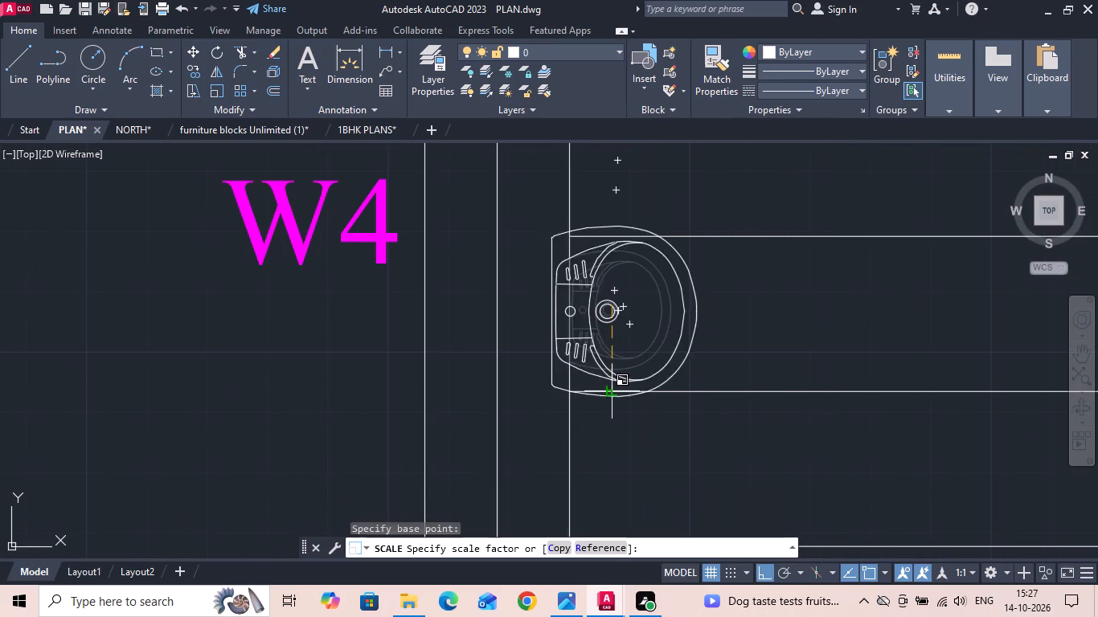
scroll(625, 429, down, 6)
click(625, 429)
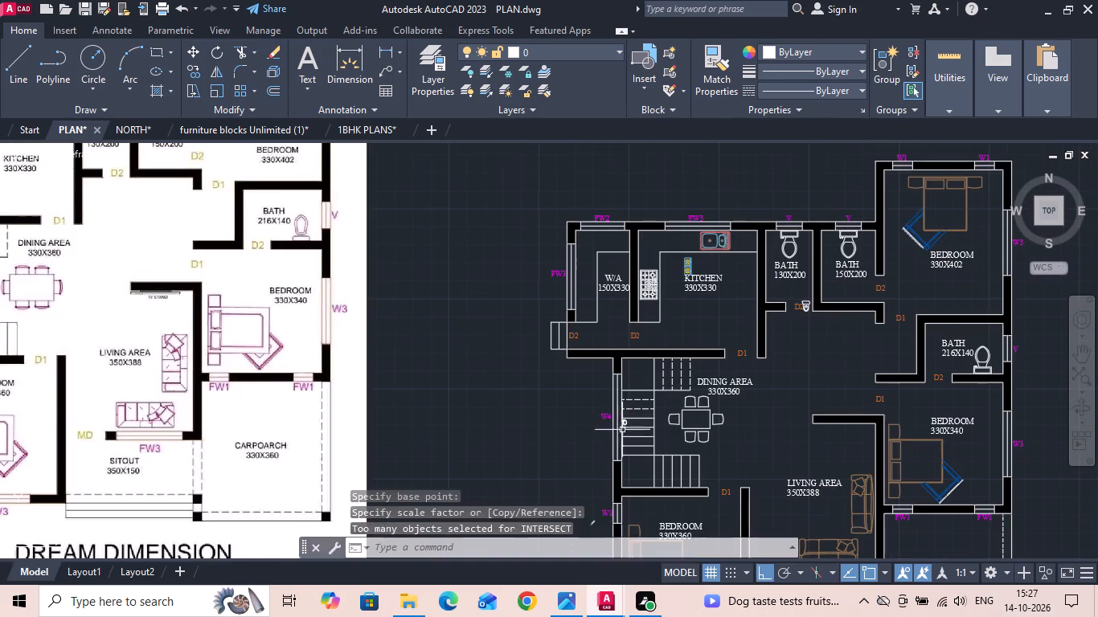
Enlarge the washbasin by scaling it freehand until it spans roughly one and a half stair treads.
scroll(615, 430, down, 2)
scroll(411, 352, up, 2)
scroll(319, 296, down, 2)
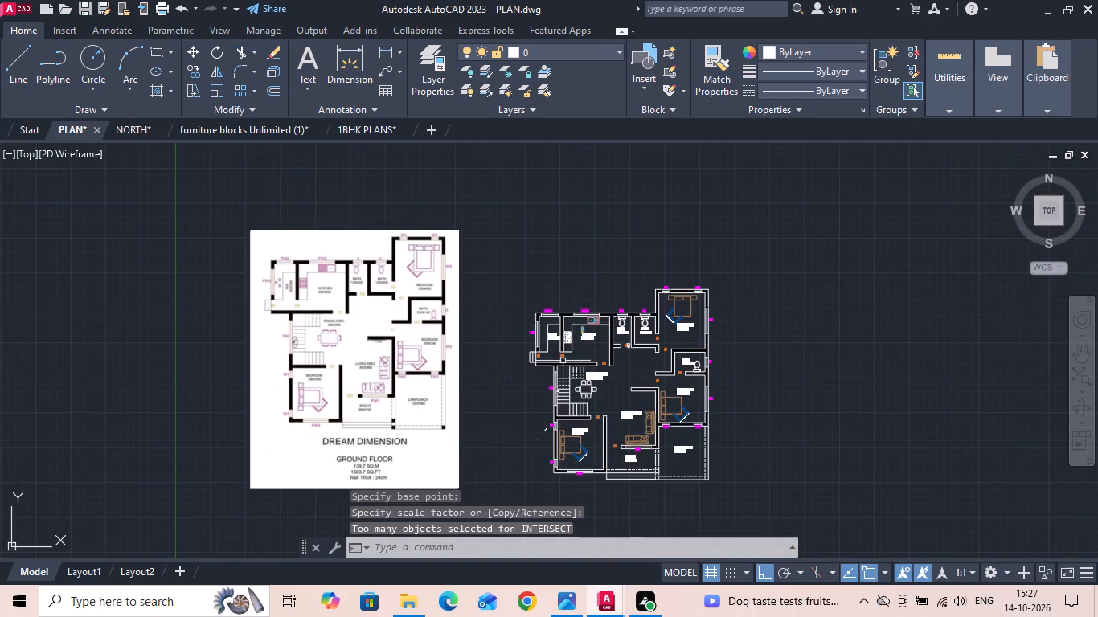
scroll(611, 372, up, 2)
scroll(498, 432, up, 6)
click(286, 321)
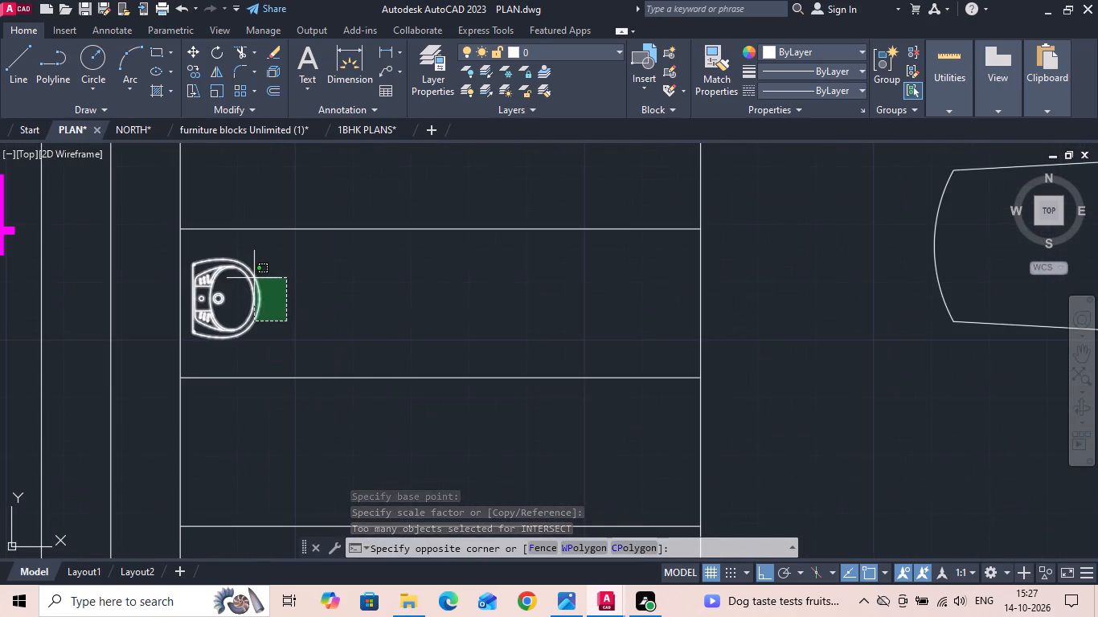
click(254, 277)
right_click(254, 277)
click(260, 318)
drag(244, 316, 253, 378)
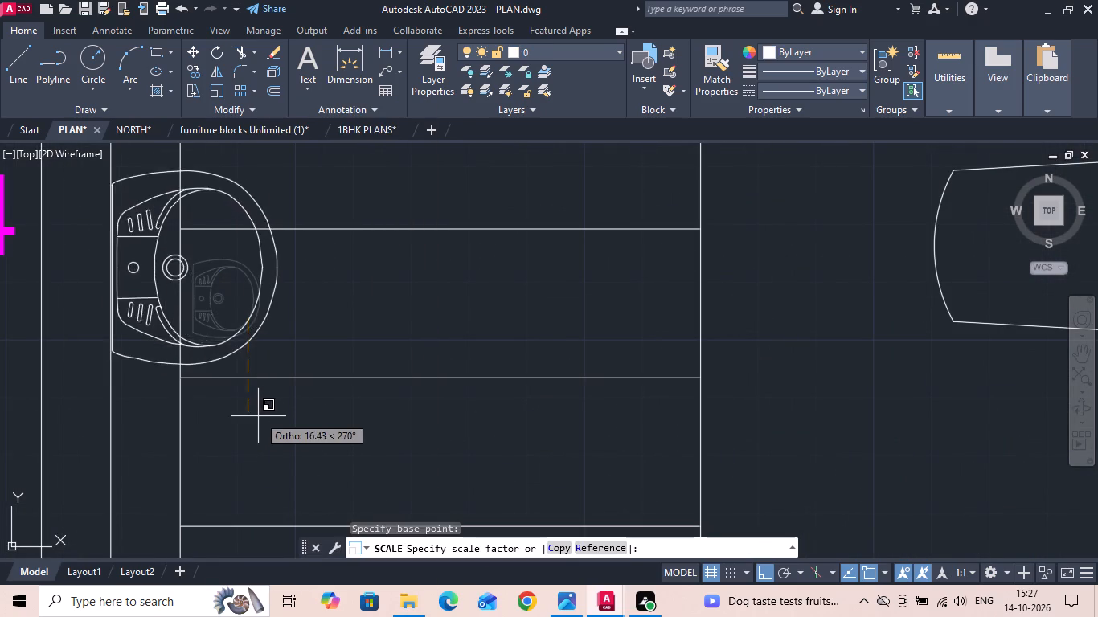
click(258, 439)
Move the enlarged washbasin horizontally from its flat back's midpoint to the inner wall line beside window W4.
drag(297, 340, 284, 331)
click(224, 295)
right_click(224, 295)
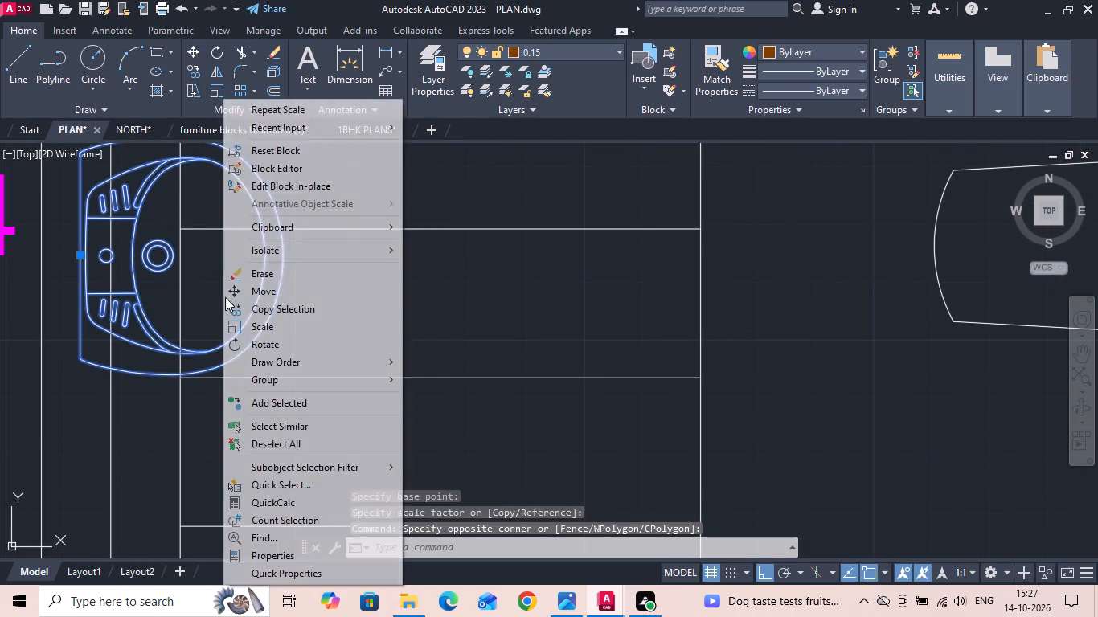
click(233, 297)
click(83, 259)
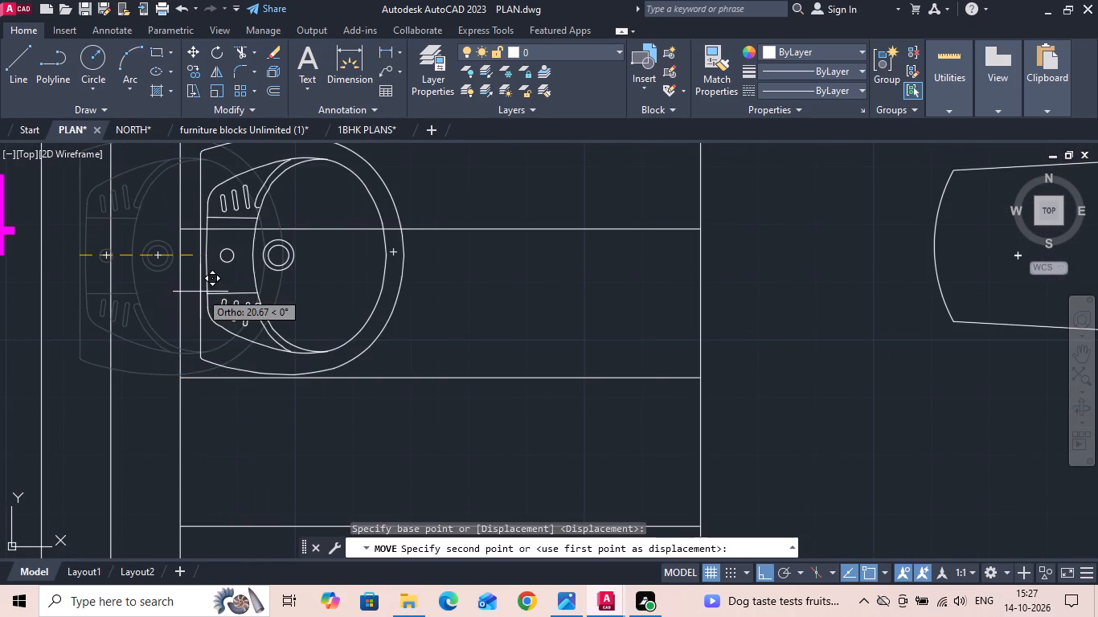
click(185, 304)
scroll(360, 350, down, 3)
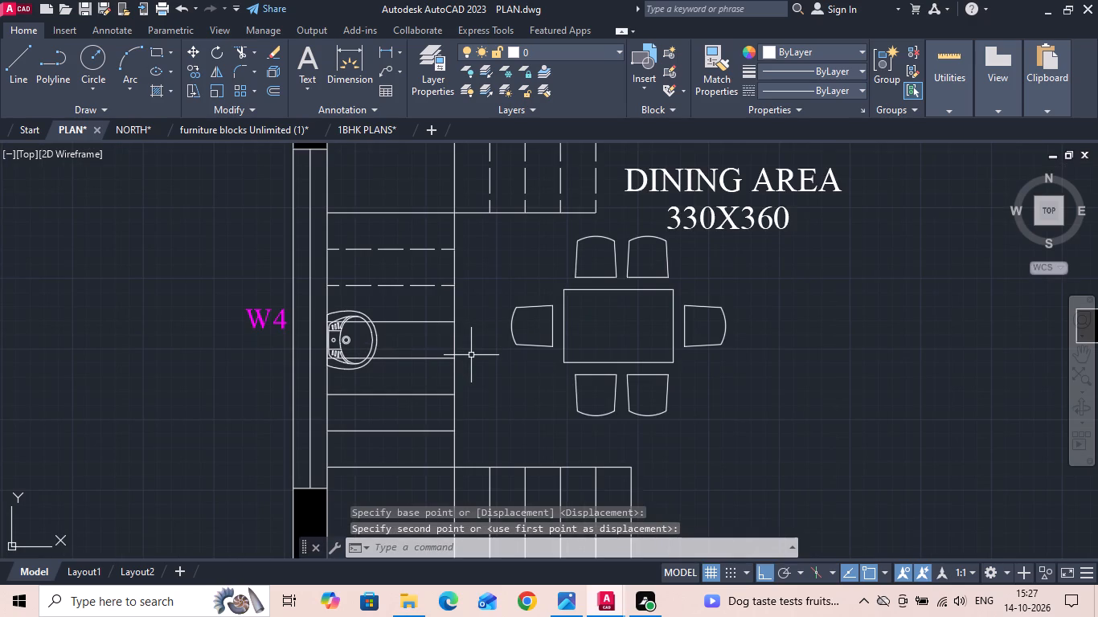
Save the PLAN drawing with the resized washbasin in place.
key(ctrl+s)
key(ctrl+s)
key(ctrl+s)
key(ctrl+s)
key(ctrl+s)
key(ctrl+s)
key(ctrl+s)
key(ctrl+s)
key(ctrl+s)
key(ctrl+s)
key(ctrl+s)
key(ctrl+s)
key(ctrl+s)
key(ctrl+s)
key(ctrl+s)
key(ctrl+s)
key(ctrl+s)
key(ctrl+s)
key(ctrl+s)
key(ctrl+s)
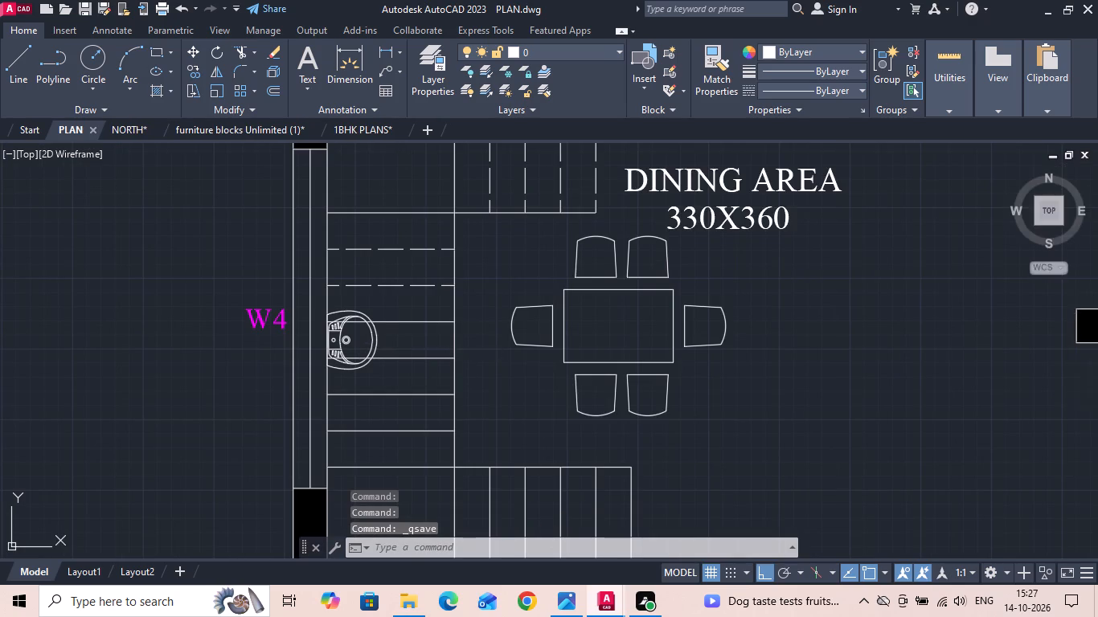
Move the dining table set a short distance straight down, away from the DINING AREA label, with Ortho on.
scroll(472, 355, down, 2)
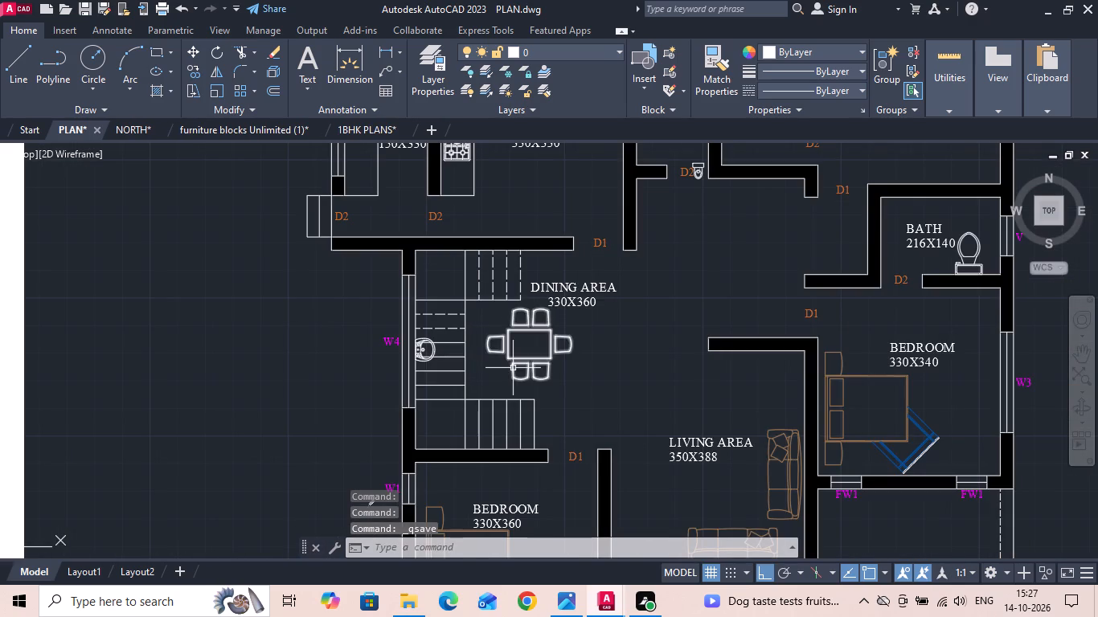
click(513, 368)
right_click(513, 368)
click(546, 294)
scroll(609, 370, up, 1)
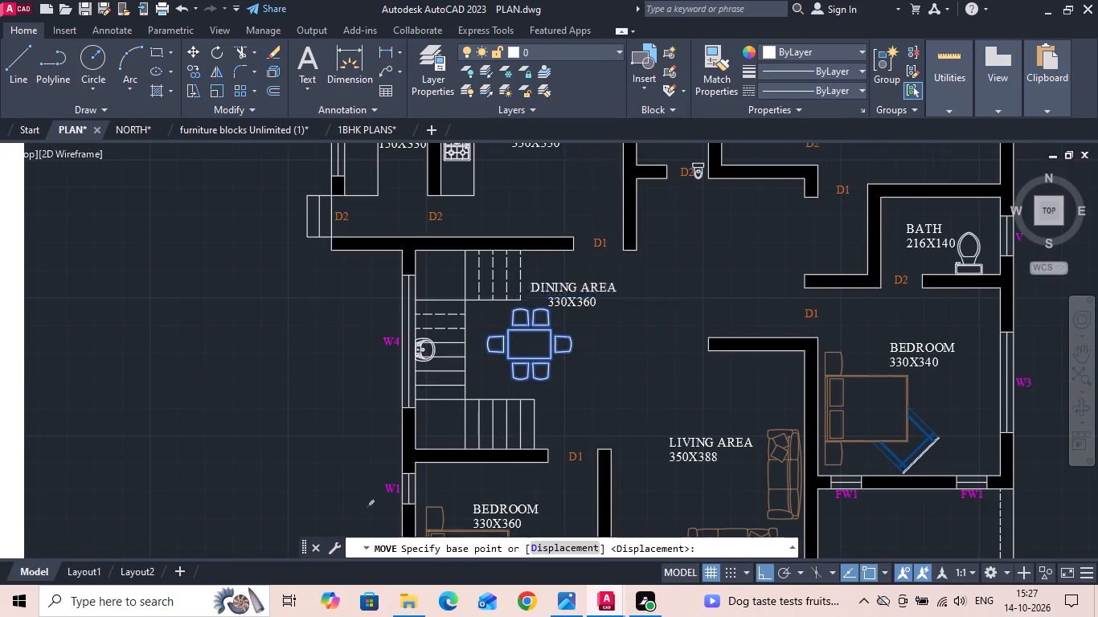
scroll(625, 378, up, 1)
click(647, 361)
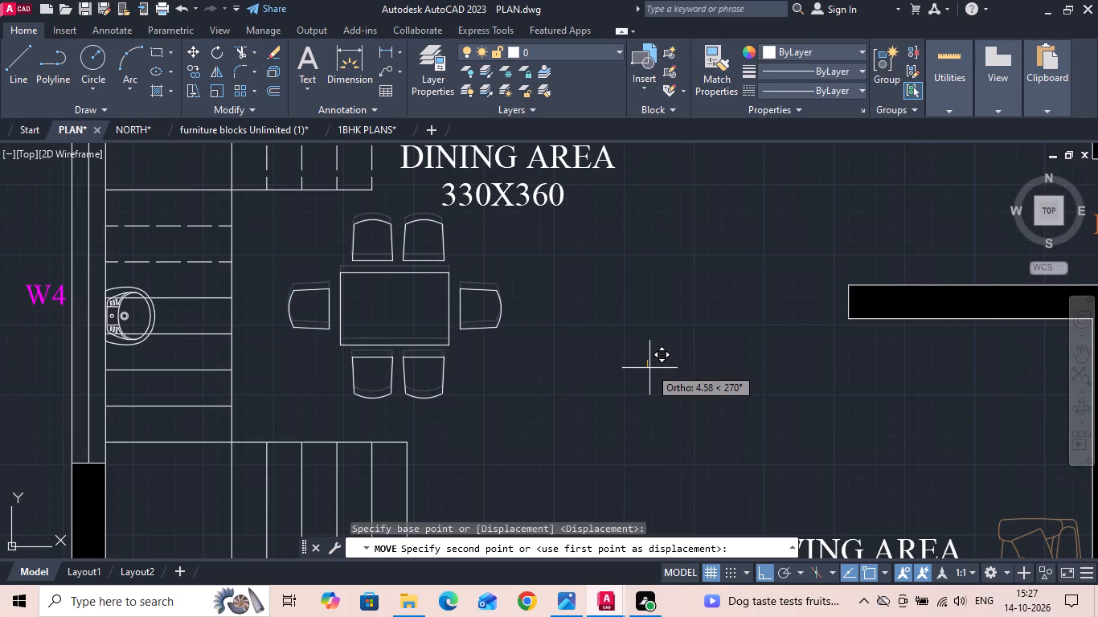
click(649, 375)
scroll(528, 373, down, 2)
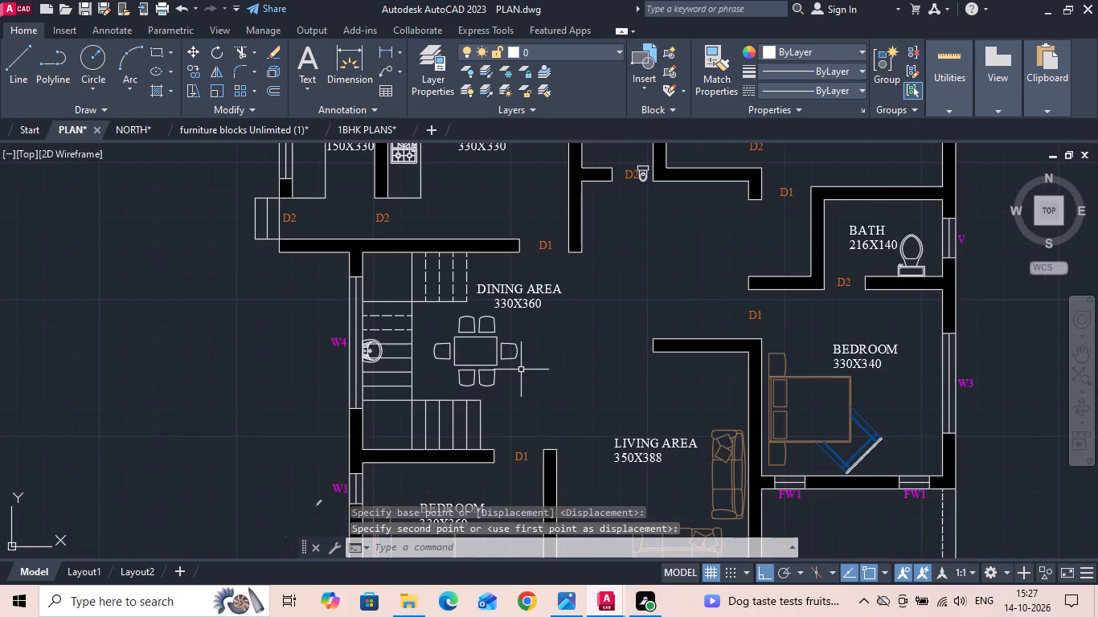
Save the PLAN drawing with the repositioned dining set.
key(ctrl+s)
key(ctrl+s)
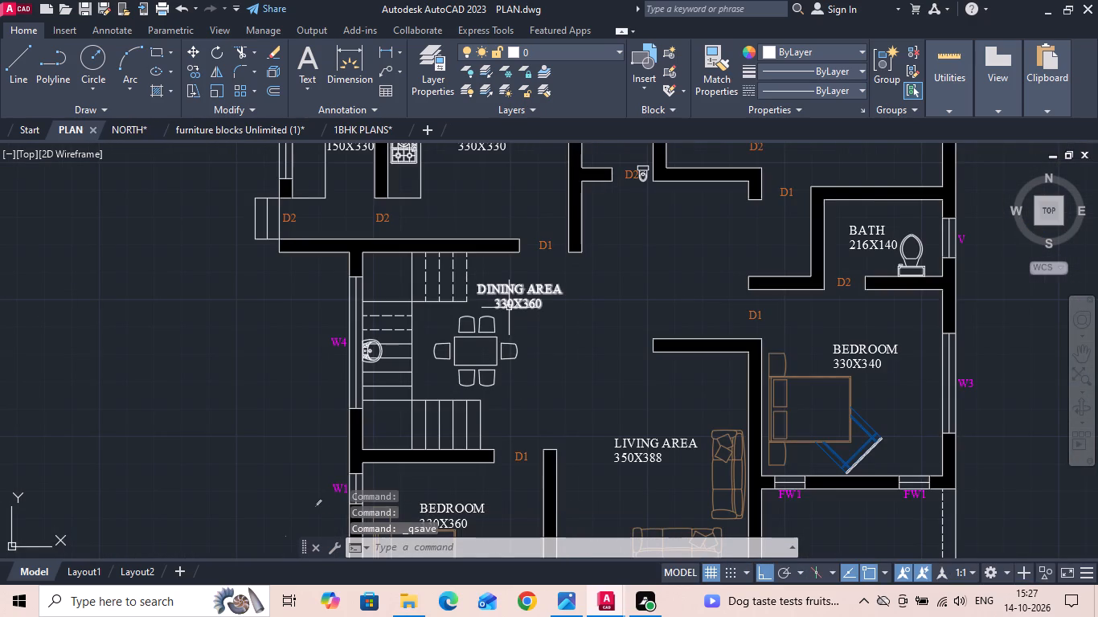
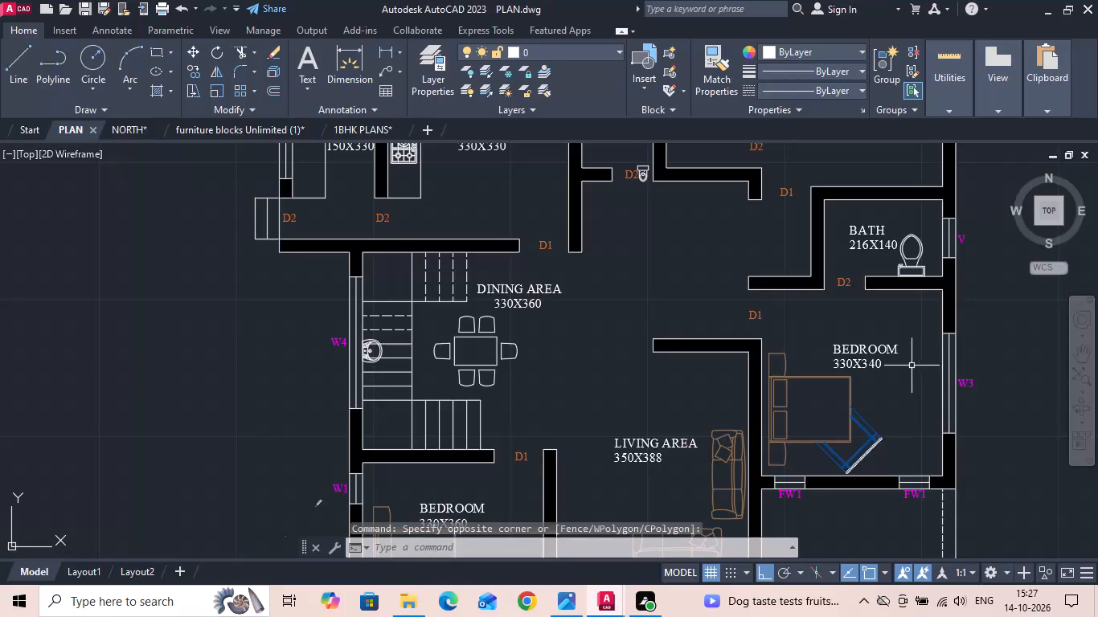
Erase the DREAM DIMENSION ground floor reference image beside the drawn plan.
scroll(800, 321, down, 2)
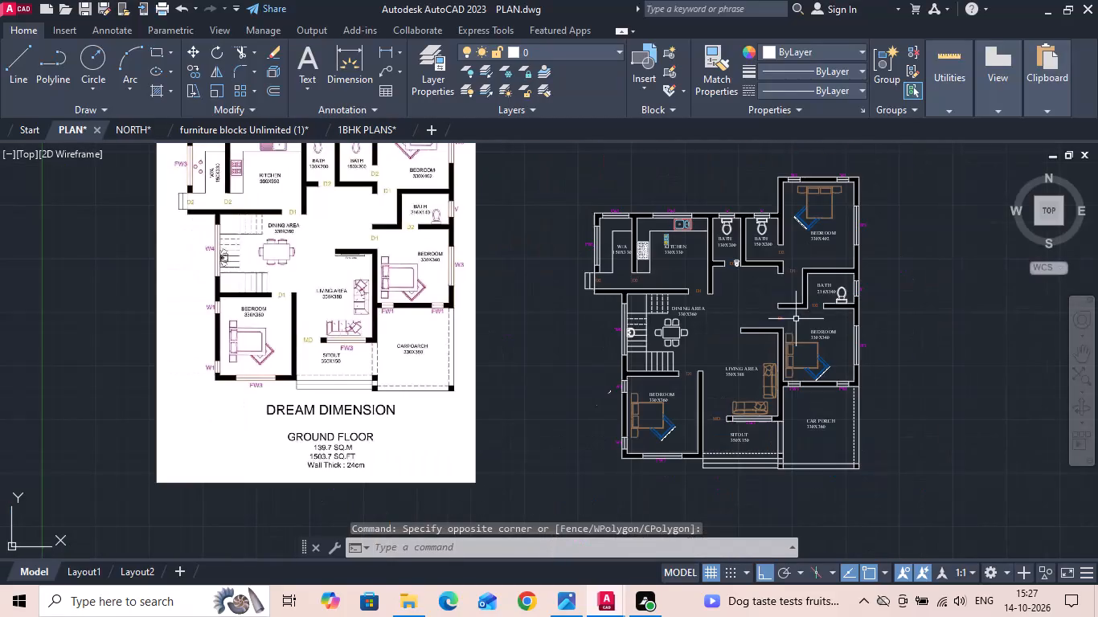
scroll(617, 308, down, 1)
drag(539, 160, 525, 211)
click(346, 466)
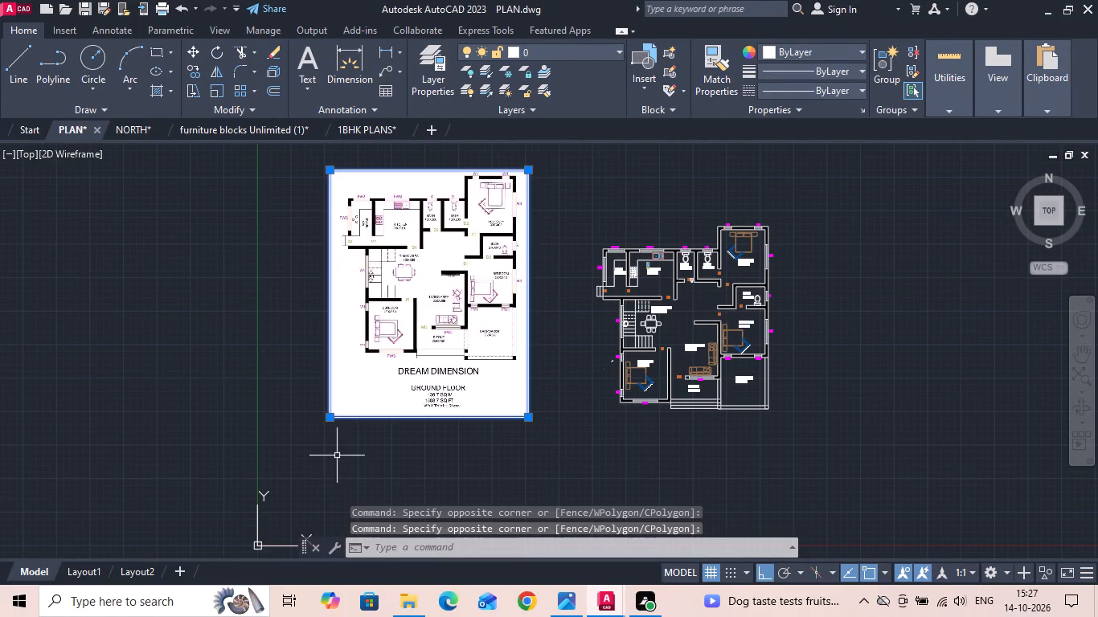
key(Delete)
Erase the small group of stray slanted lines outside the 330X360 bedroom, near window W1.
click(610, 441)
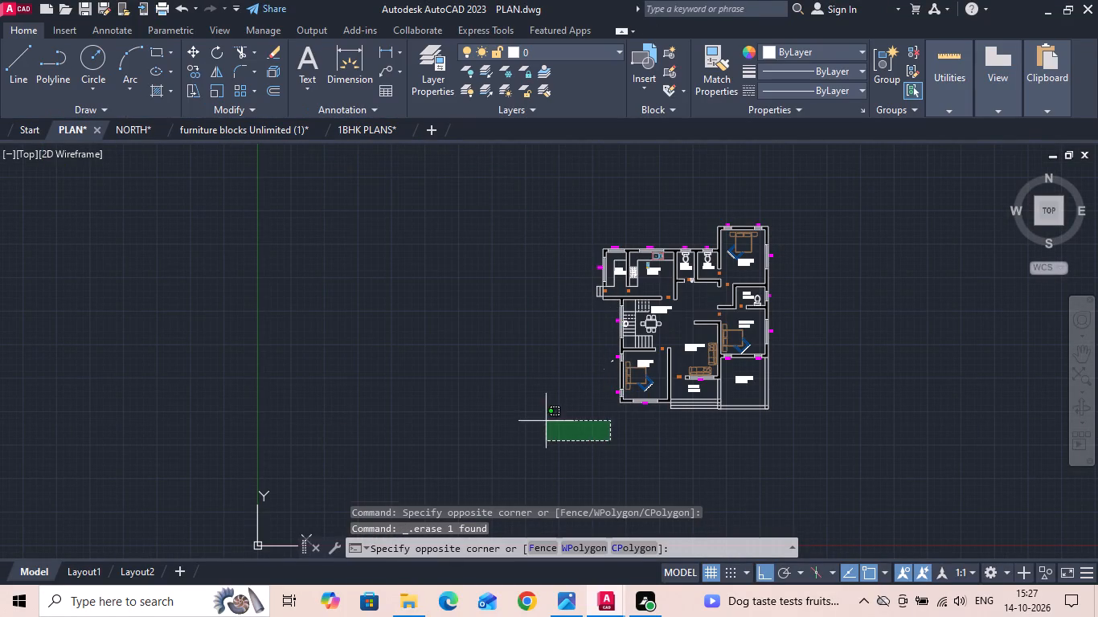
click(544, 422)
scroll(615, 379, up, 5)
scroll(627, 304, up, 2)
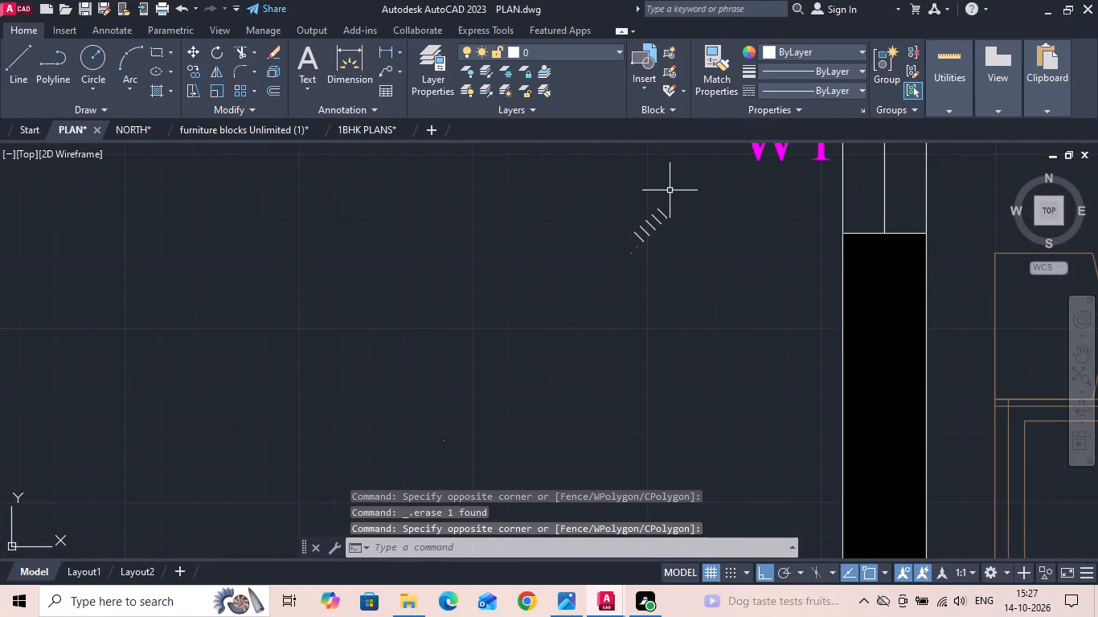
click(670, 186)
scroll(613, 243, down, 3)
click(413, 406)
key(Delete)
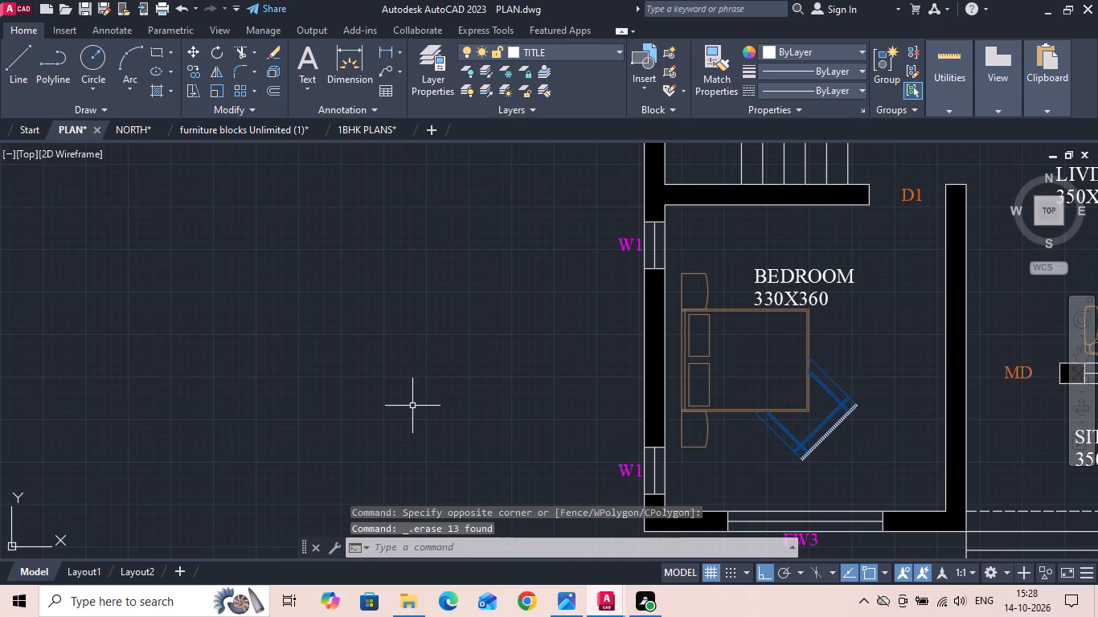
Copy the entire furnished floor plan horizontally to the empty area on its right, with Ortho on.
scroll(390, 411, down, 4)
drag(355, 467, 422, 436)
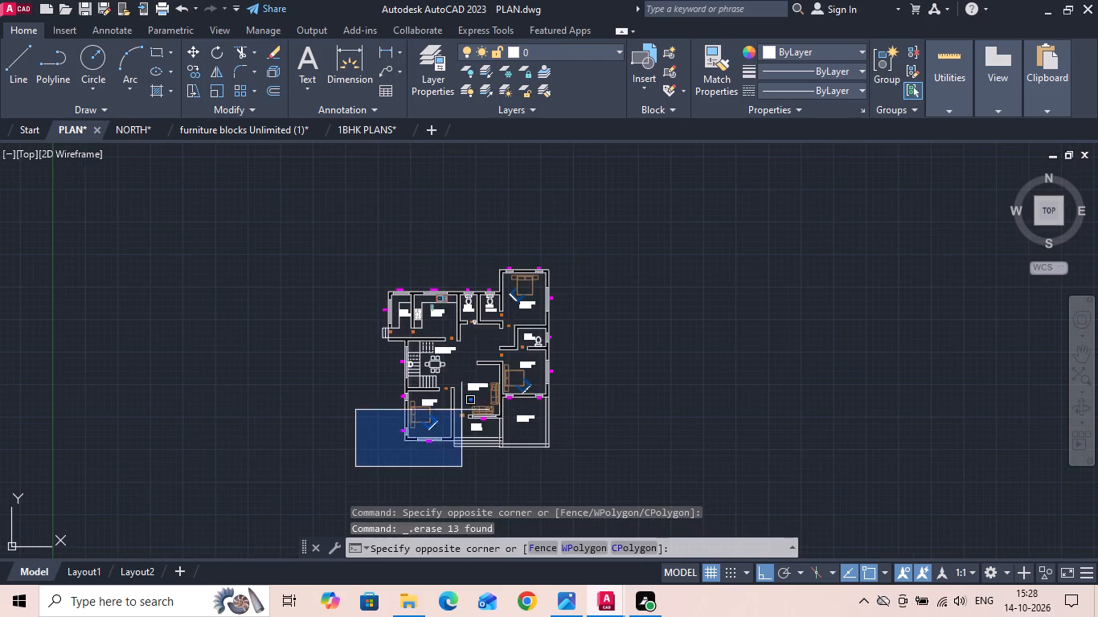
click(621, 240)
right_click(621, 239)
click(649, 333)
drag(637, 345, 722, 349)
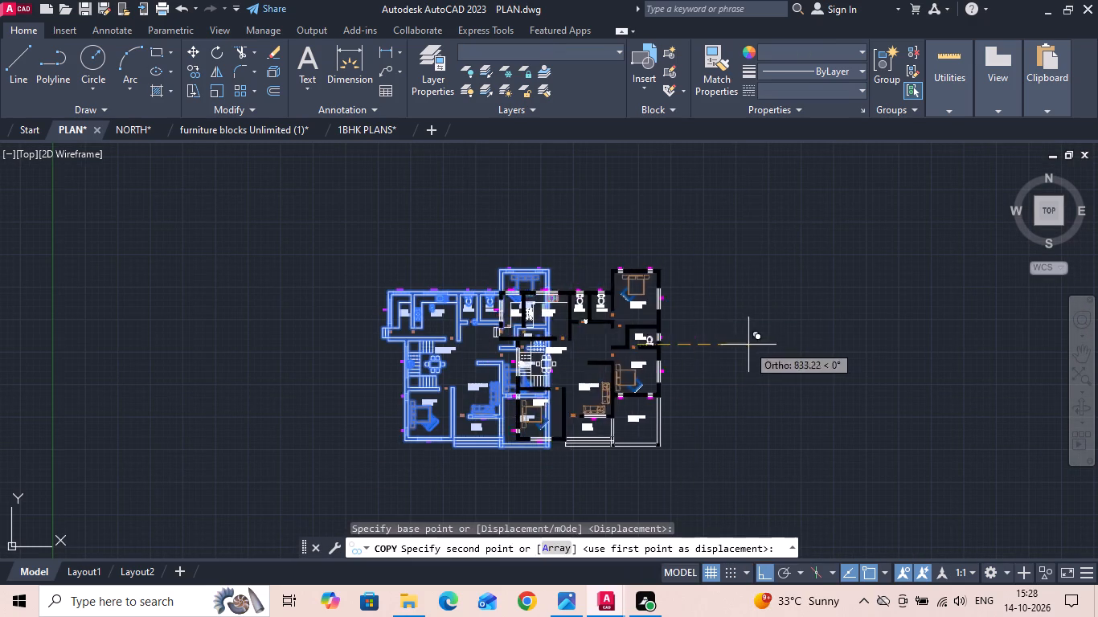
click(868, 353)
key(Escape)
Add a linear dimension above the original plan from the W/A room's outer corner to the 330X402 bedroom's far outer corner.
scroll(450, 339, up, 1)
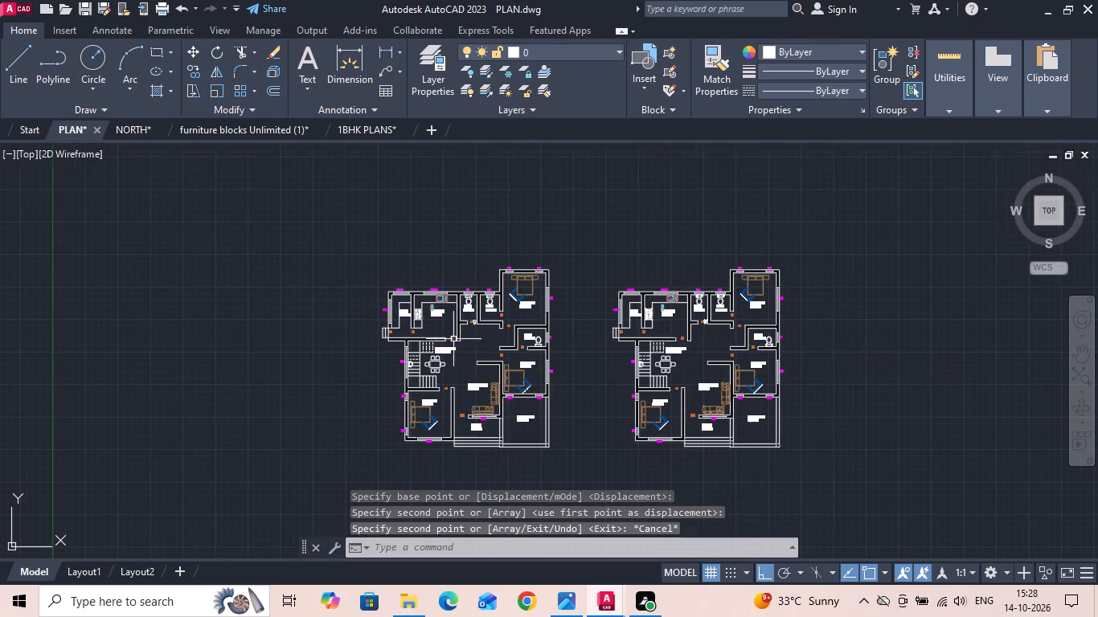
scroll(360, 243, up, 1)
click(385, 52)
scroll(383, 223, up, 2)
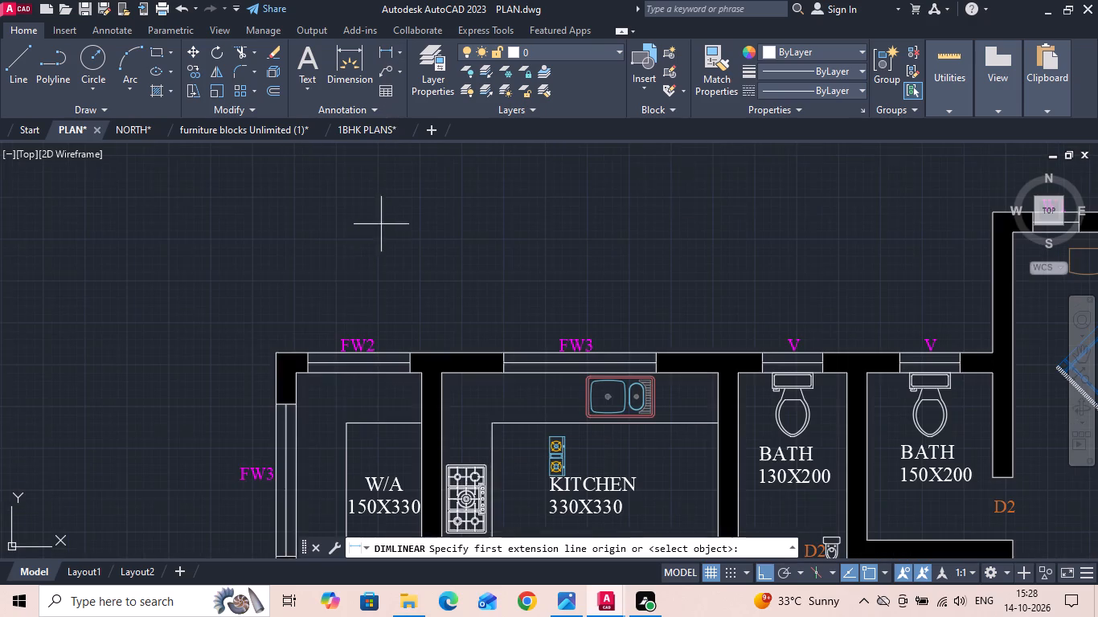
click(271, 356)
scroll(271, 356, down, 1)
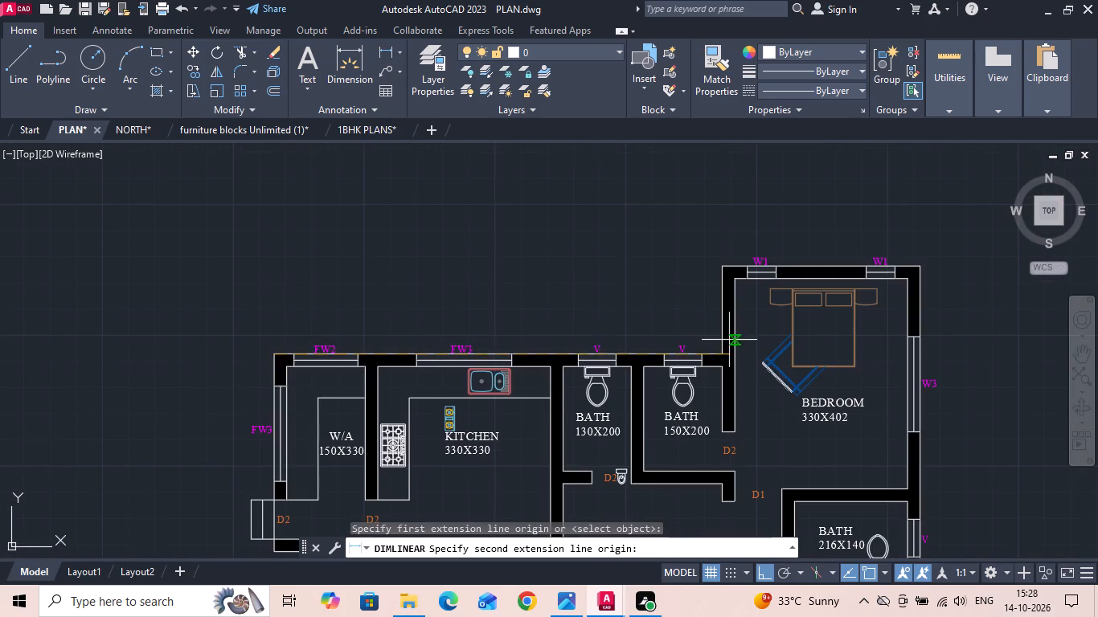
scroll(730, 340, up, 2)
scroll(593, 327, down, 2)
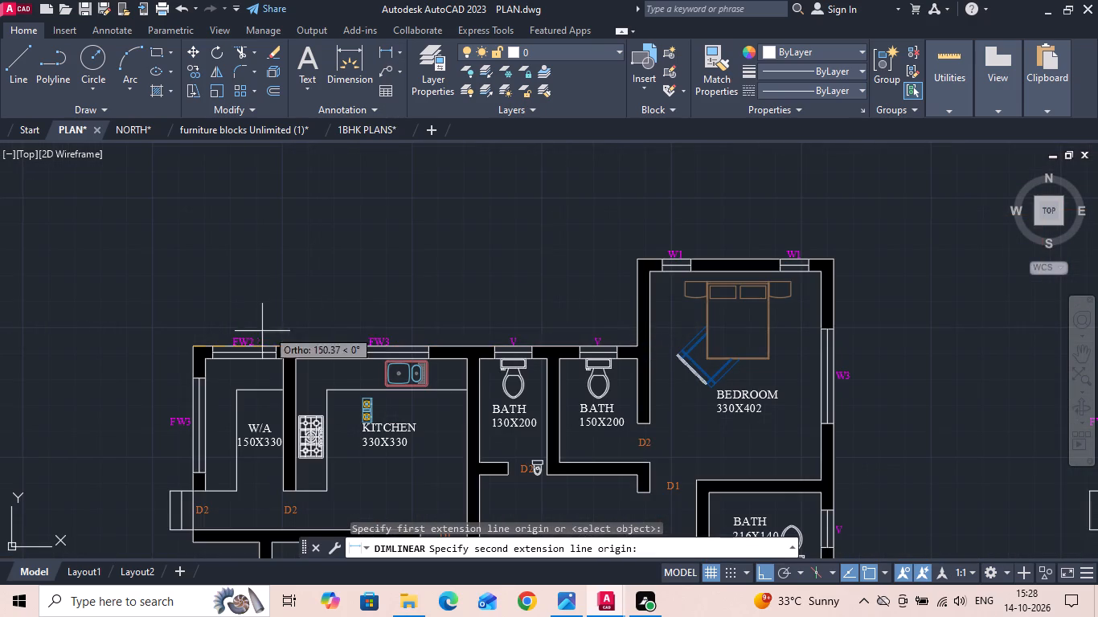
click(833, 255)
click(829, 231)
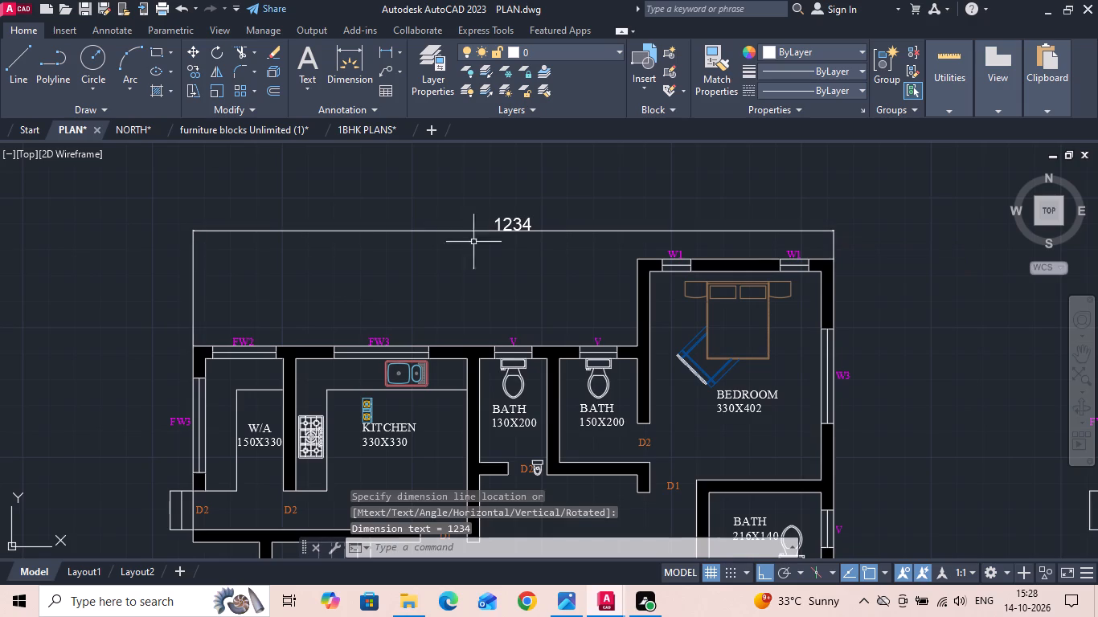
Add a vertical linear dimension along the original plan's left side, from the W/A room's upper corner to the 330X360 bedroom's lower corner.
key(space)
scroll(182, 357, up, 2)
click(208, 336)
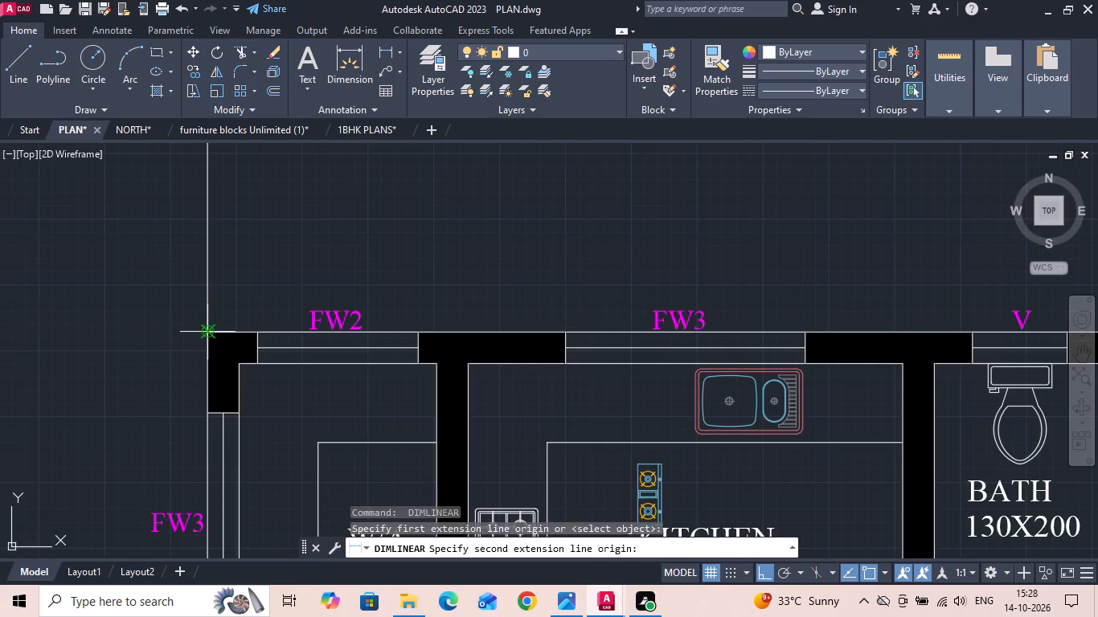
scroll(276, 239, down, 5)
scroll(285, 370, up, 3)
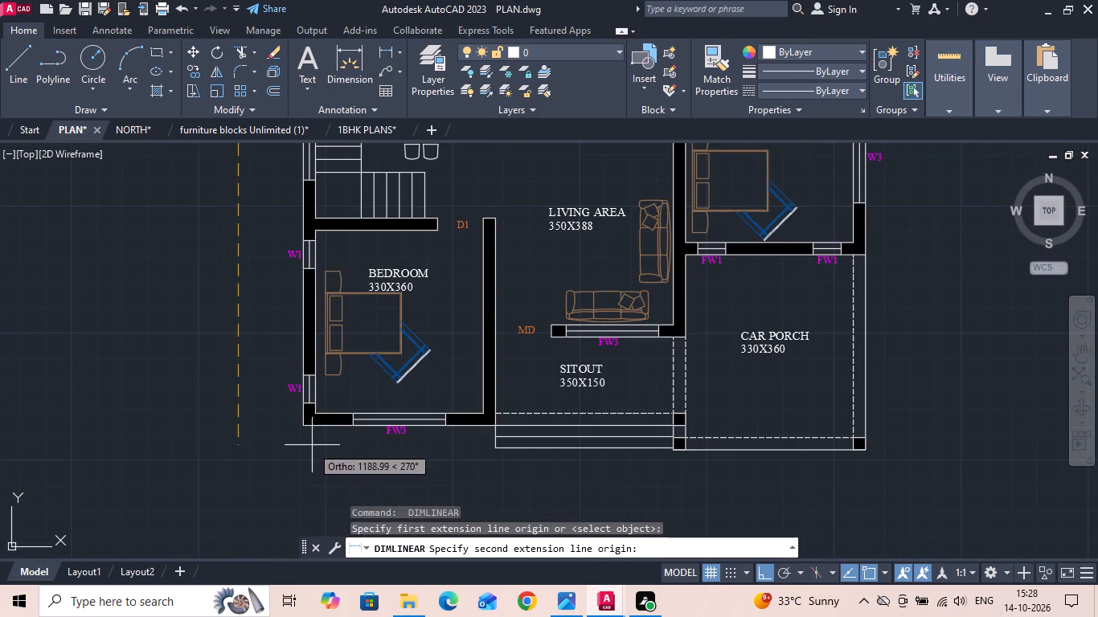
click(305, 425)
scroll(297, 425, down, 1)
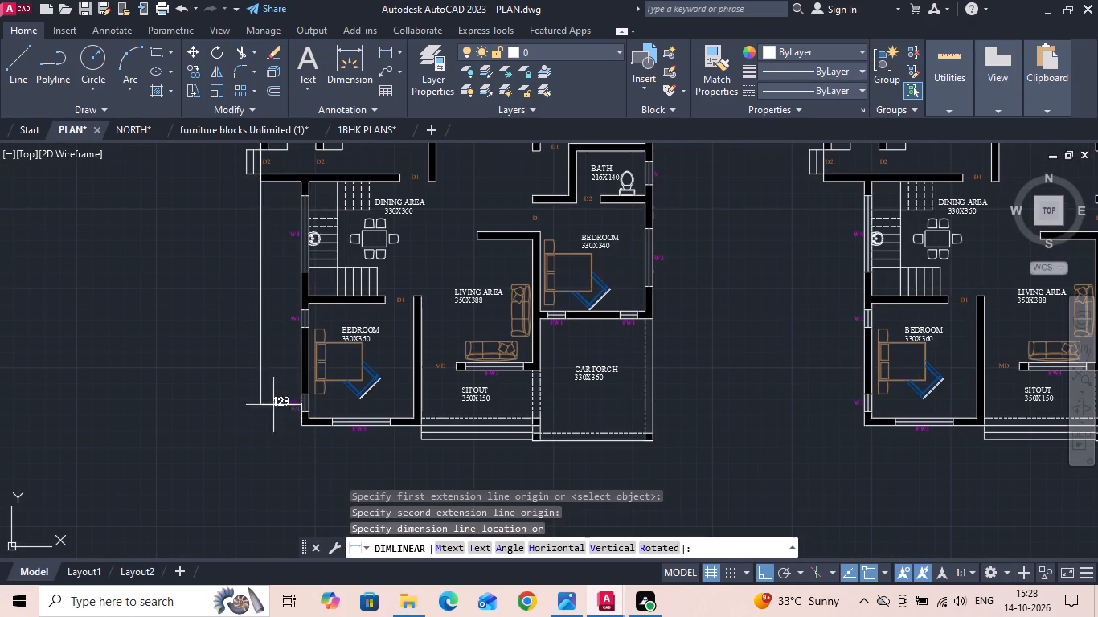
click(234, 374)
Add a linear dimension below the original plan from the 330X360 bedroom's lower outer corner to the car porch's far lower corner.
key(space)
scroll(297, 439, up, 3)
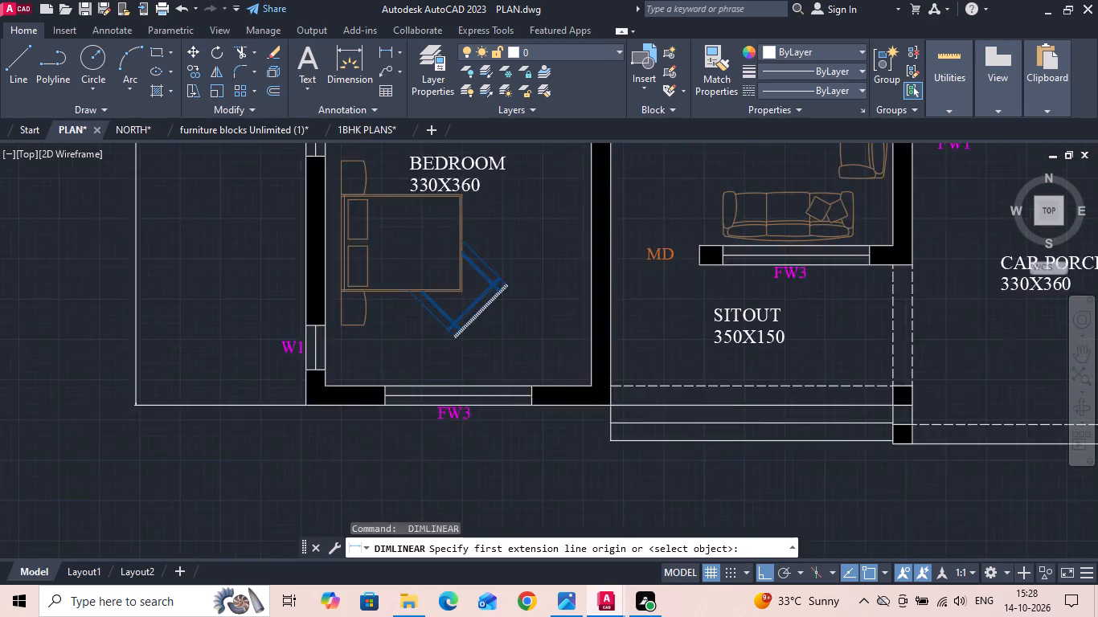
click(306, 390)
scroll(301, 402, down, 2)
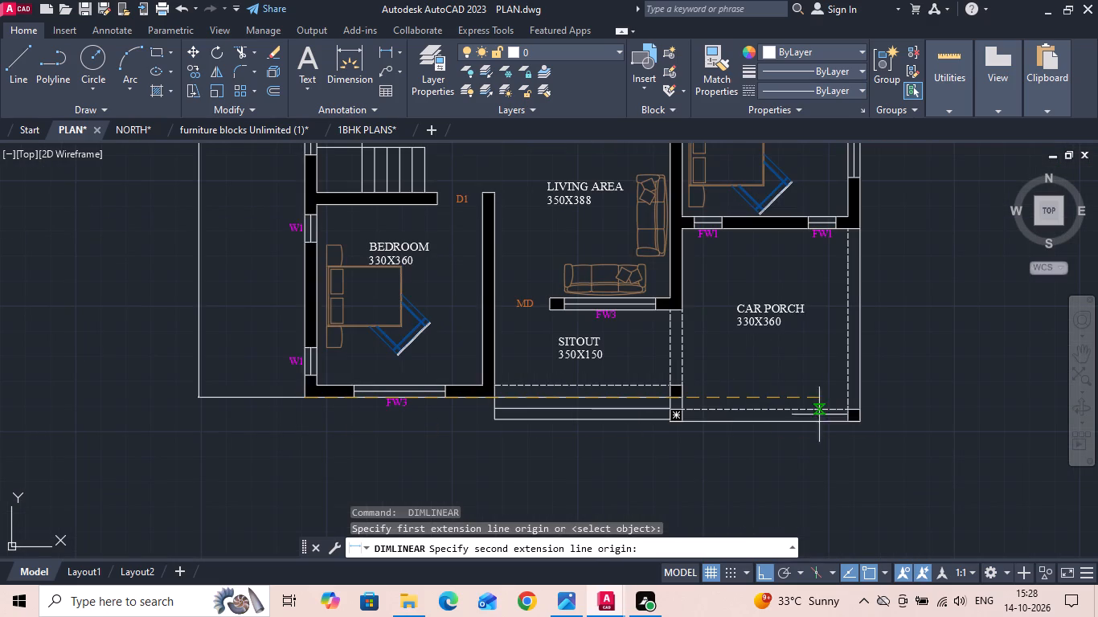
click(863, 420)
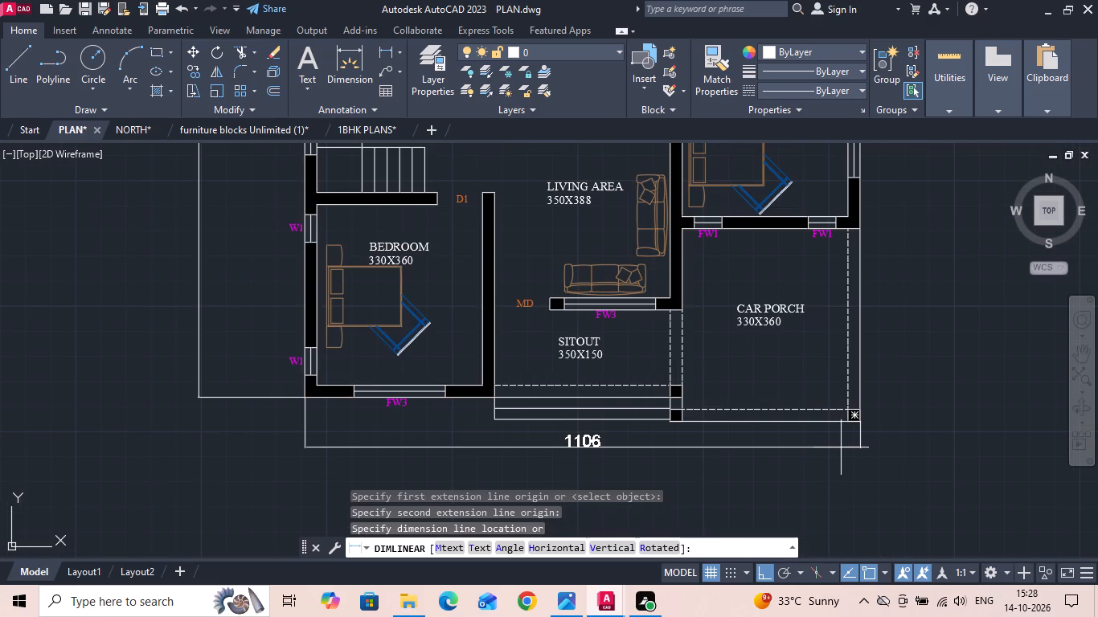
click(841, 447)
Add a vertical linear dimension along the original plan's right side, from the car porch's lower corner to the 330X402 bedroom's upper corner.
key(space)
scroll(861, 436, up, 3)
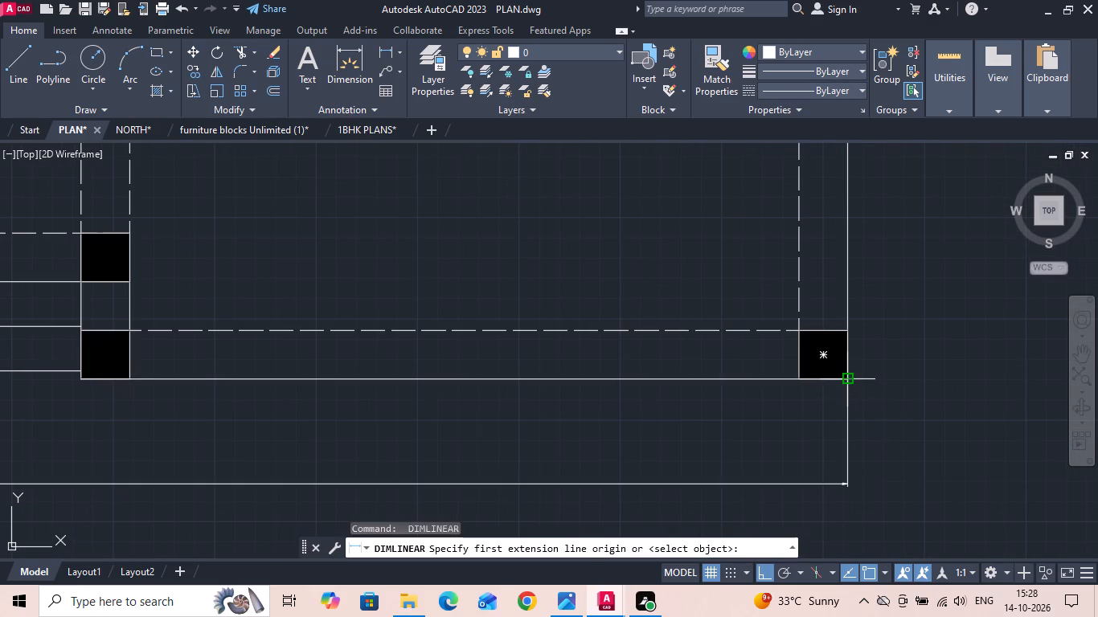
click(846, 377)
scroll(699, 447, down, 4)
middle_drag(711, 270, 650, 402)
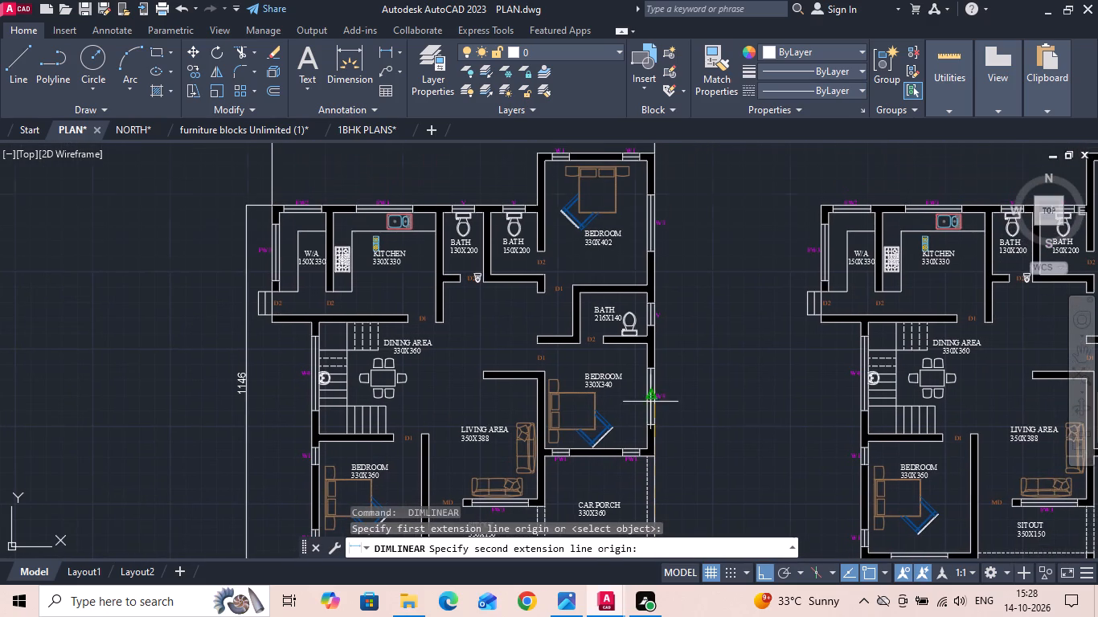
middle_drag(654, 308, 632, 369)
scroll(649, 199, up, 3)
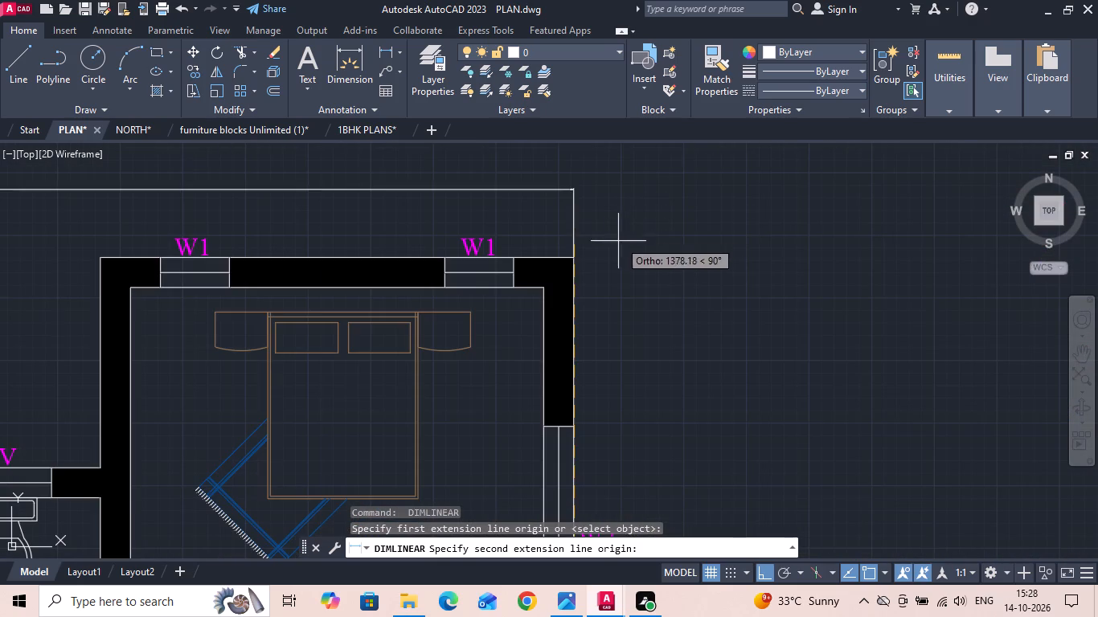
click(571, 259)
scroll(606, 249, down, 3)
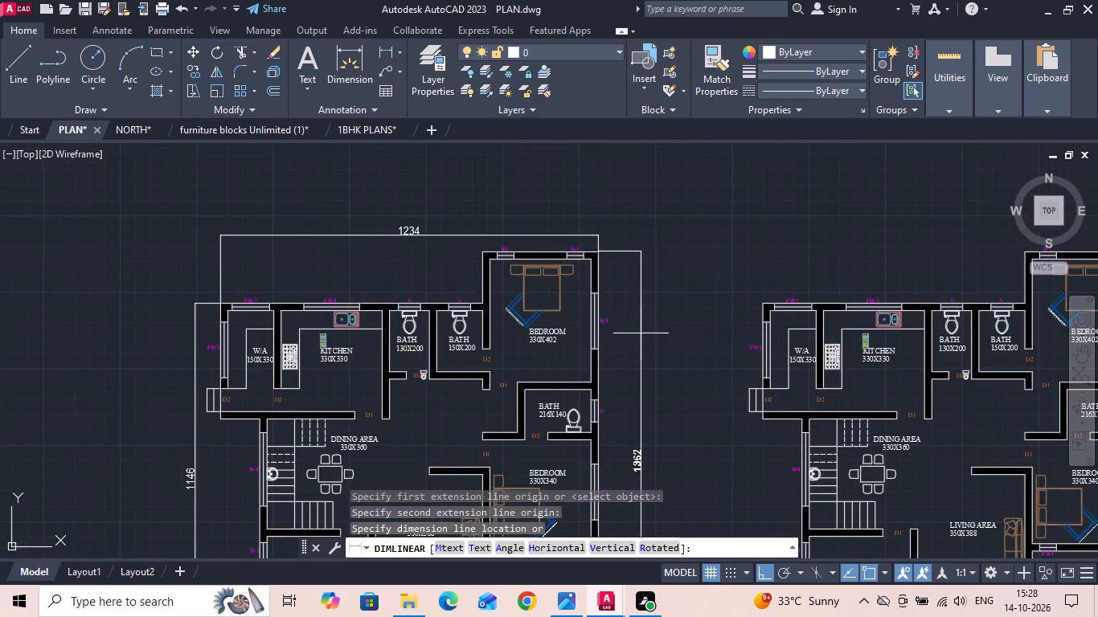
middle_drag(641, 333, 641, 195)
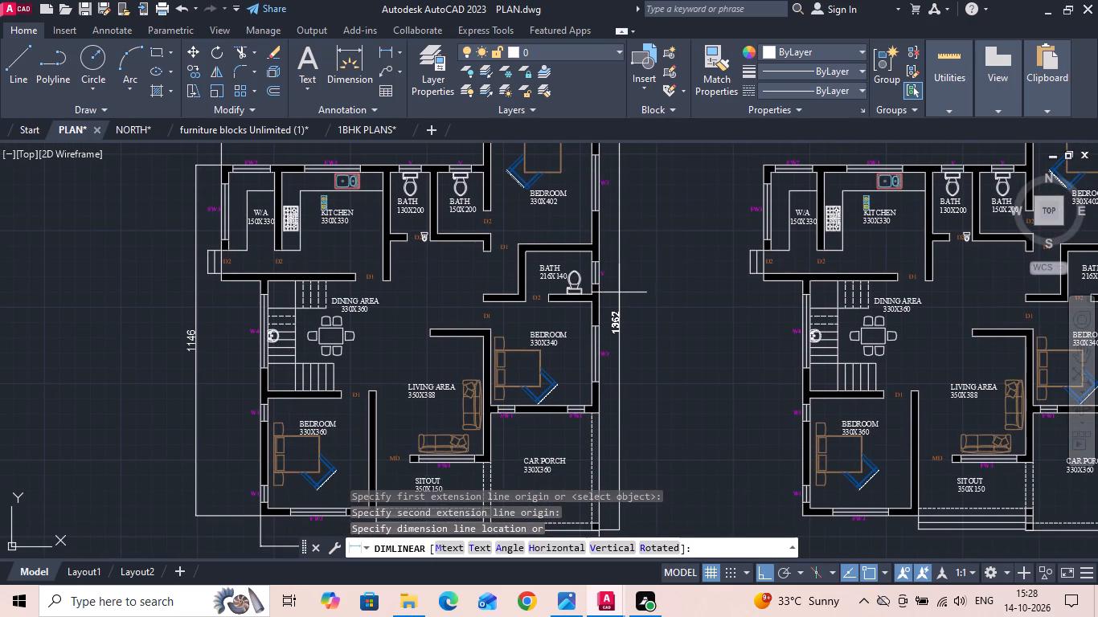
click(619, 292)
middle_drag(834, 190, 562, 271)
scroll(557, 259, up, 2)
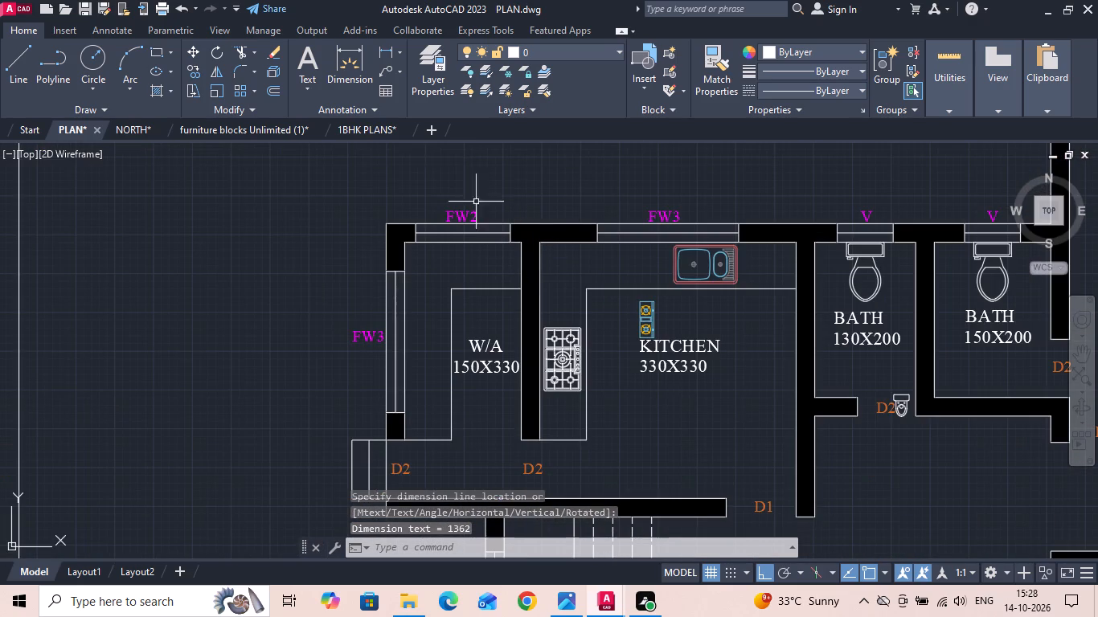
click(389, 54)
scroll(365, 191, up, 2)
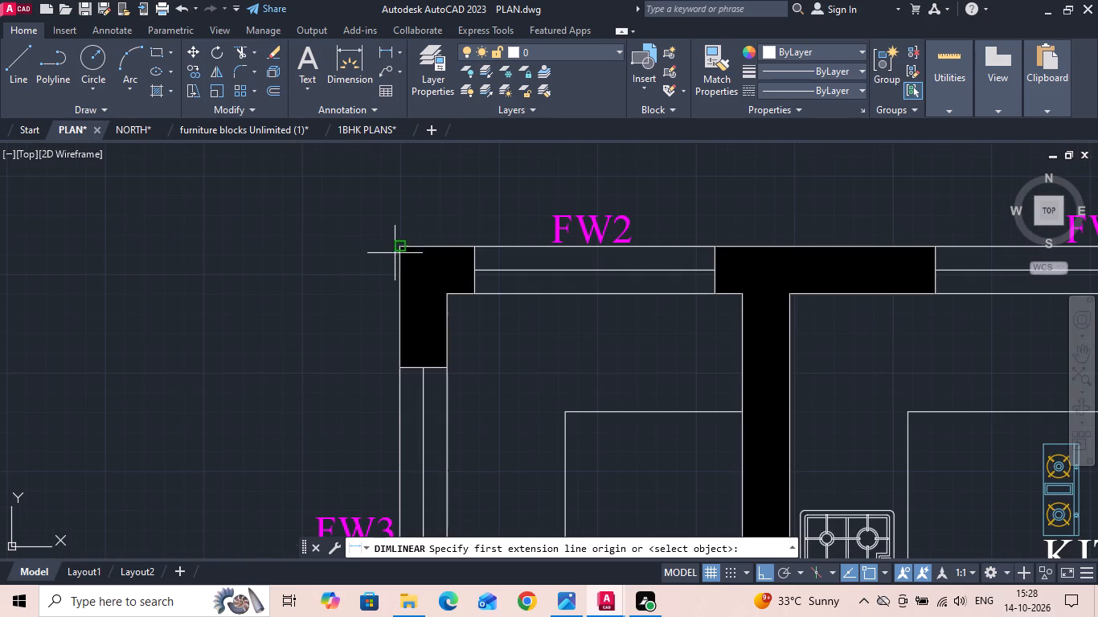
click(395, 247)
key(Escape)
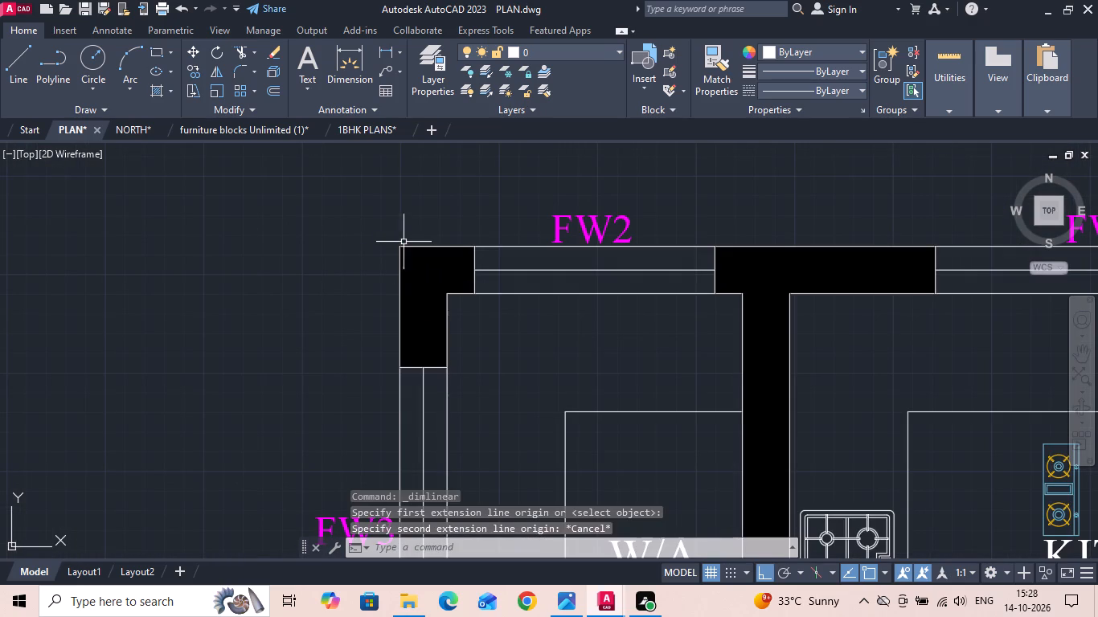
Open the PLAN JPG from the 14102026 reference images folder in Photos and copy the image.
scroll(460, 235, down, 3)
scroll(589, 276, down, 2)
middle_drag(441, 319, 576, 255)
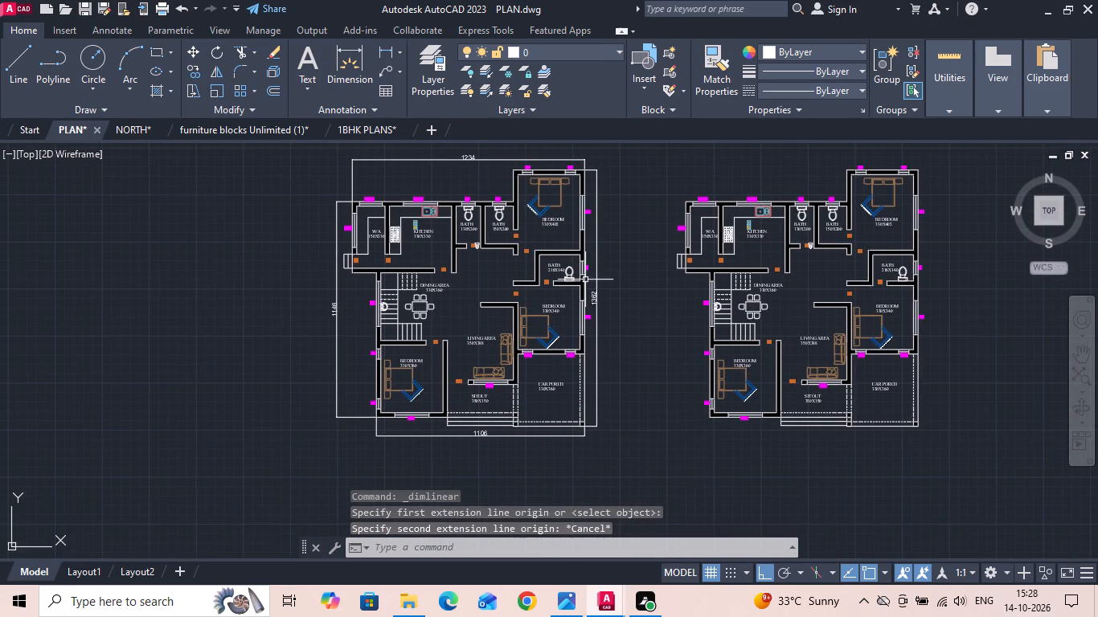
click(414, 609)
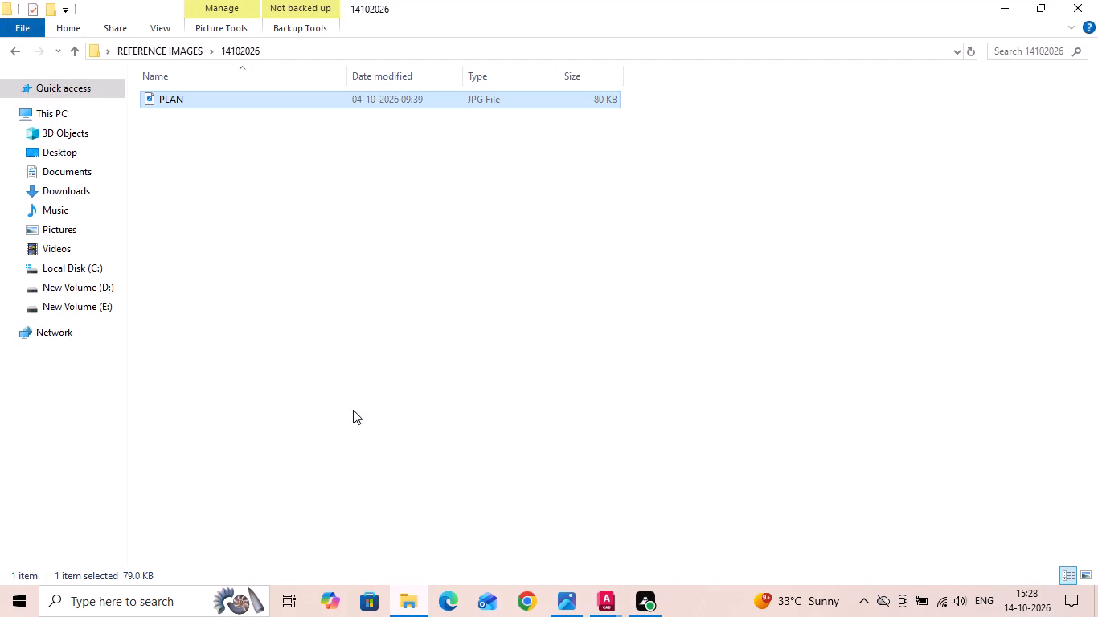
double_click(215, 104)
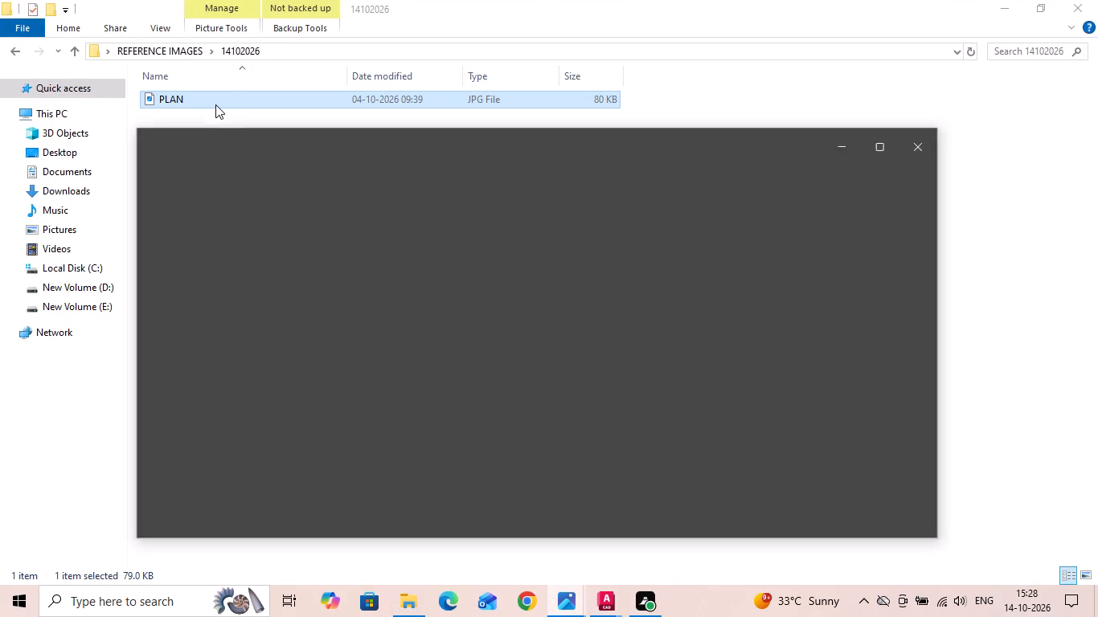
right_click(432, 220)
right_click(432, 219)
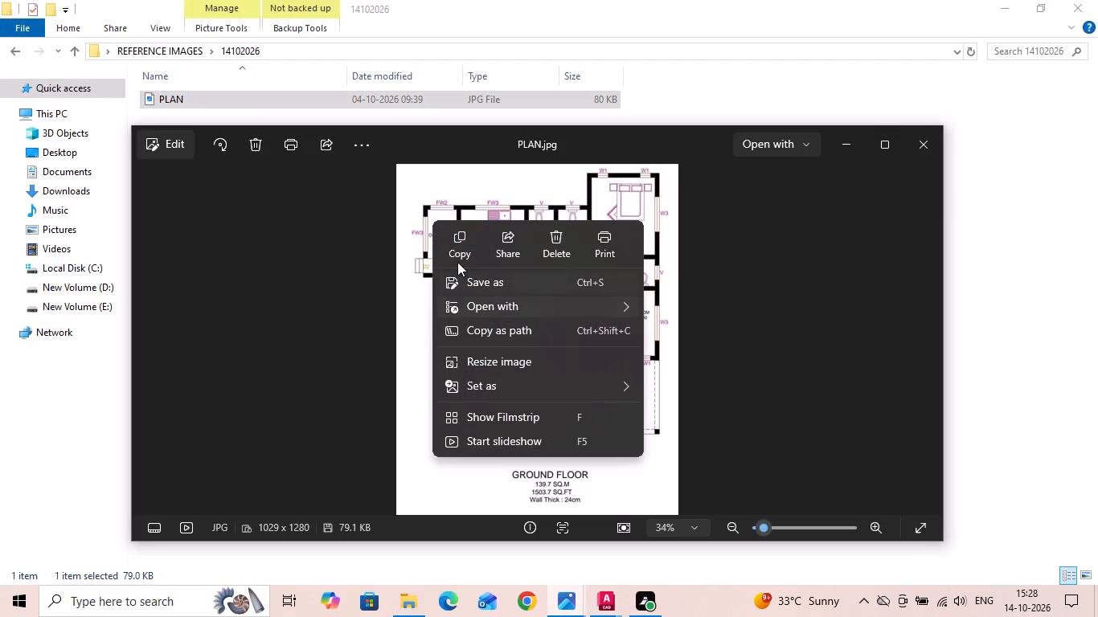
click(459, 247)
Switch to the PLAN.dwg drawing in AutoCAD and clear any active selection.
click(604, 599)
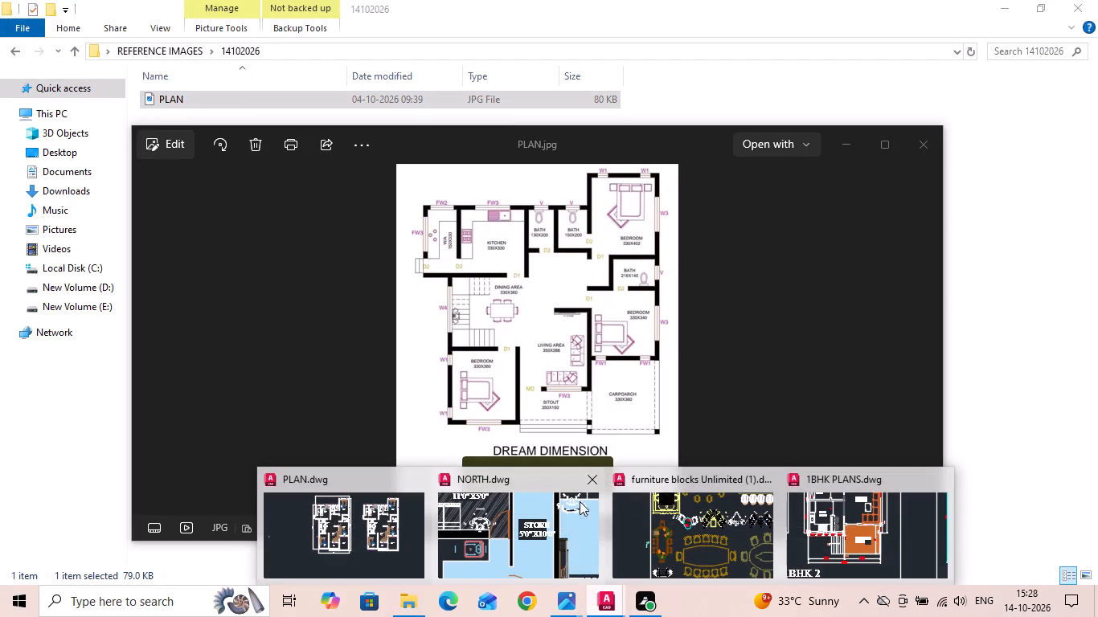
click(363, 539)
right_click(376, 292)
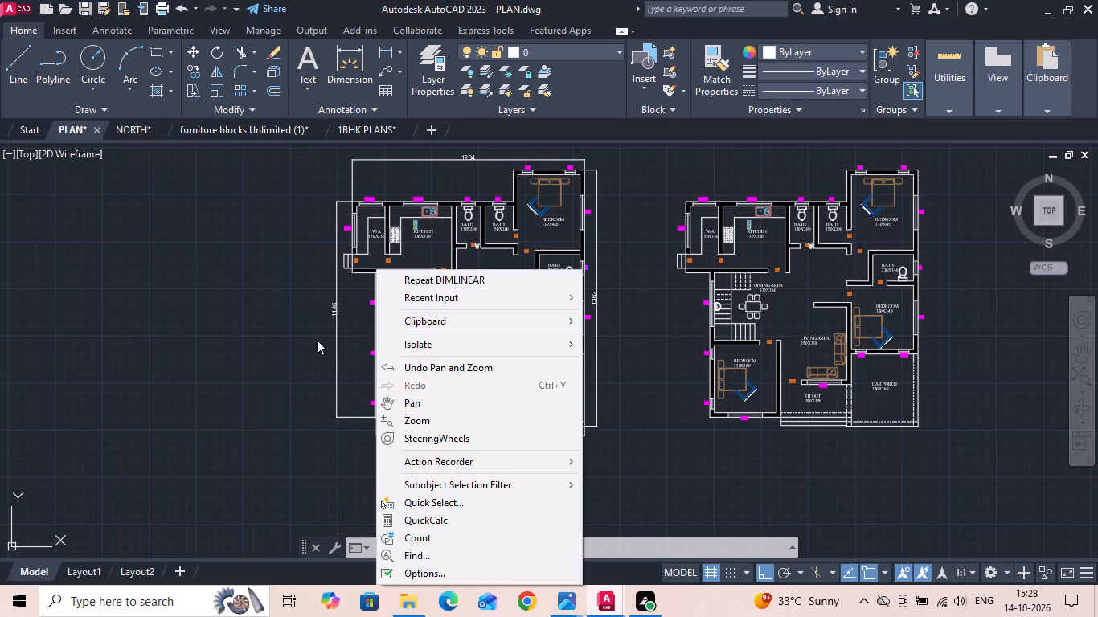
click(221, 317)
click(219, 316)
key(Escape)
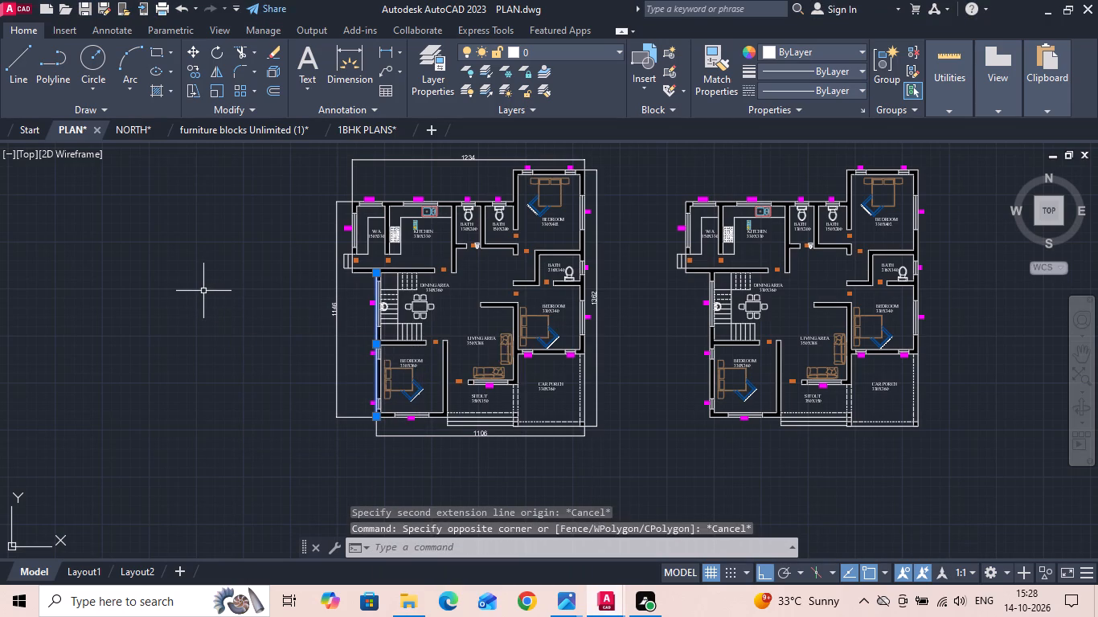
key(Escape)
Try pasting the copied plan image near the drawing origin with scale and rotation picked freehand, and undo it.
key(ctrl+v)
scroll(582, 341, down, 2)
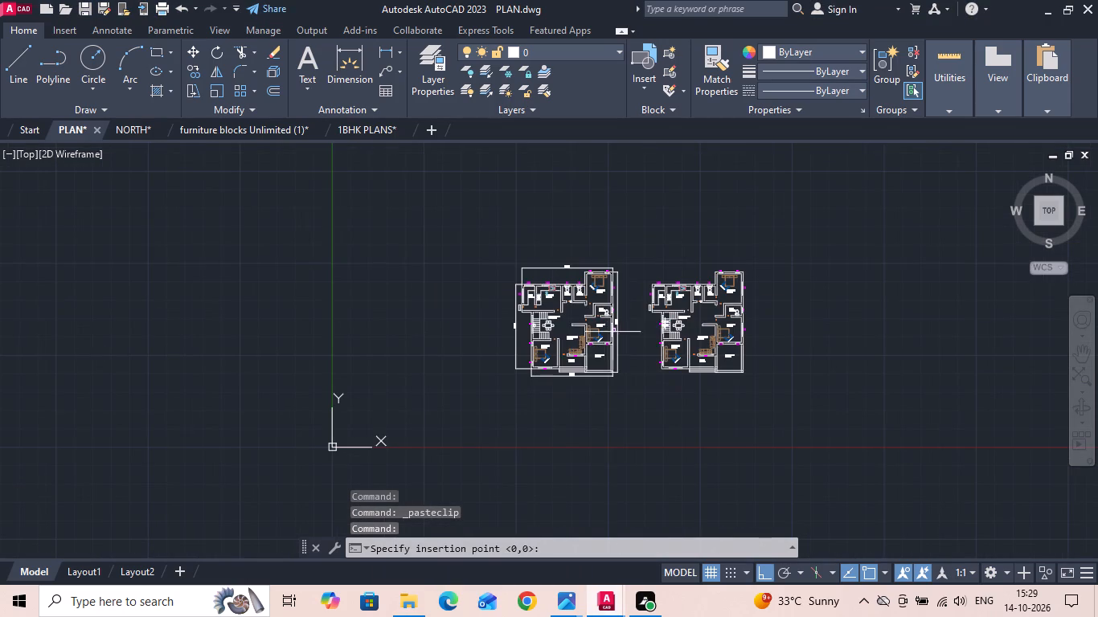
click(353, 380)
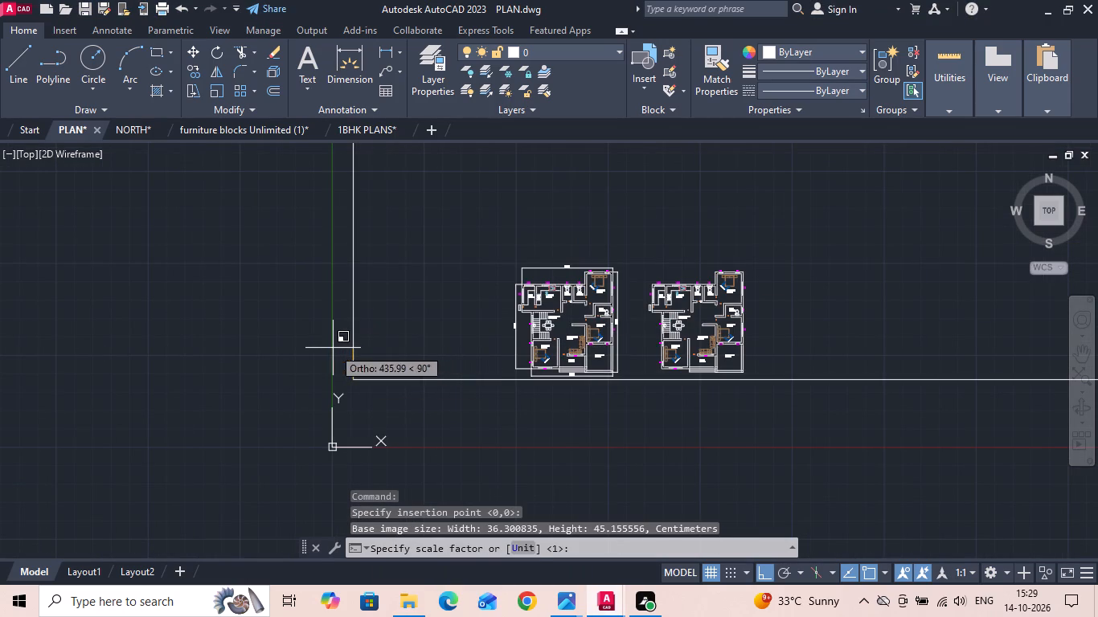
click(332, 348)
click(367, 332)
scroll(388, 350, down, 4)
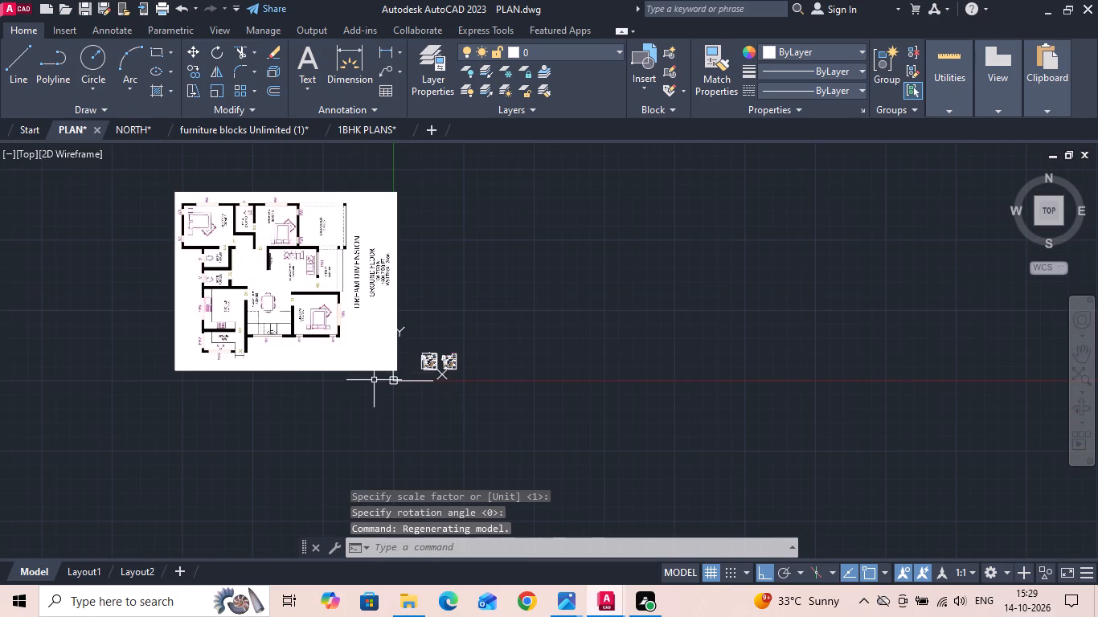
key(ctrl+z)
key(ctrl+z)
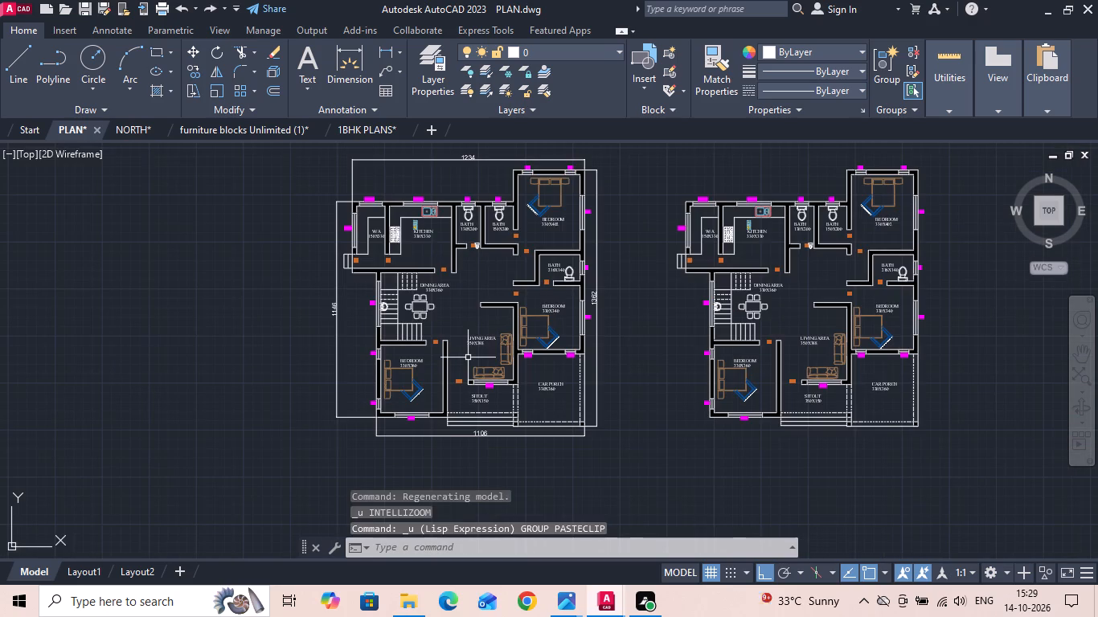
Paste the plan image to the right of the two floor plans, picking the scale freehand and setting the rotation to 0.
key(ctrl+v)
scroll(469, 354, down, 3)
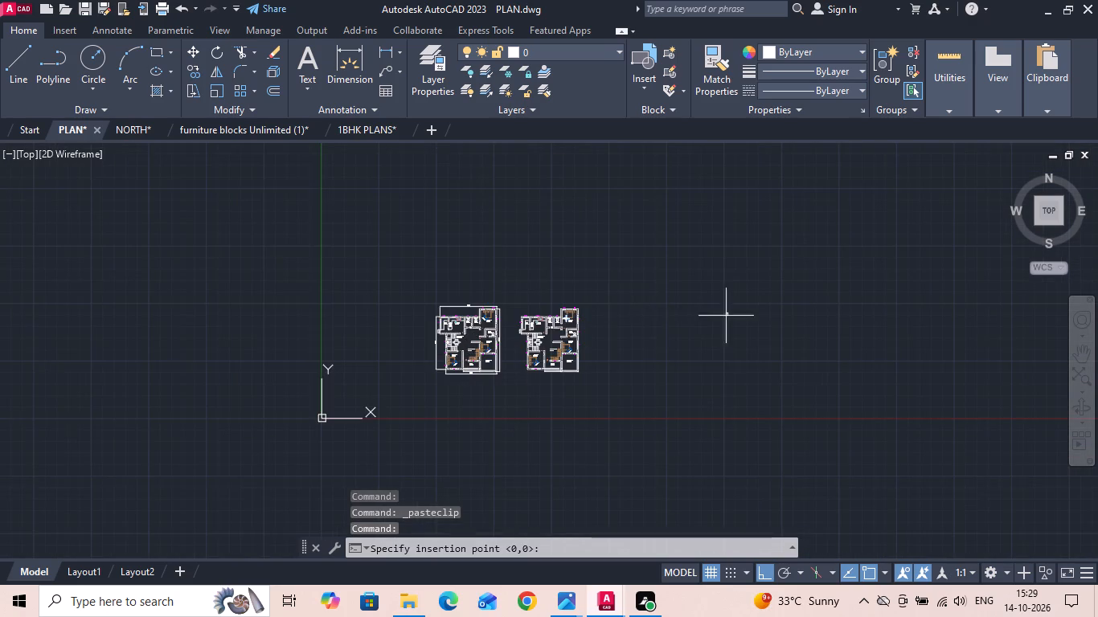
middle_drag(723, 318, 420, 333)
drag(424, 363, 425, 346)
click(416, 341)
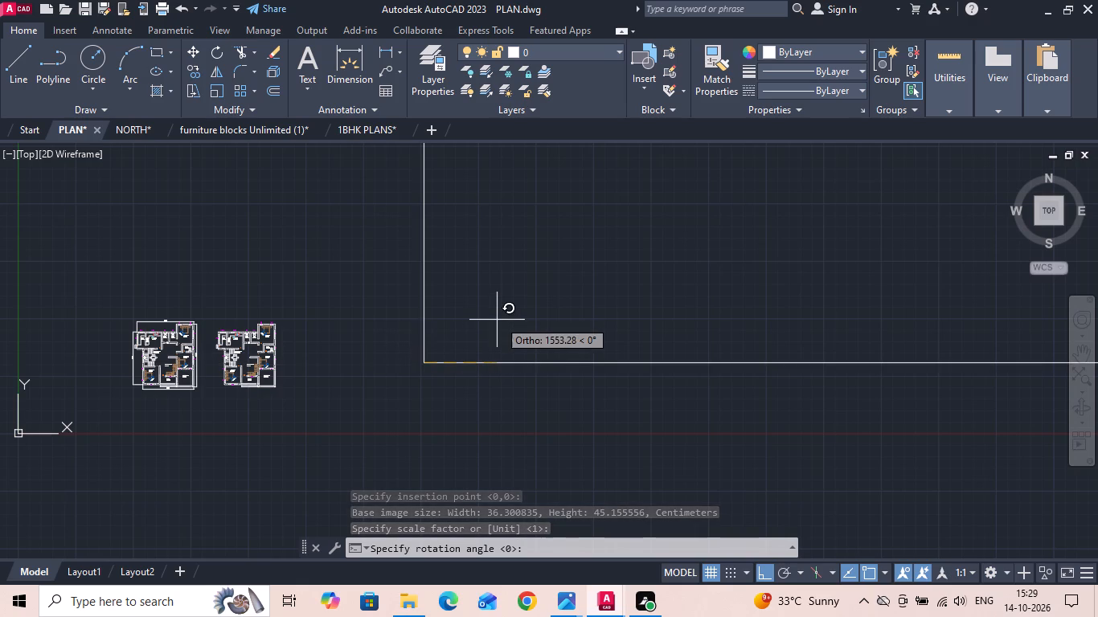
key(0)
key(Return)
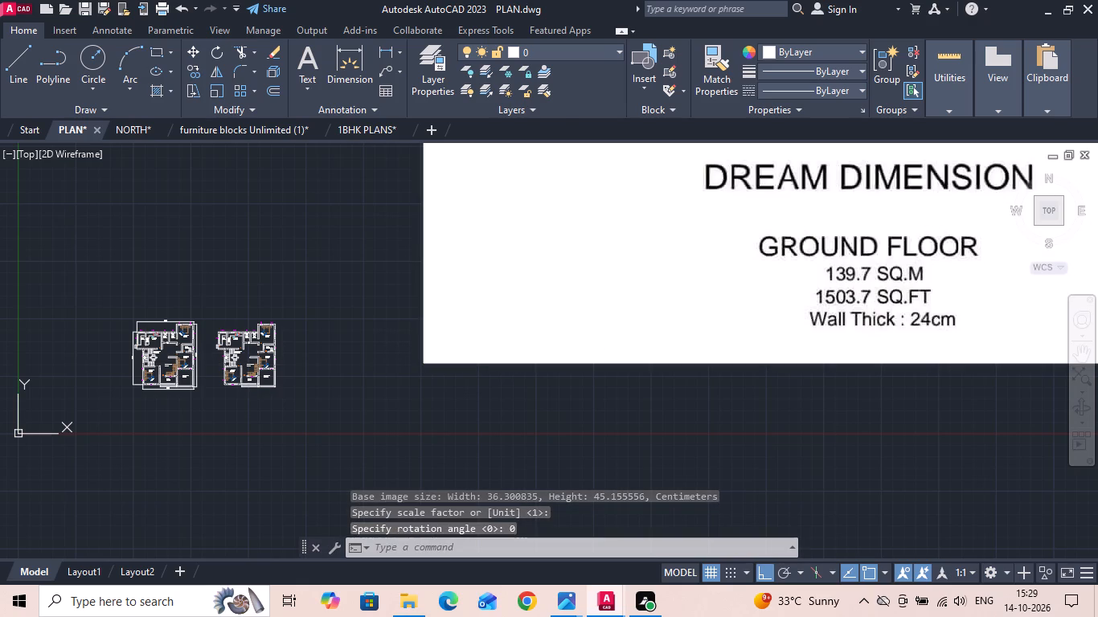
key(Escape)
Scale the pasted image down freehand from its lower-left corner, to somewhat larger than one floor plan.
drag(526, 399, 505, 333)
click(475, 302)
scroll(475, 302, down, 2)
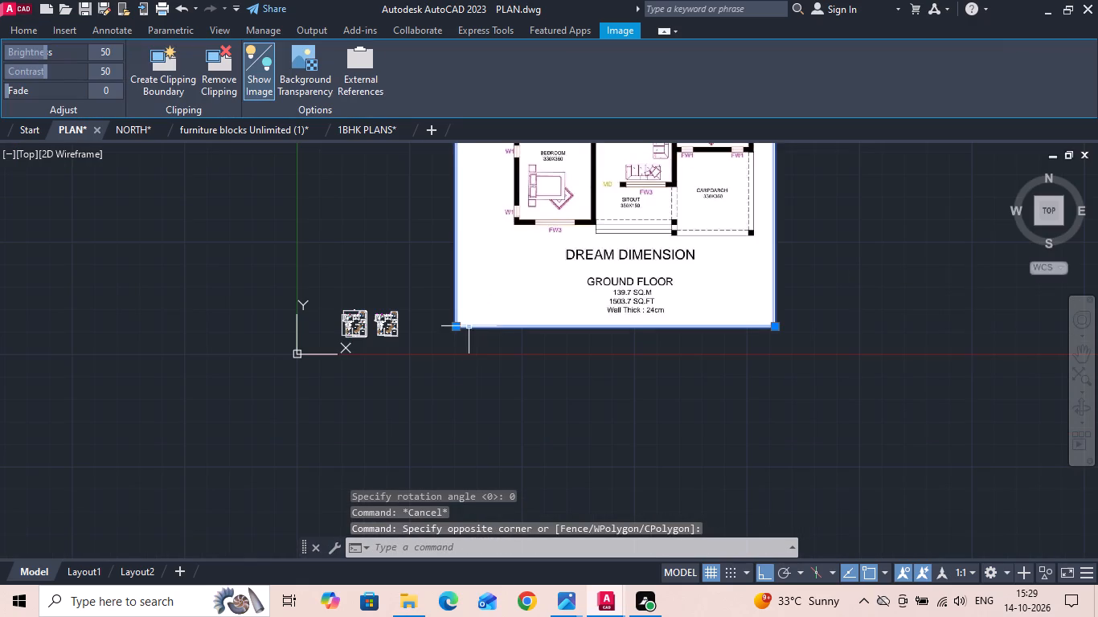
key(s)
text(C)
key(space)
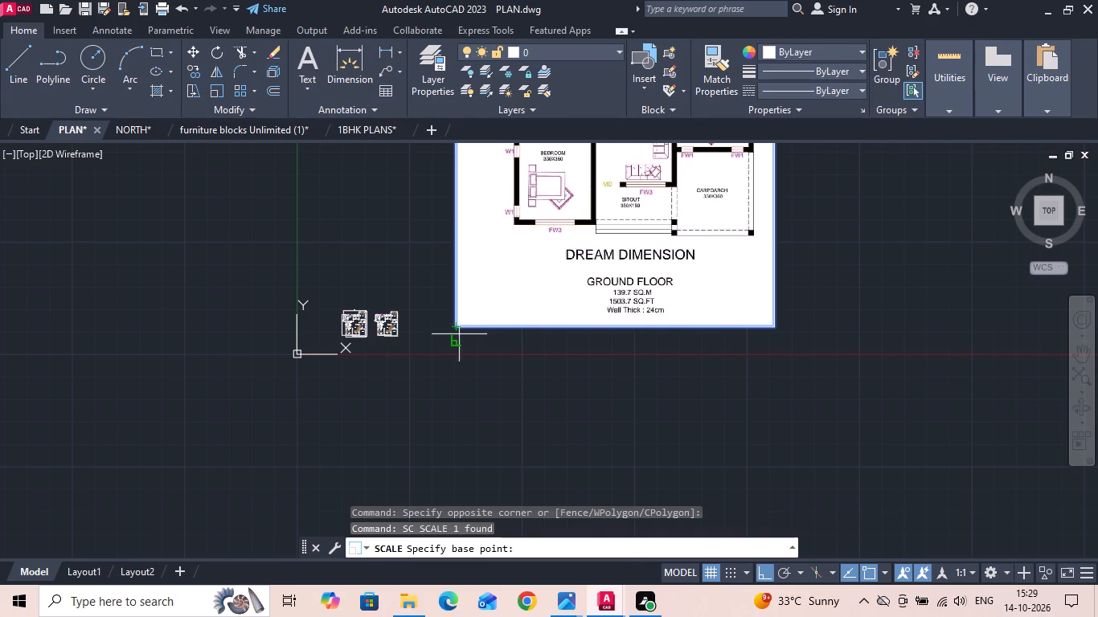
click(454, 326)
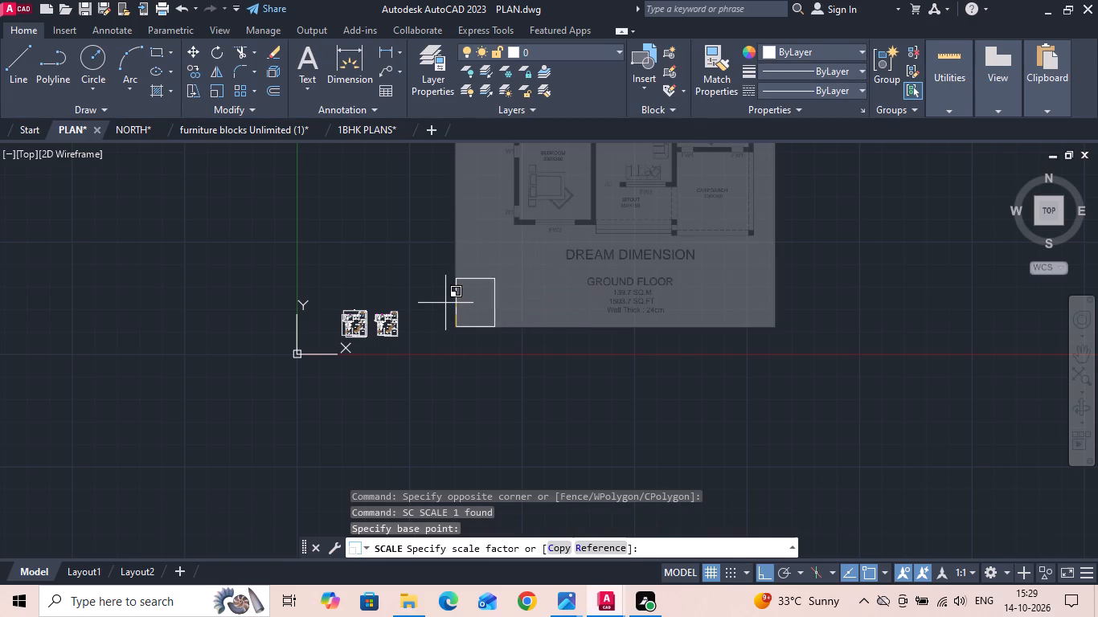
click(432, 317)
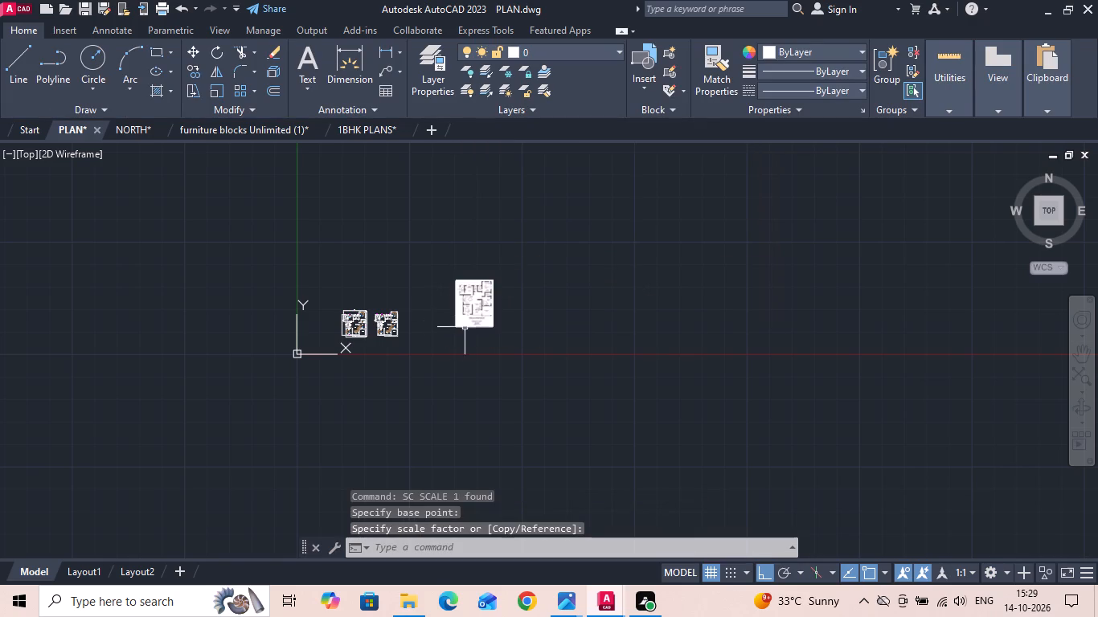
Scale the image down a little further, using its upper-right corner as the base point.
scroll(473, 321, up, 2)
key(Escape)
drag(555, 344, 528, 321)
click(482, 278)
right_click(482, 278)
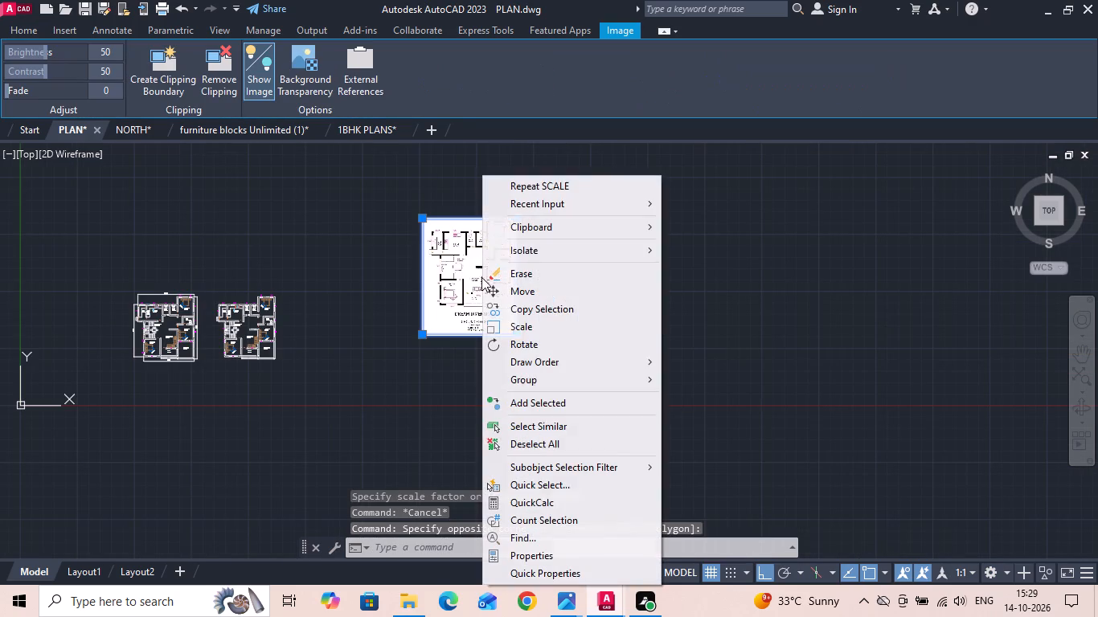
click(507, 320)
click(511, 219)
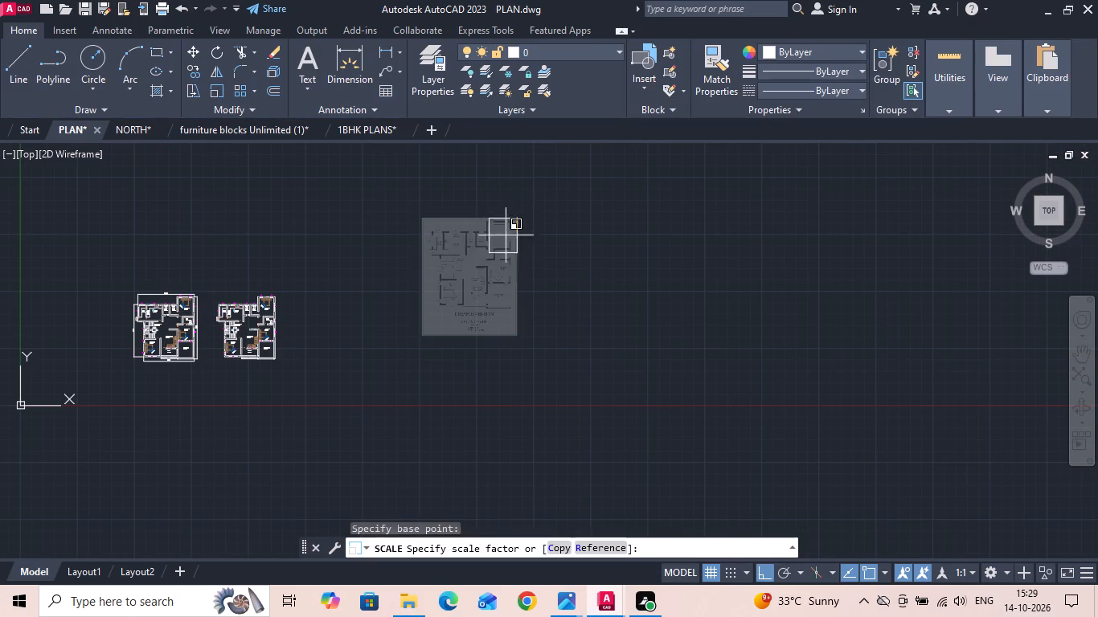
click(479, 263)
Move the image, with Ortho off, to the left of the dimensioned floor plan.
drag(550, 270, 508, 270)
click(469, 265)
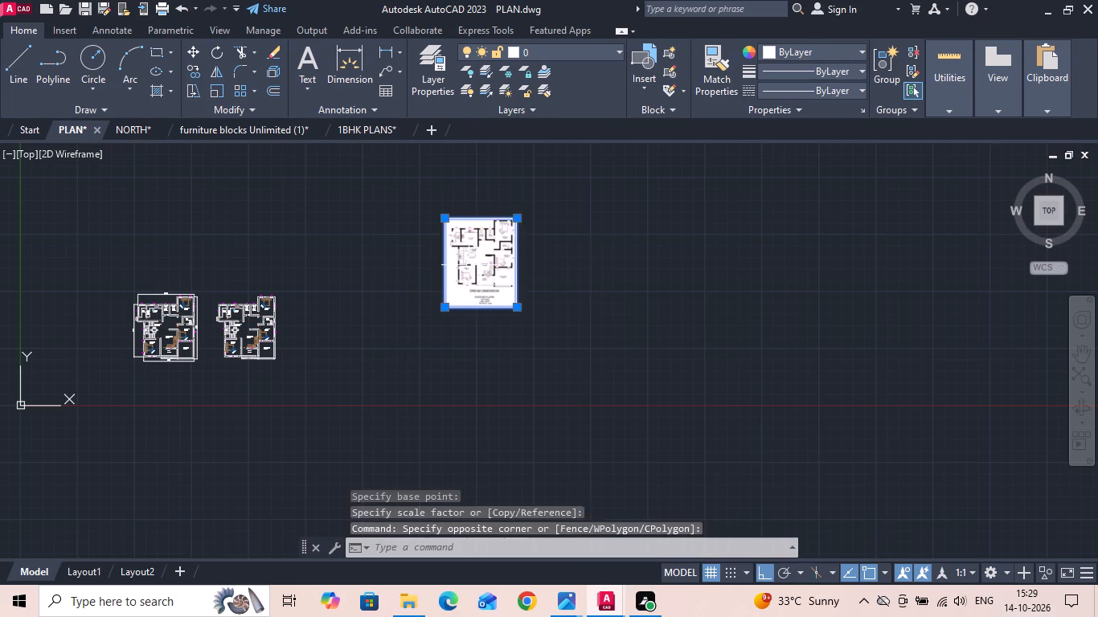
right_click(469, 265)
click(515, 296)
drag(435, 258, 422, 272)
middle_drag(85, 370, 238, 370)
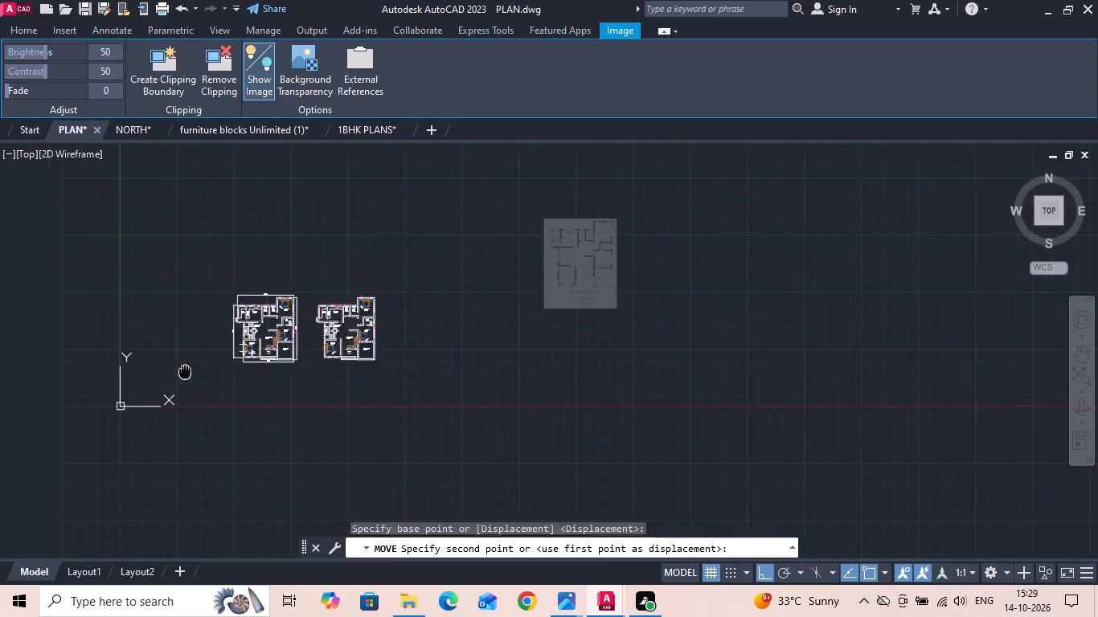
middle_drag(238, 370, 307, 373)
click(762, 573)
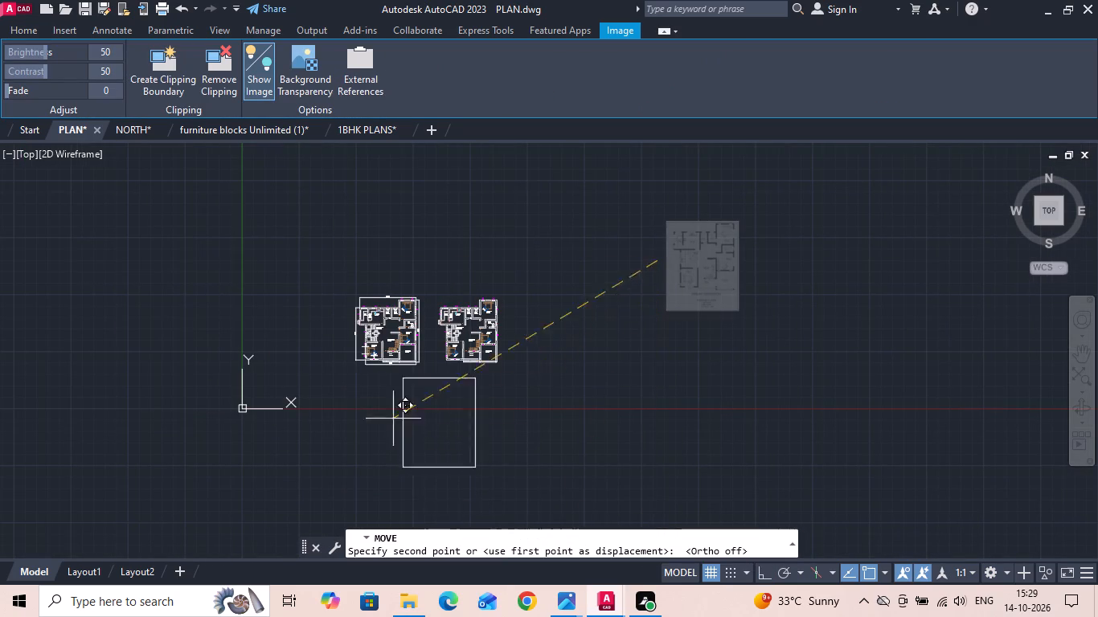
scroll(284, 361, up, 2)
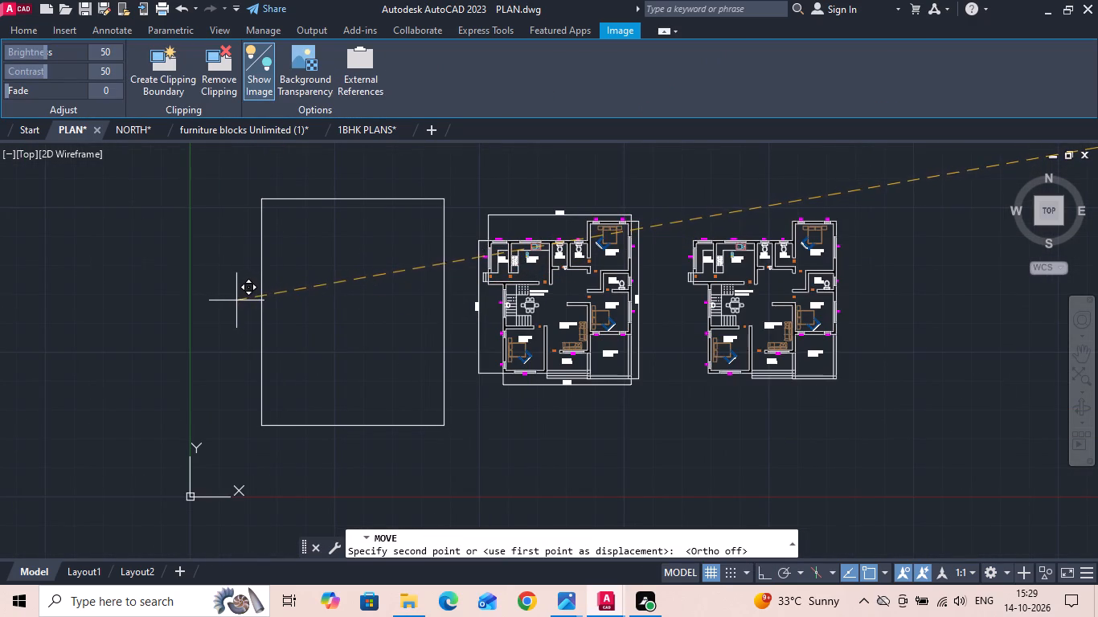
click(248, 301)
key(Escape)
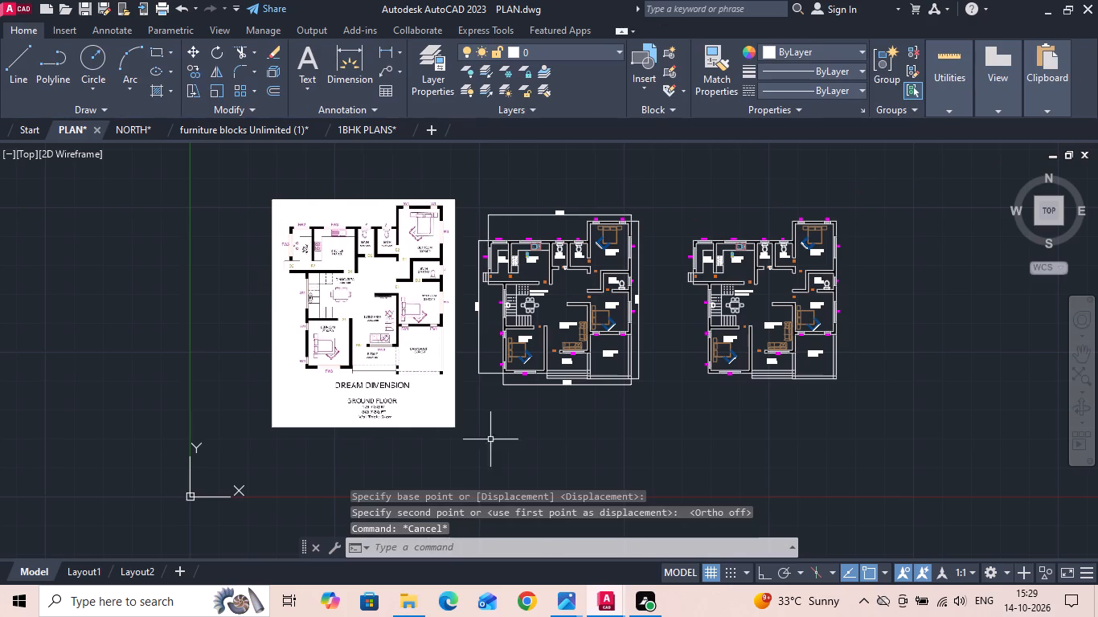
Copy the SITOUT 350X150 label of the dimensioned plan to just below its bottom dimension.
scroll(417, 371, up, 1)
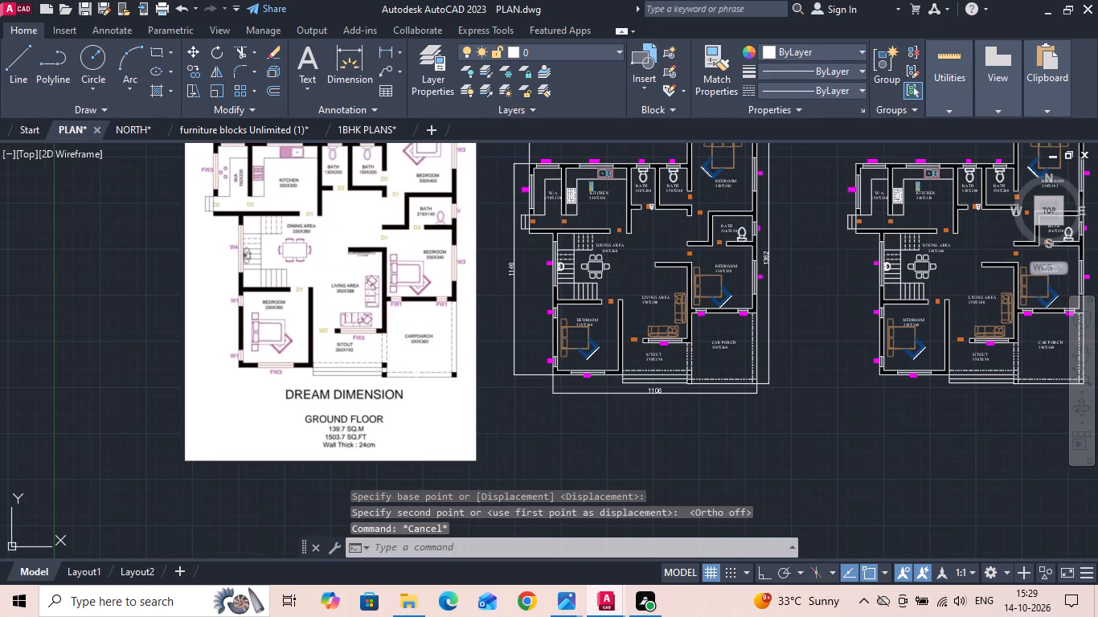
click(653, 358)
right_click(654, 358)
click(735, 308)
click(792, 456)
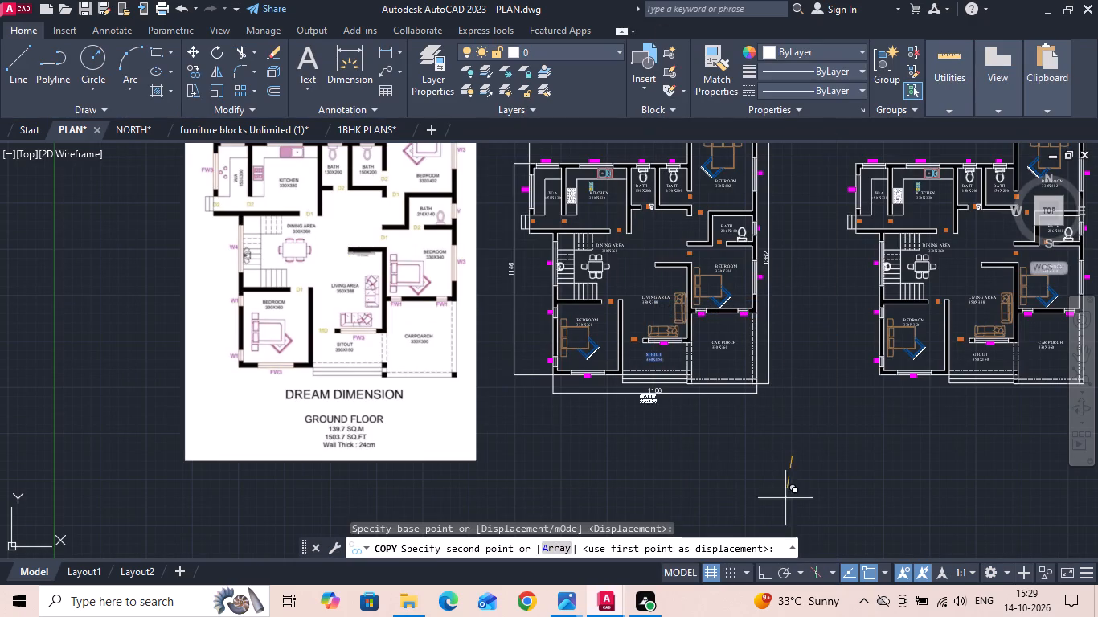
click(785, 512)
key(Escape)
Enlarge all text of the copied SITOUT label, trying height 25 and settling on 30.
scroll(670, 431, up, 2)
double_click(605, 383)
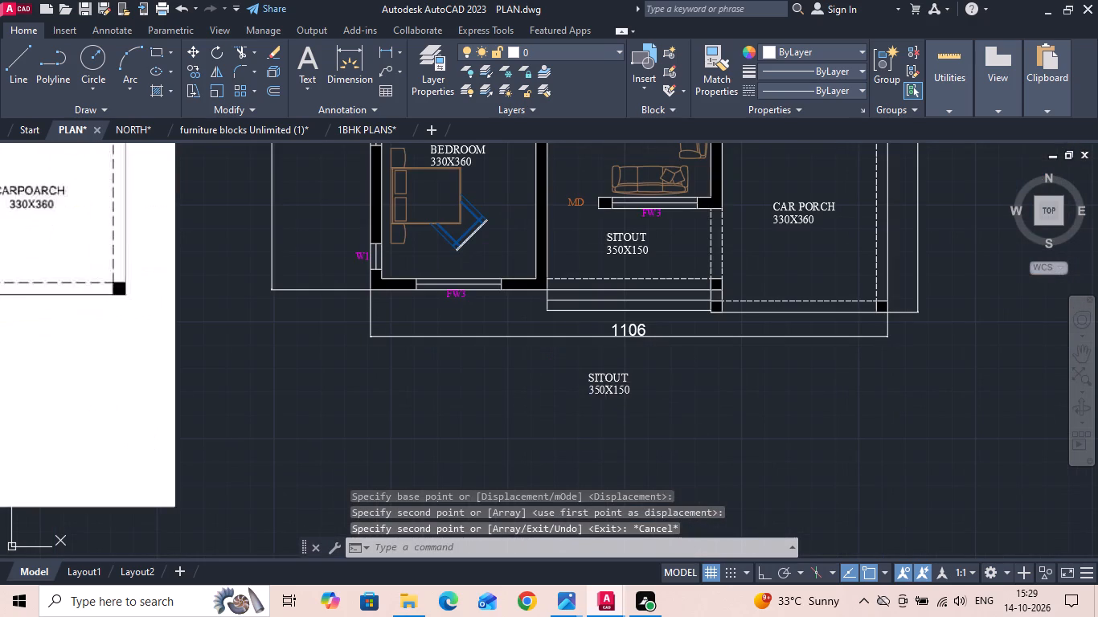
scroll(682, 408, down, 2)
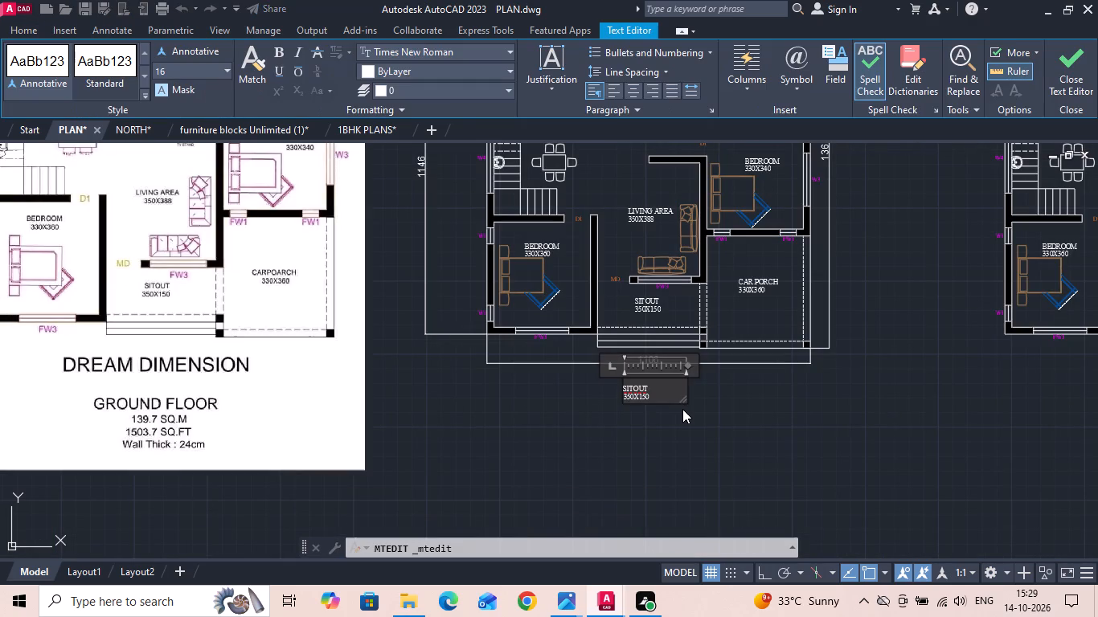
key(ctrl+a)
click(200, 71)
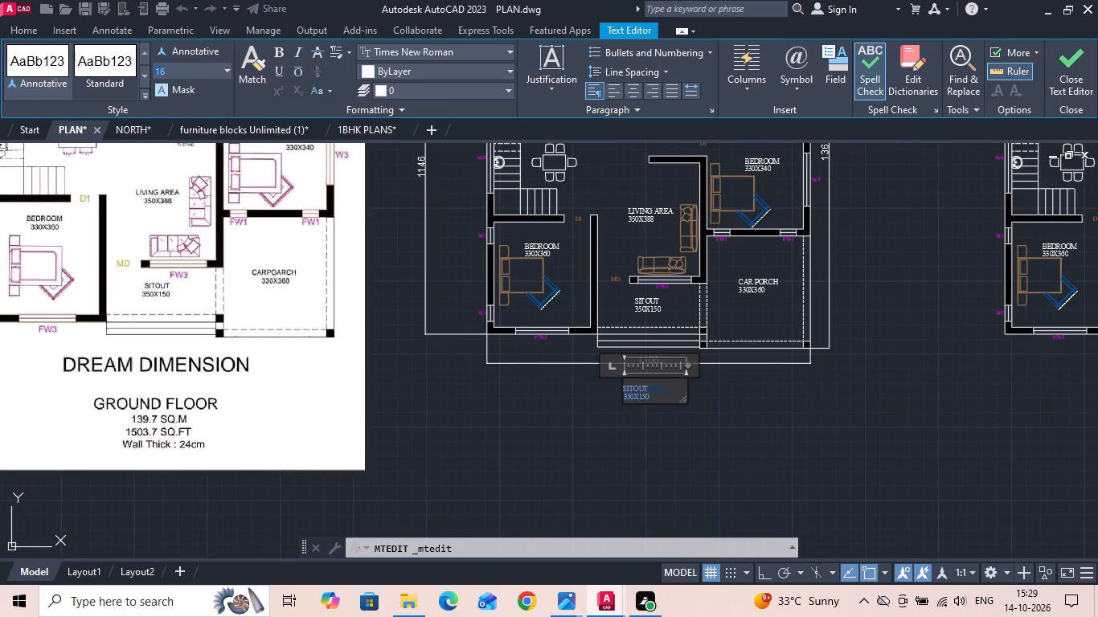
key(BackSpace)
text(25)
key(Return)
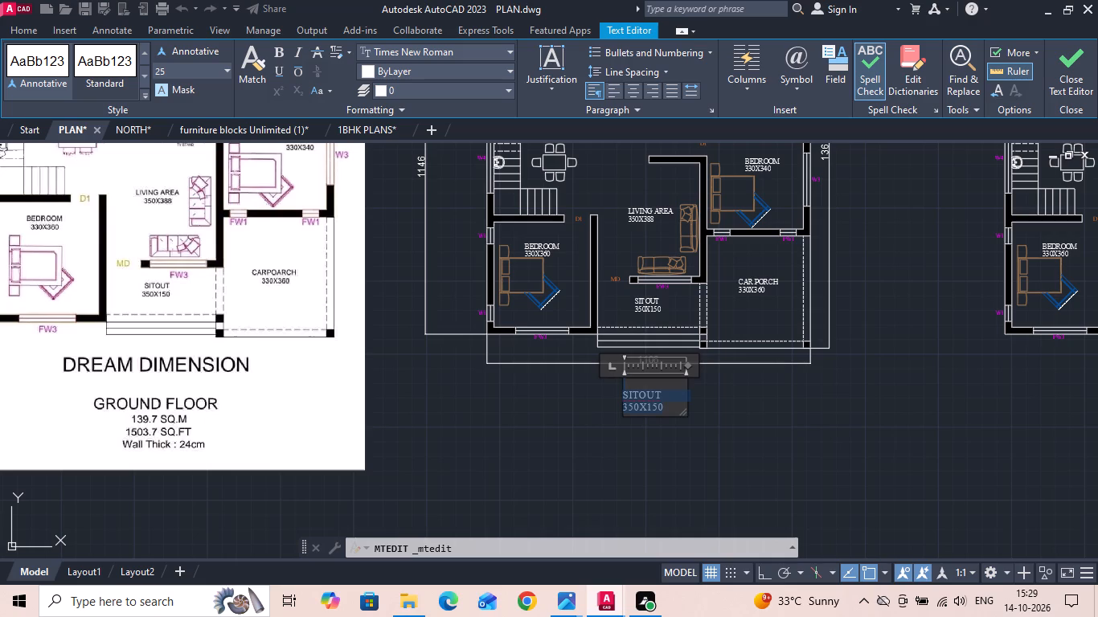
click(200, 71)
key(BackSpace)
text(30)
key(Return)
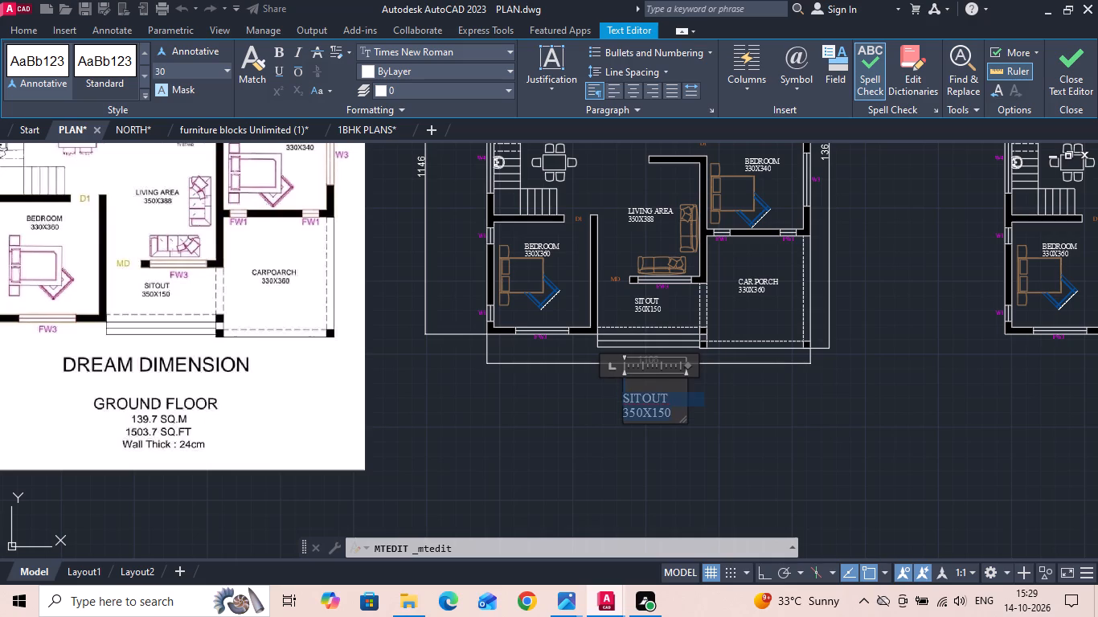
Replace the copied label's text with GROUND FLOOR and widen its text frame so it fits on one line.
click(675, 416)
key(BackSpace)
key(BackSpace)
key(BackSpace)
key(BackSpace)
key(BackSpace)
key(BackSpace)
key(BackSpace)
key(BackSpace)
key(BackSpace)
key(BackSpace)
key(BackSpace)
key(BackSpace)
key(BackSpace)
key(BackSpace)
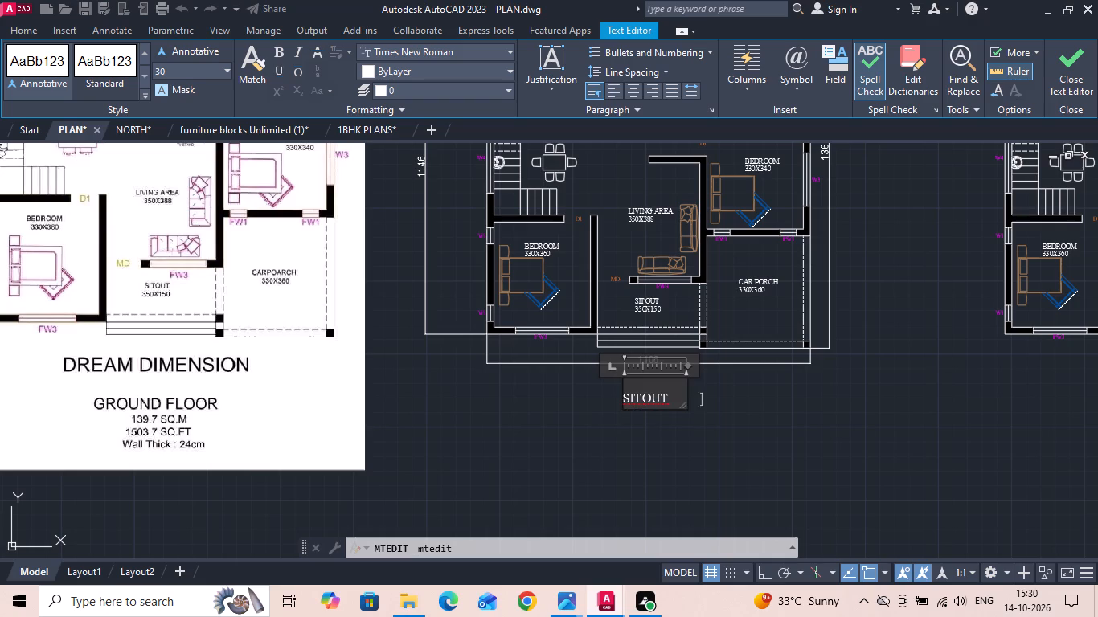
key(BackSpace)
key(BackSpace)
key(BackSpace)
key(BackSpace)
key(BackSpace)
key(BackSpace)
key(BackSpace)
key(BackSpace)
key(BackSpace)
key(BackSpace)
key(BackSpace)
key(BackSpace)
key(BackSpace)
key(BackSpace)
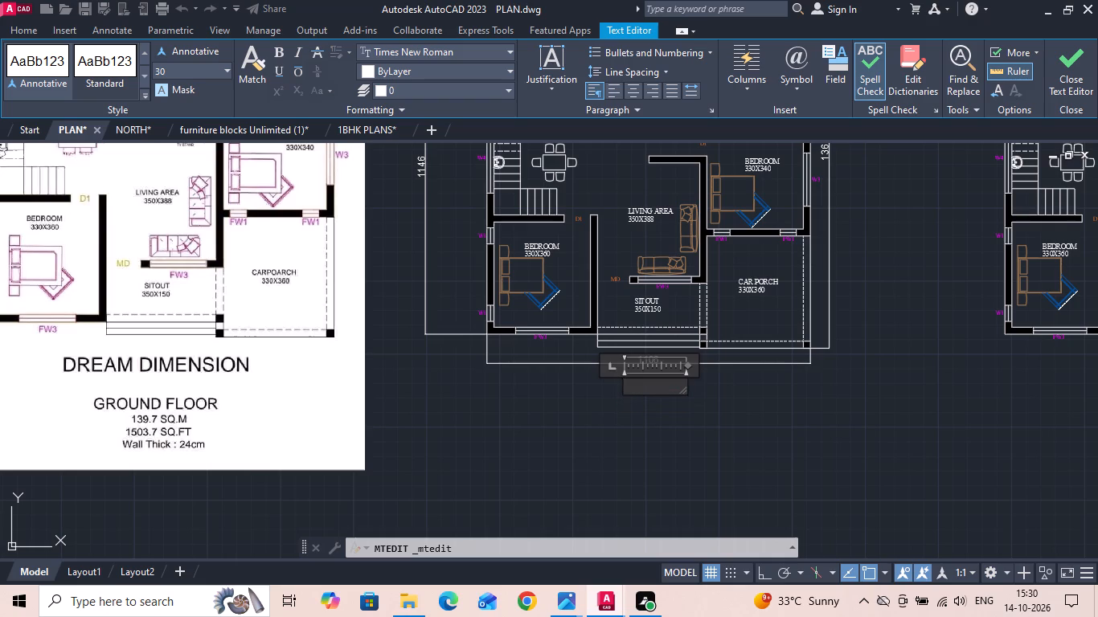
text(GROUND FLOO)
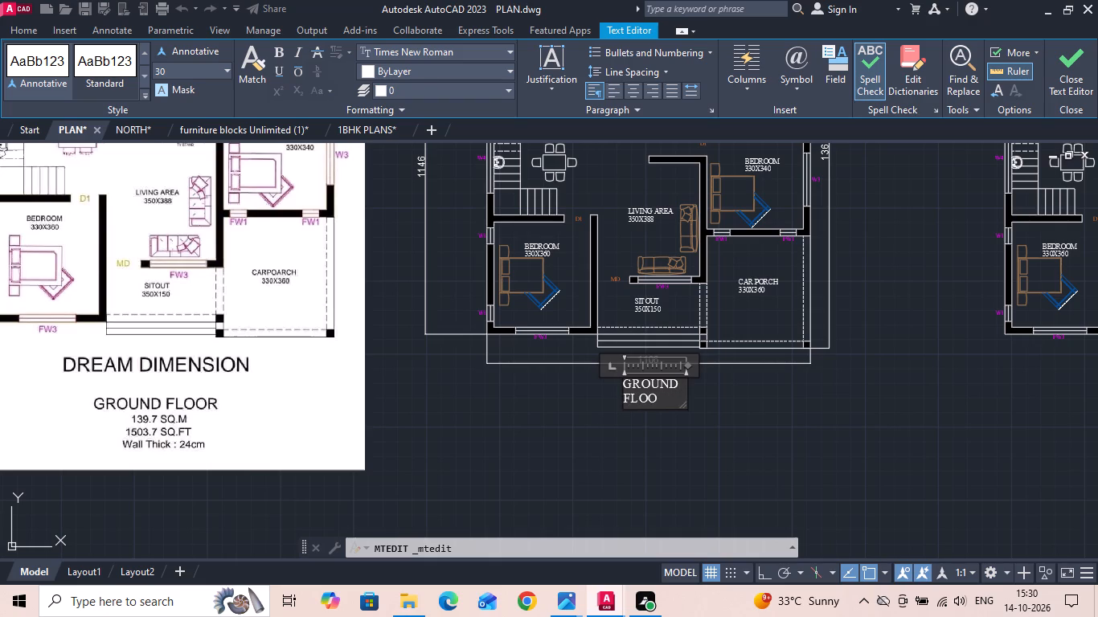
key(r)
drag(686, 389, 765, 374)
Add the area line 139.7SQ.M beneath GROUND FLOOR in the title text.
key(Return)
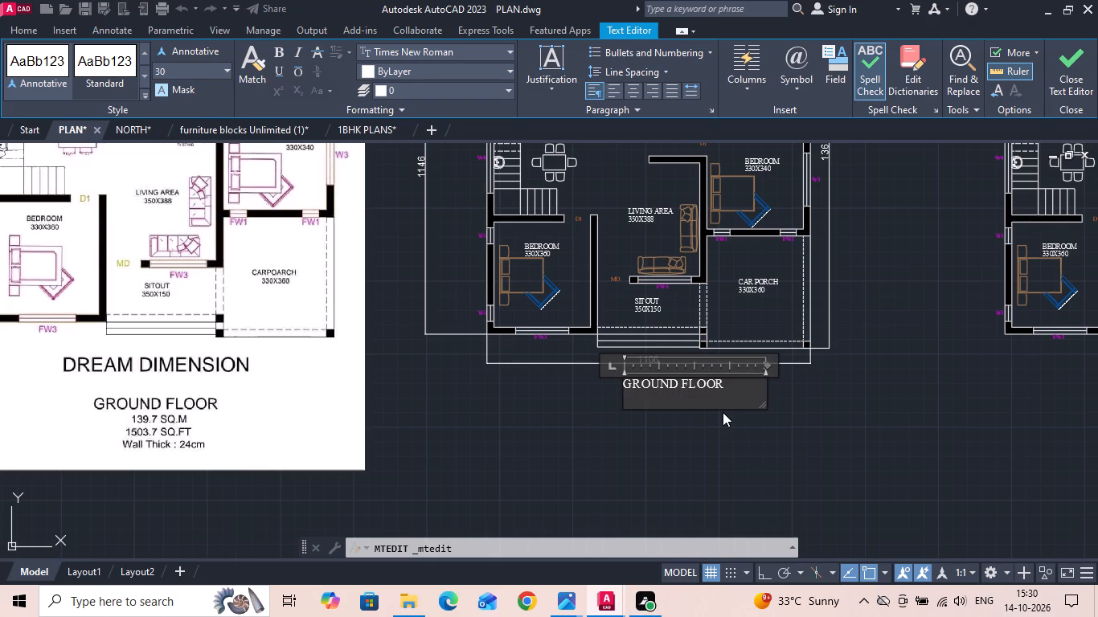
text(13)
key(9)
key(period)
key(7)
text(SQ)
text(.M)
Add the area line 1503.7SQ.FT beneath 139.7SQ.M in the title text.
key(Return)
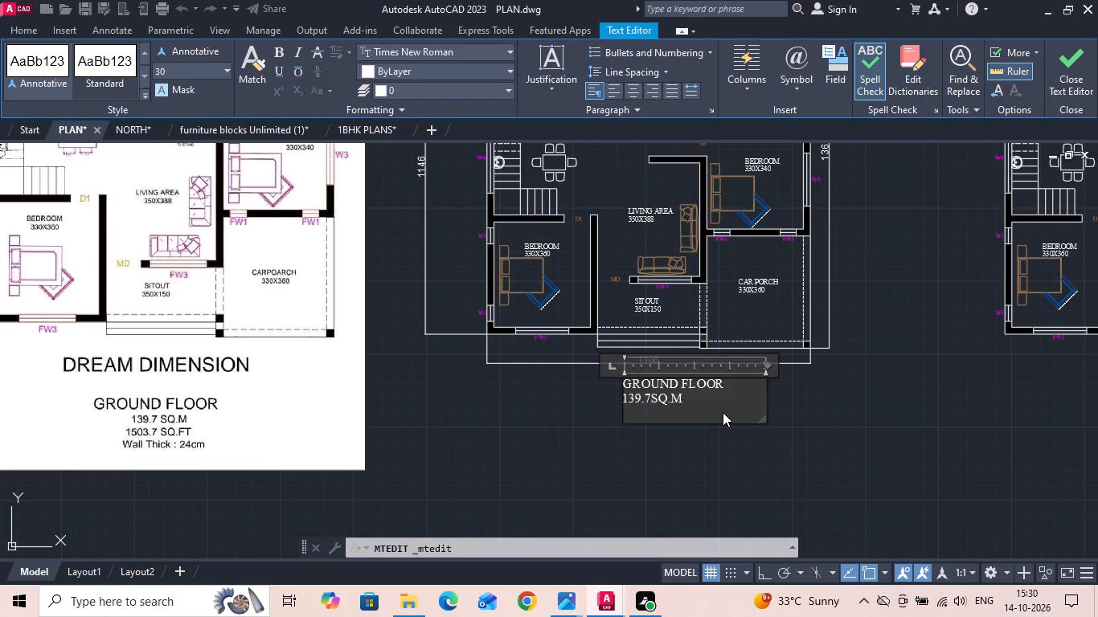
text(150)
key(3)
key(period)
key(7)
key(s)
key(q)
key(period)
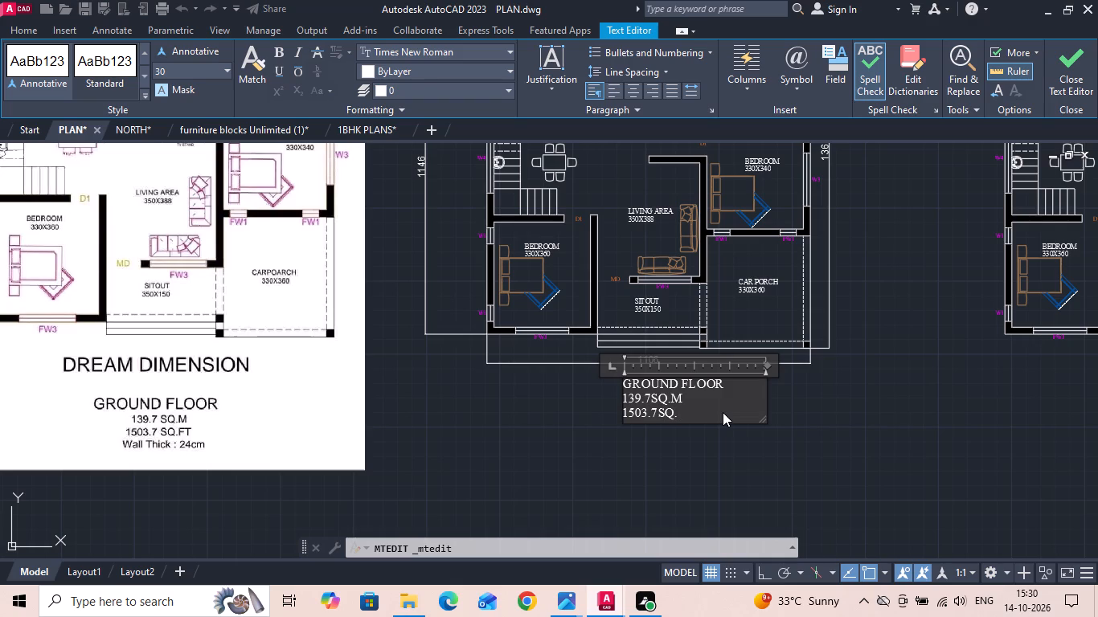
text(FT)
Add the last line WALL THICK : 24CM to the title text, correcting the mistyped digit in the thickness.
key(Return)
text(WALL)
key(space)
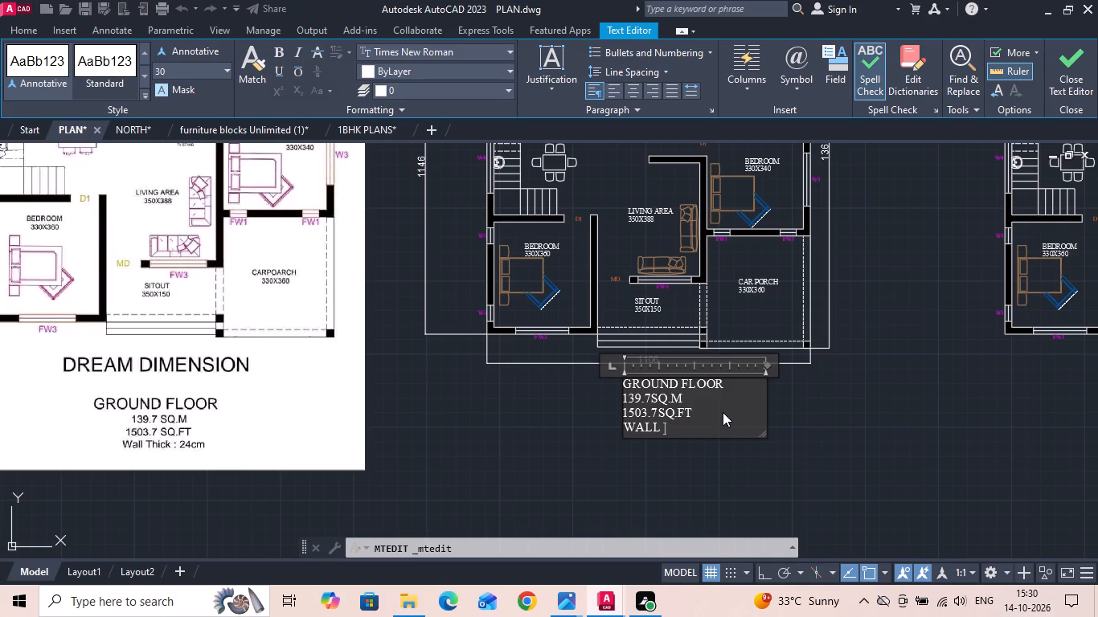
key(t)
text(HICK)
key(space)
key(shift+colon)
key(space)
text(2DCM)
scroll(709, 433, up, 2)
click(762, 422)
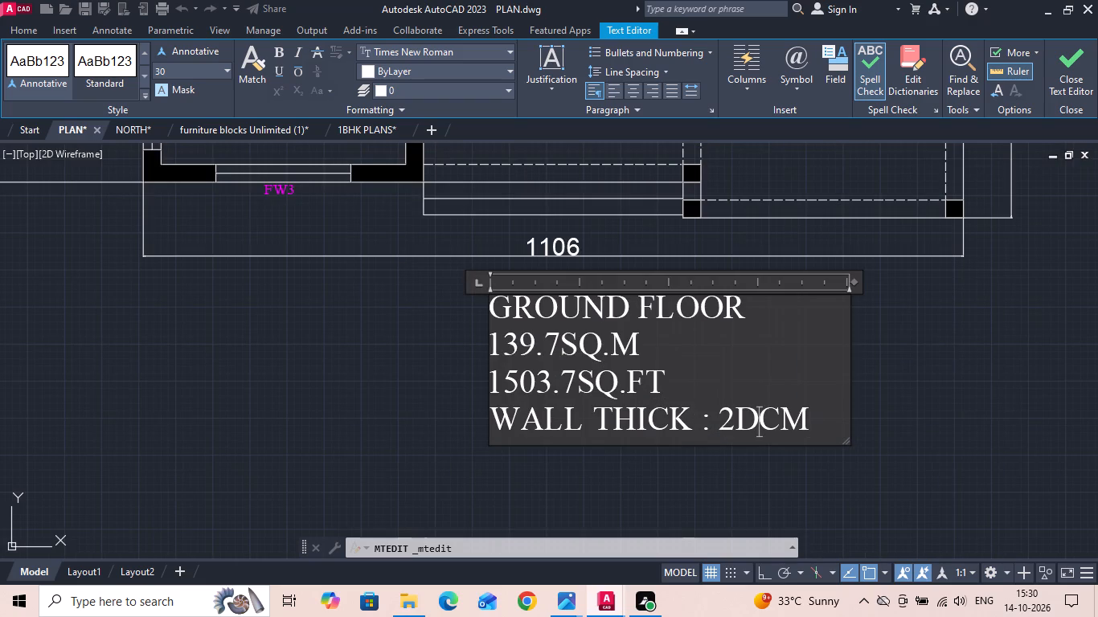
key(BackSpace)
key(4)
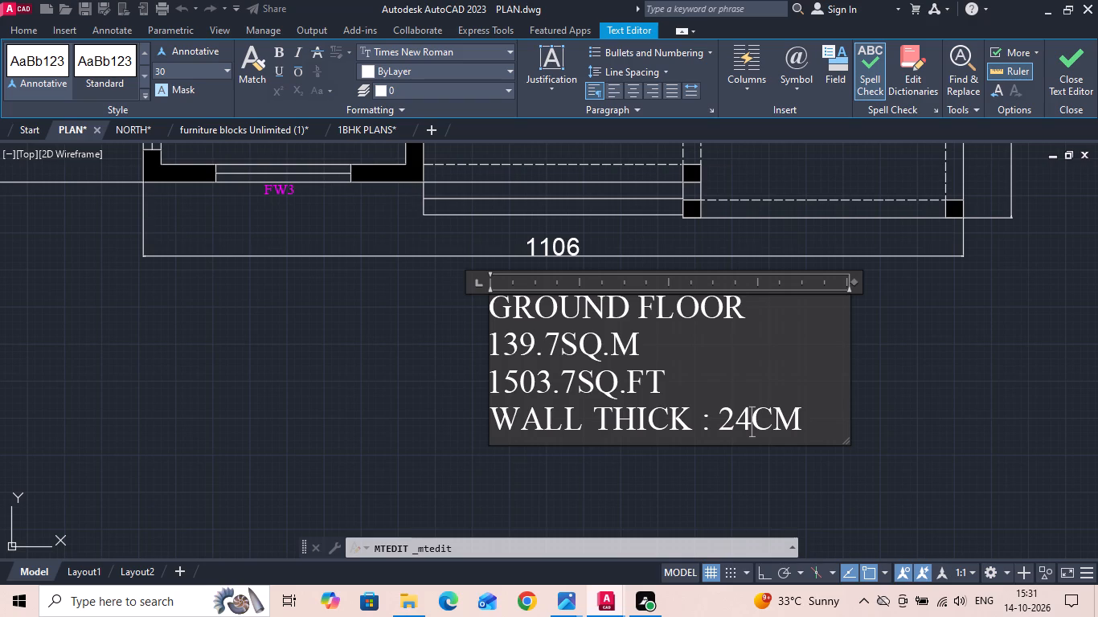
Reduce the text height of the three detail lines below GROUND FLOOR, trying 15 and settling on 20.
scroll(640, 384, down, 3)
scroll(666, 405, up, 2)
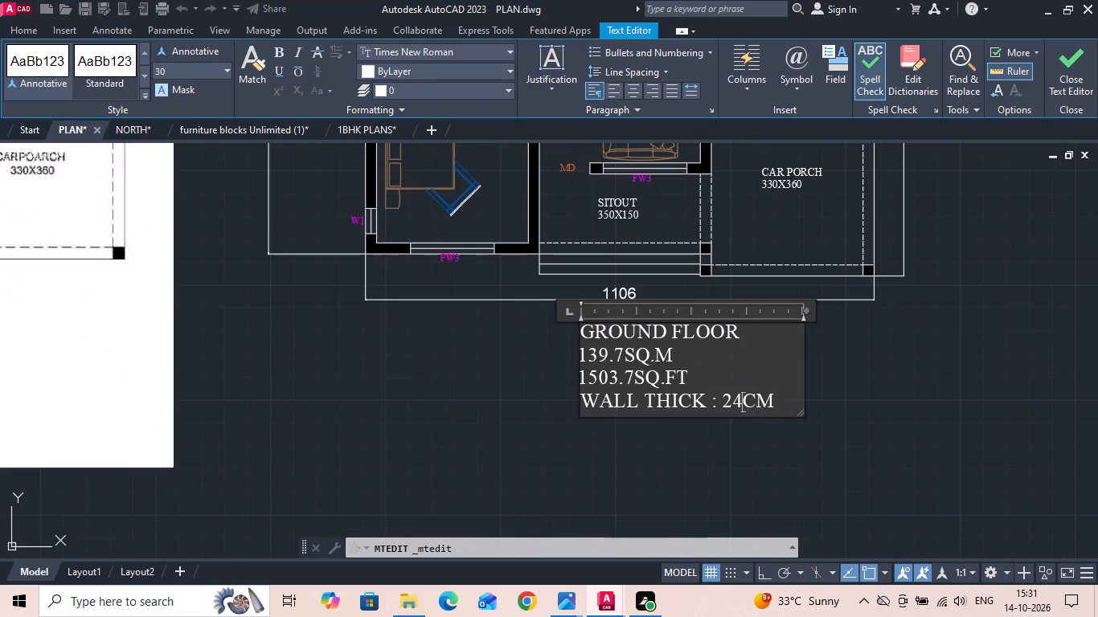
drag(582, 347, 746, 398)
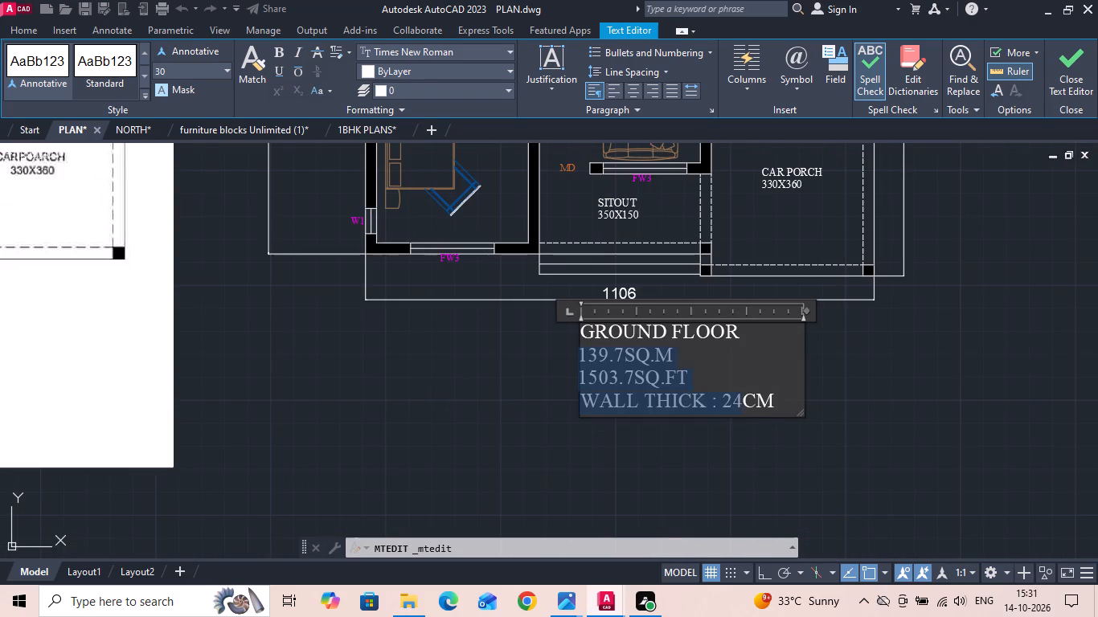
drag(746, 398, 785, 411)
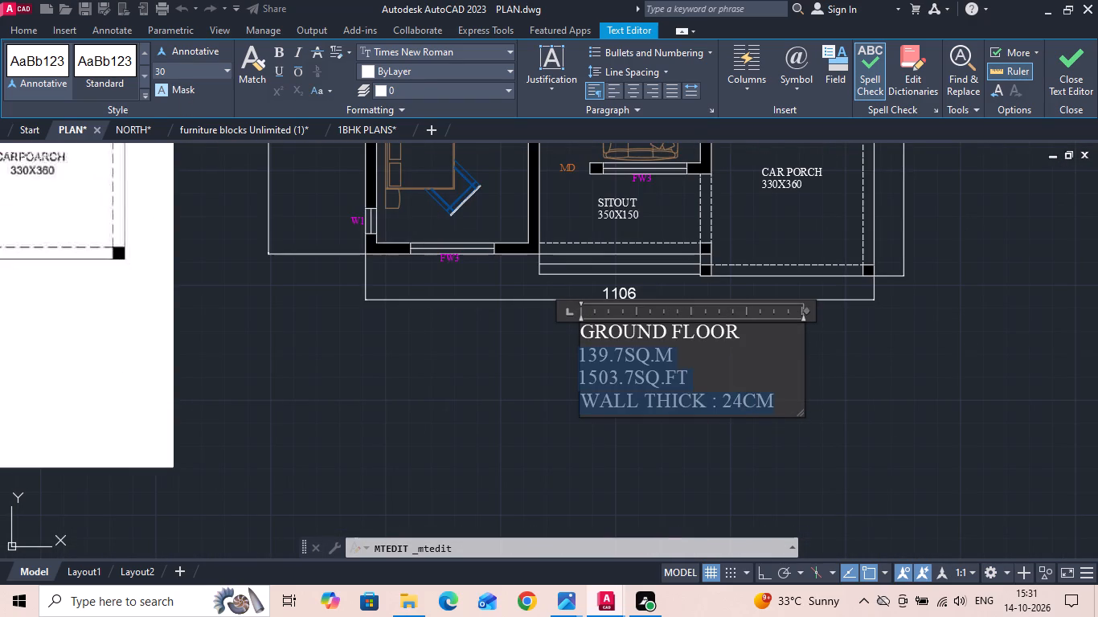
click(187, 71)
key(BackSpace)
text(15)
key(Return)
scroll(463, 228, down, 2)
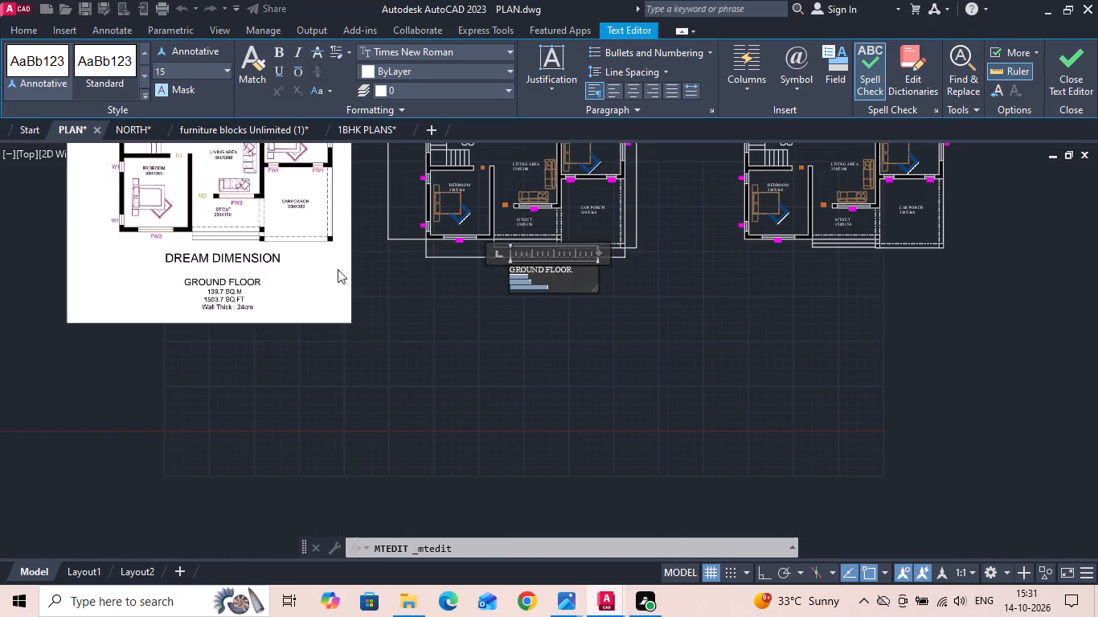
scroll(269, 283, up, 1)
click(181, 74)
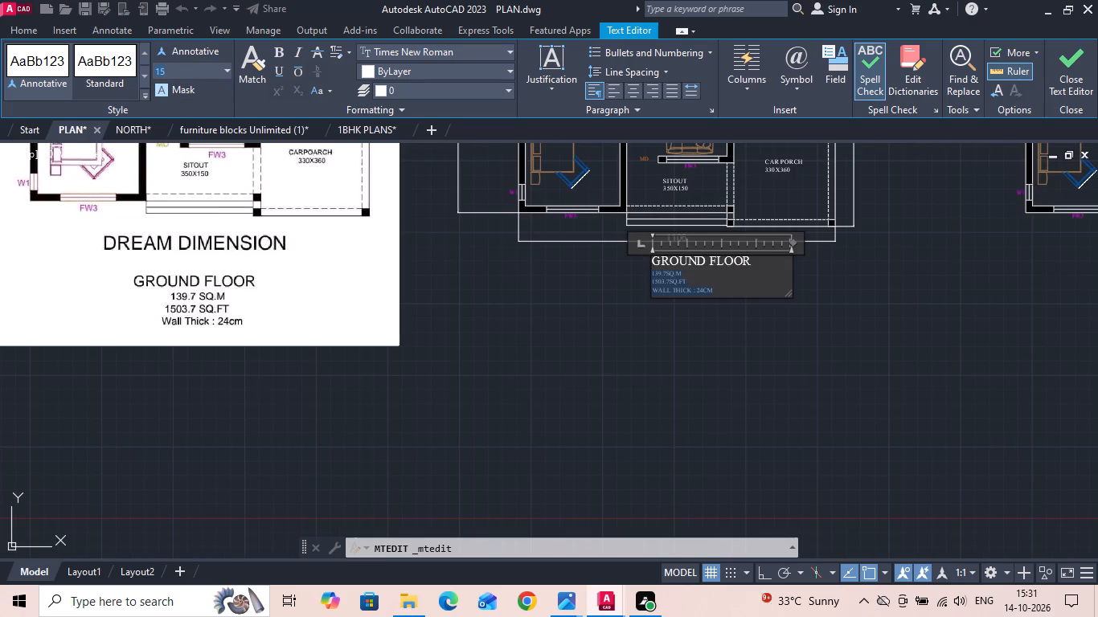
key(BackSpace)
text(20)
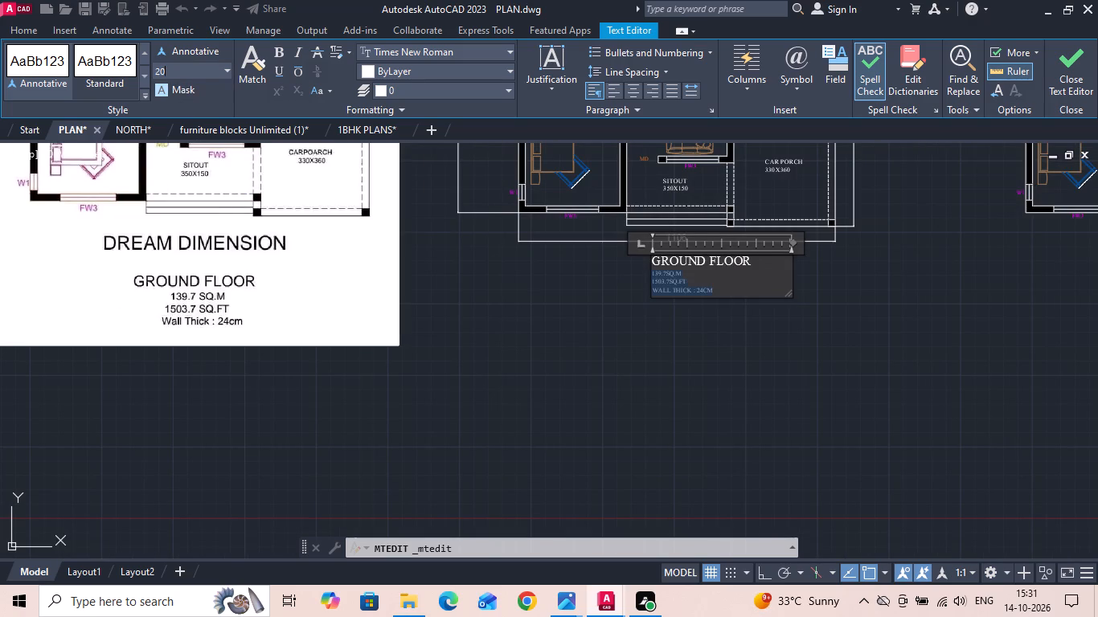
key(Return)
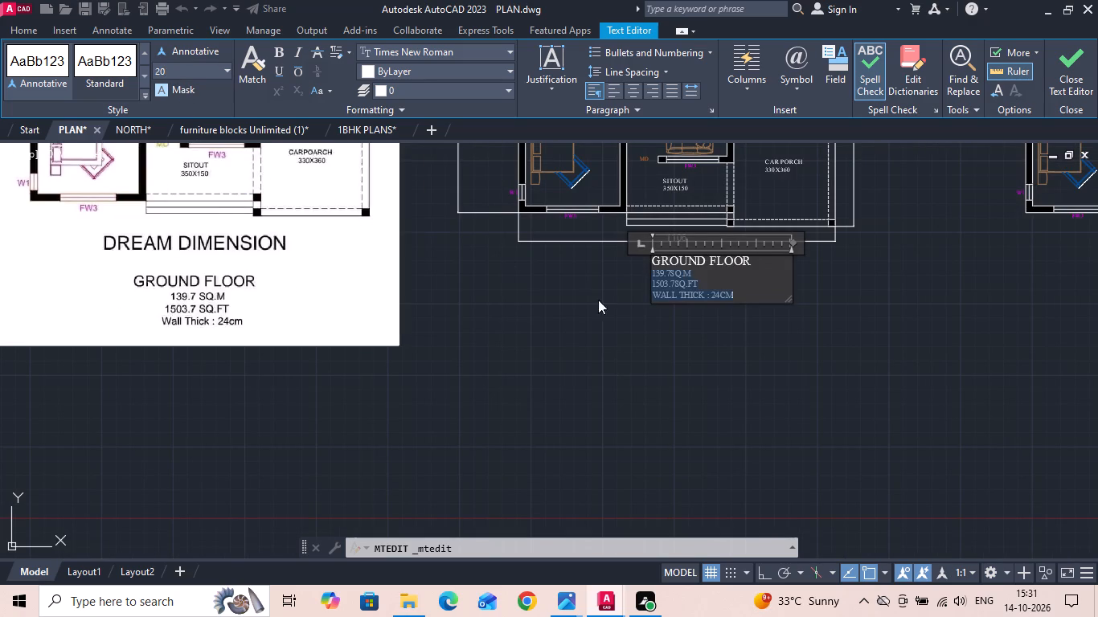
Indent the 139.7SQ.M line with 13 leading spaces so it sits centred under GROUND FLOOR.
scroll(677, 284, up, 3)
click(576, 239)
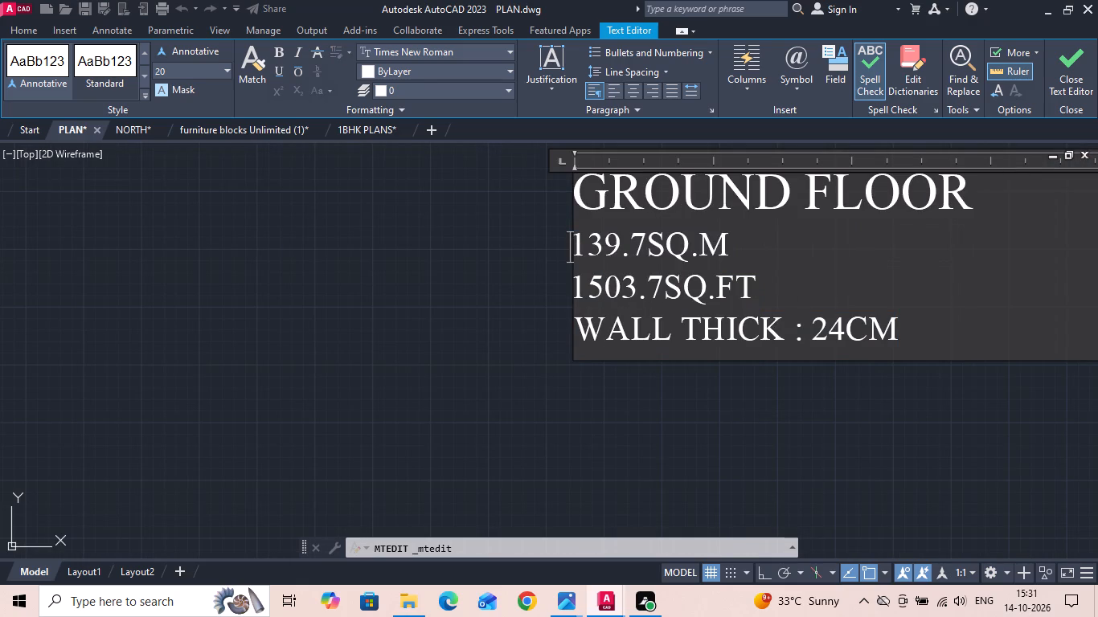
key(space)
key(space)
key(space)
key(space)
key(space)
key(space)
key(space)
key(space)
key(space)
key(space)
key(space)
key(space)
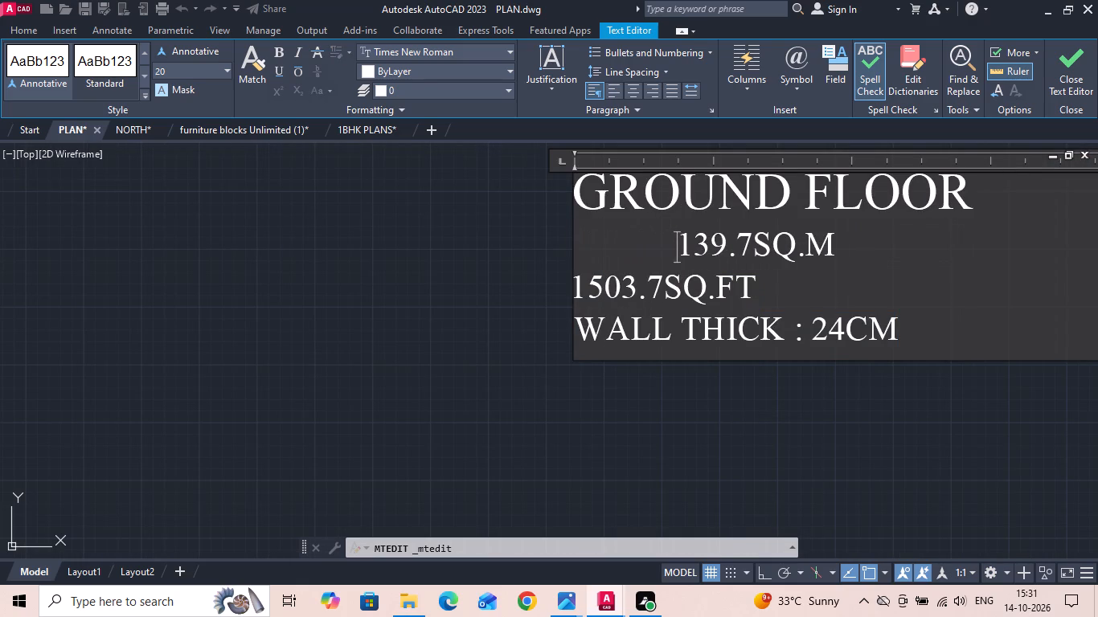
key(space)
Indent the 1503.7SQ.FT line with 12 leading spaces so it is centred under the 139.7SQ.M line.
click(574, 295)
key(space)
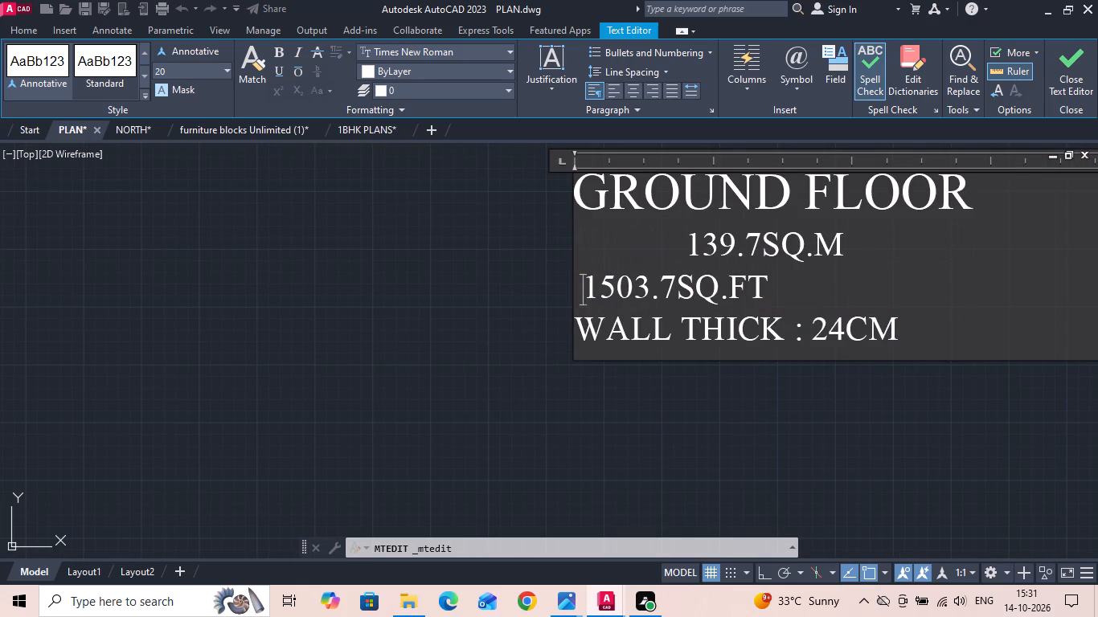
key(space)
key(space)
key(space)
key(space)
key(space)
key(space)
key(space)
key(space)
key(space)
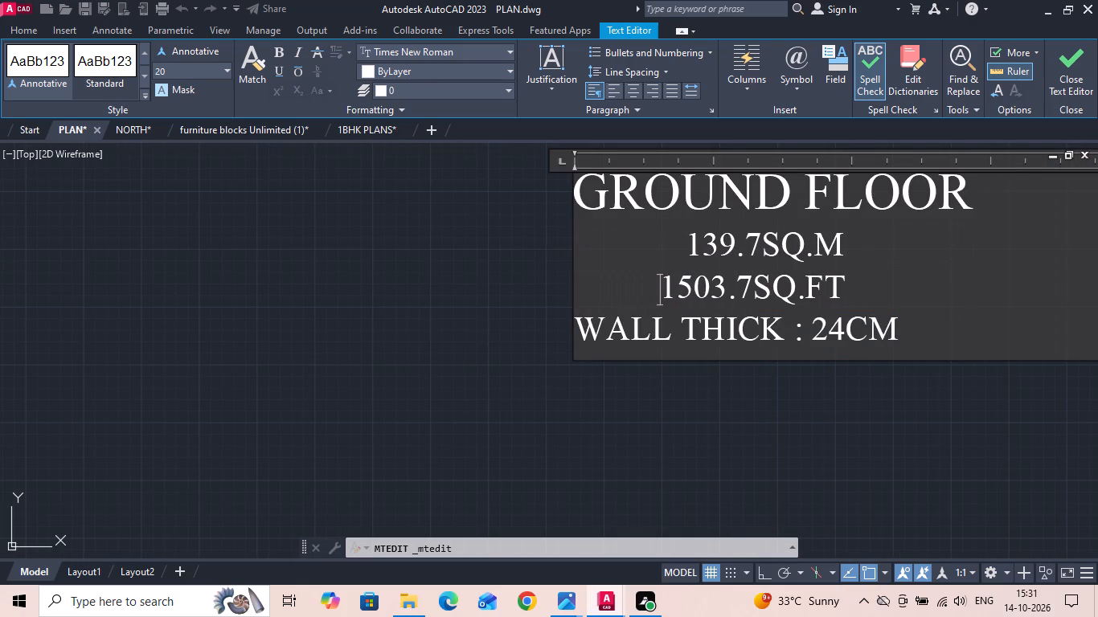
key(space)
key(space)
key(space)
scroll(574, 295, down, 3)
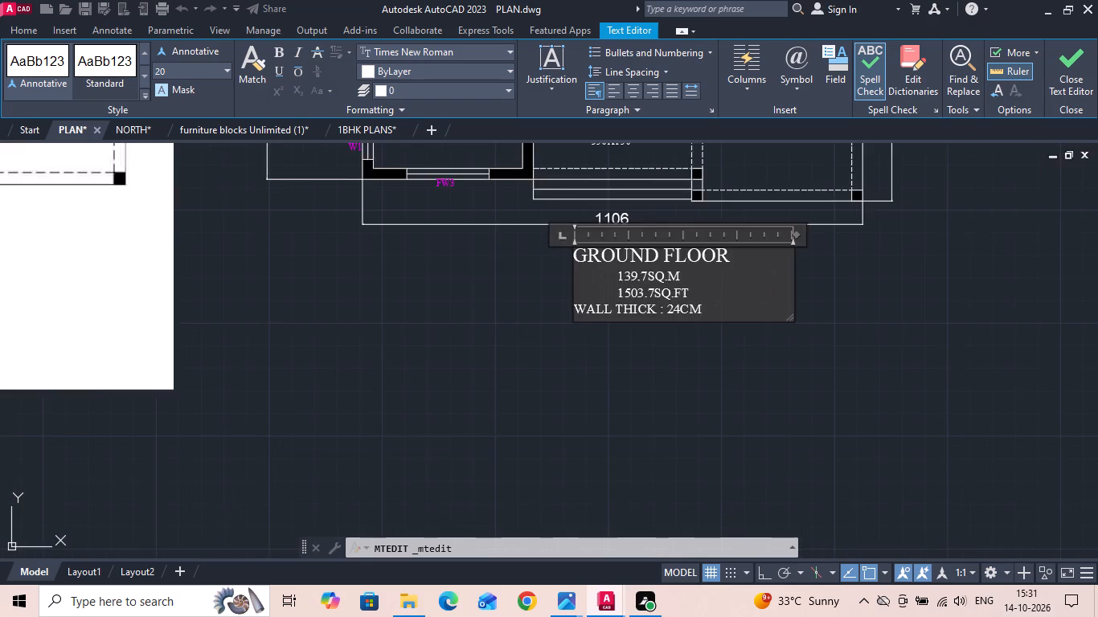
scroll(614, 294, up, 3)
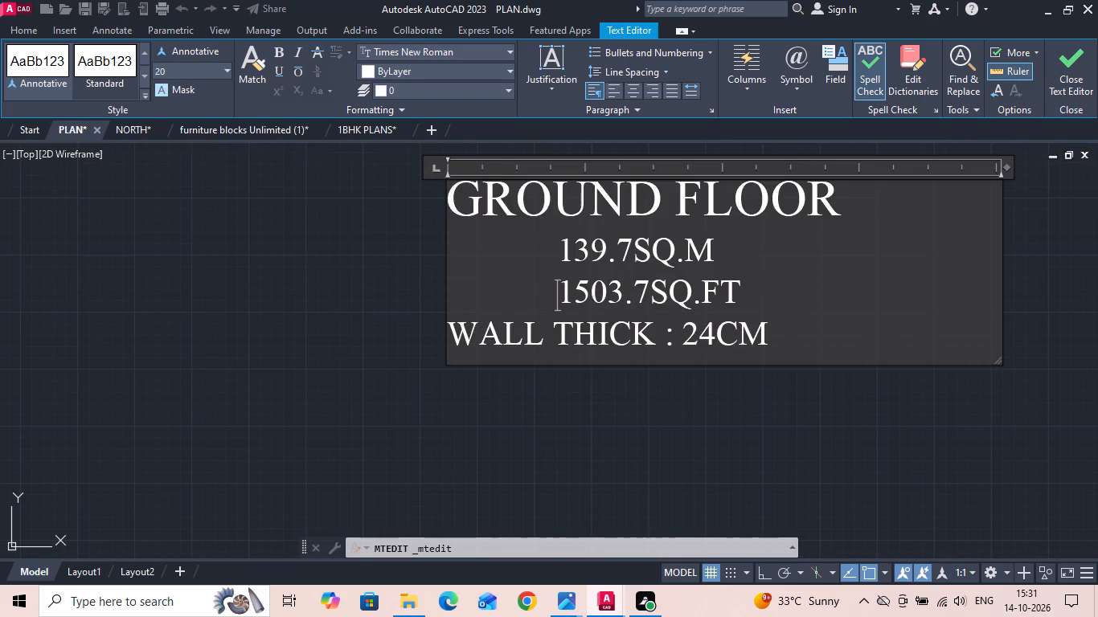
key(BackSpace)
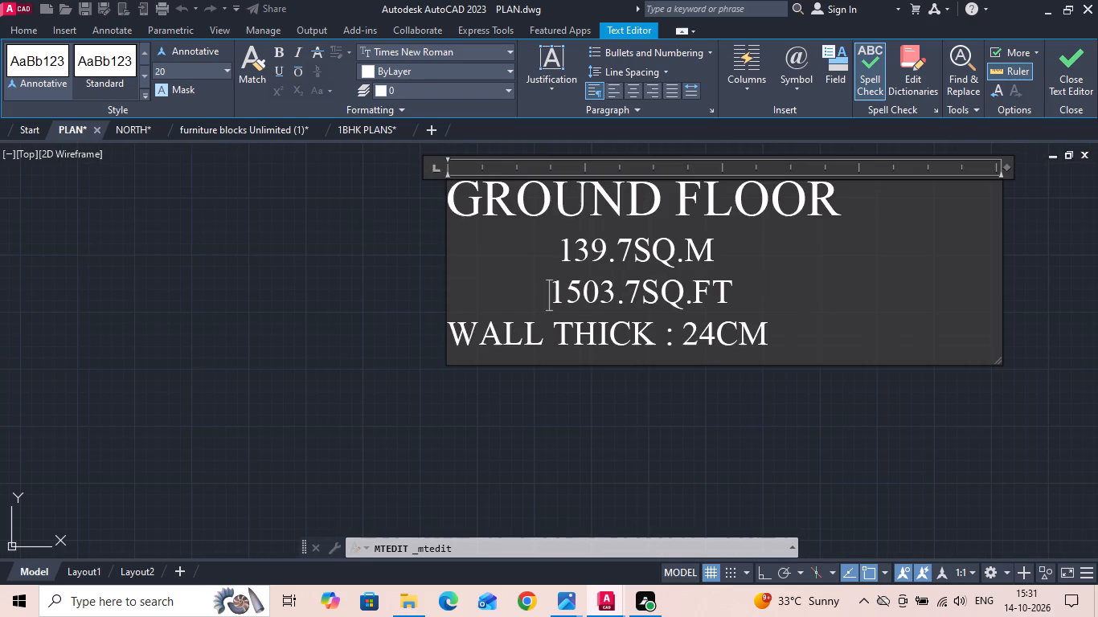
scroll(606, 344, down, 4)
scroll(608, 353, up, 4)
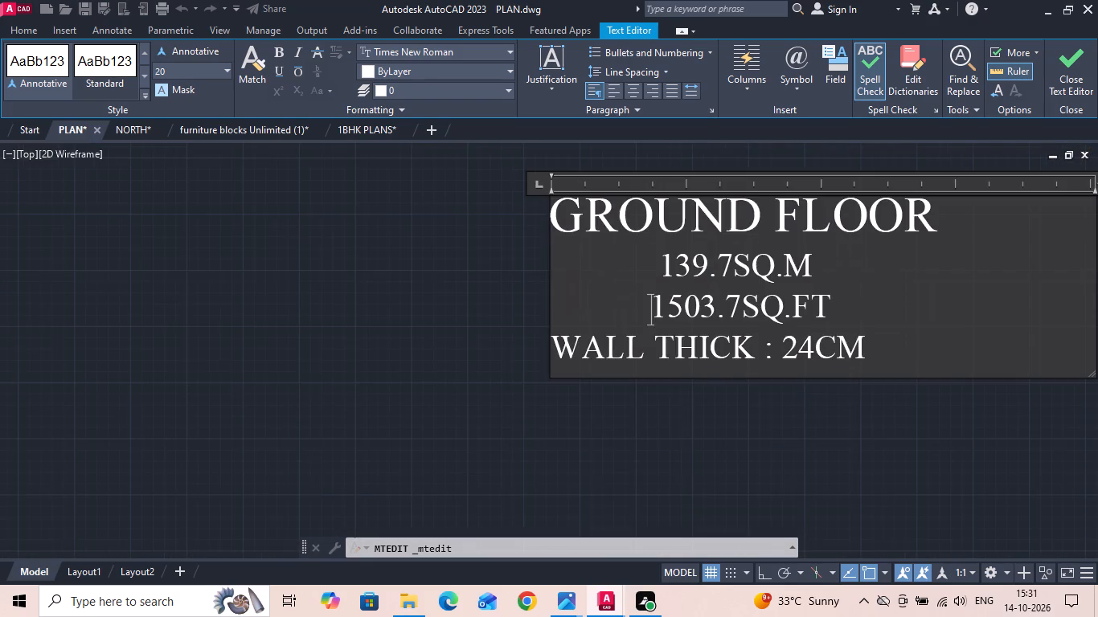
Indent the WALL THICK : 24CM line with six leading spaces to centre it, and finish editing the title text.
click(555, 350)
key(space)
key(space)
key(space)
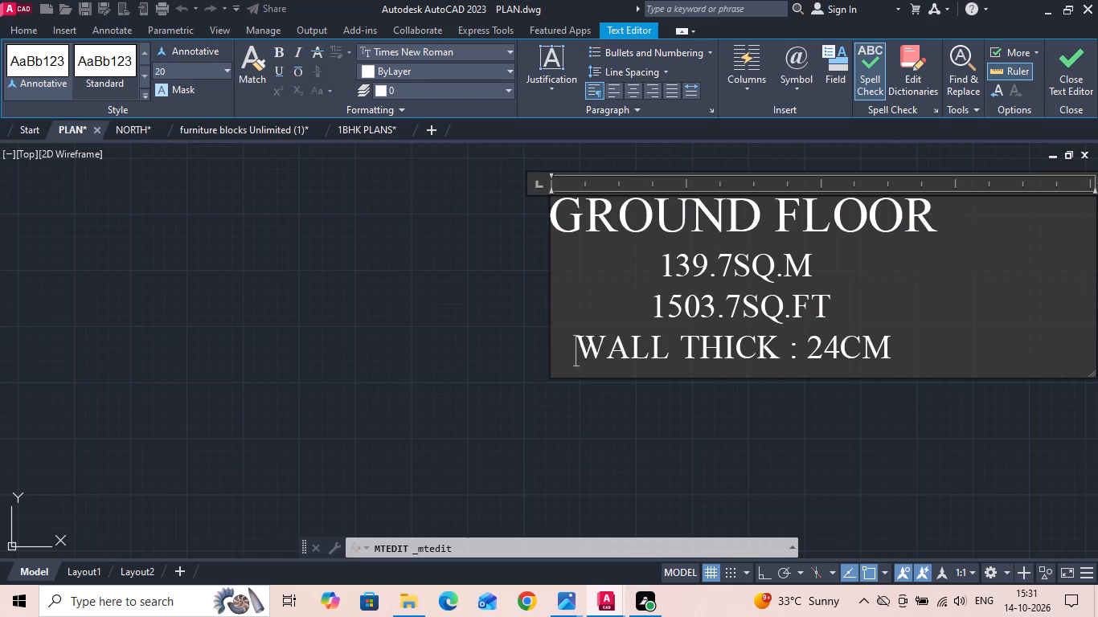
key(space)
key(space)
key(space)
scroll(556, 350, down, 4)
click(541, 387)
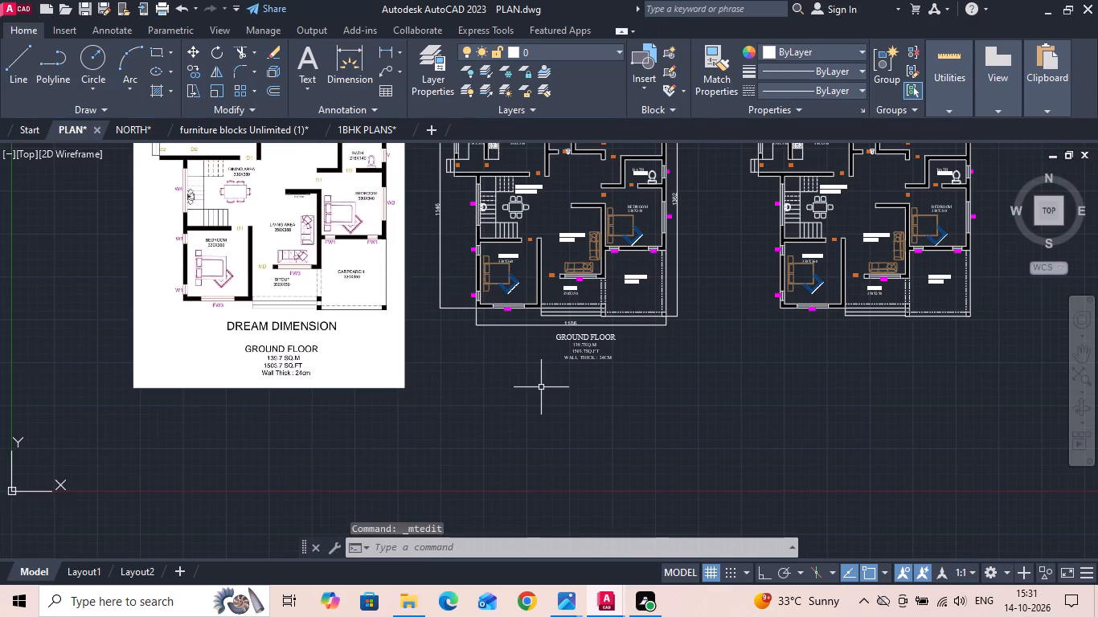
Copy the GROUND FLOOR title text horizontally about 1639 units, placing the copy below the second plan.
scroll(601, 355, up, 3)
drag(600, 353, 571, 339)
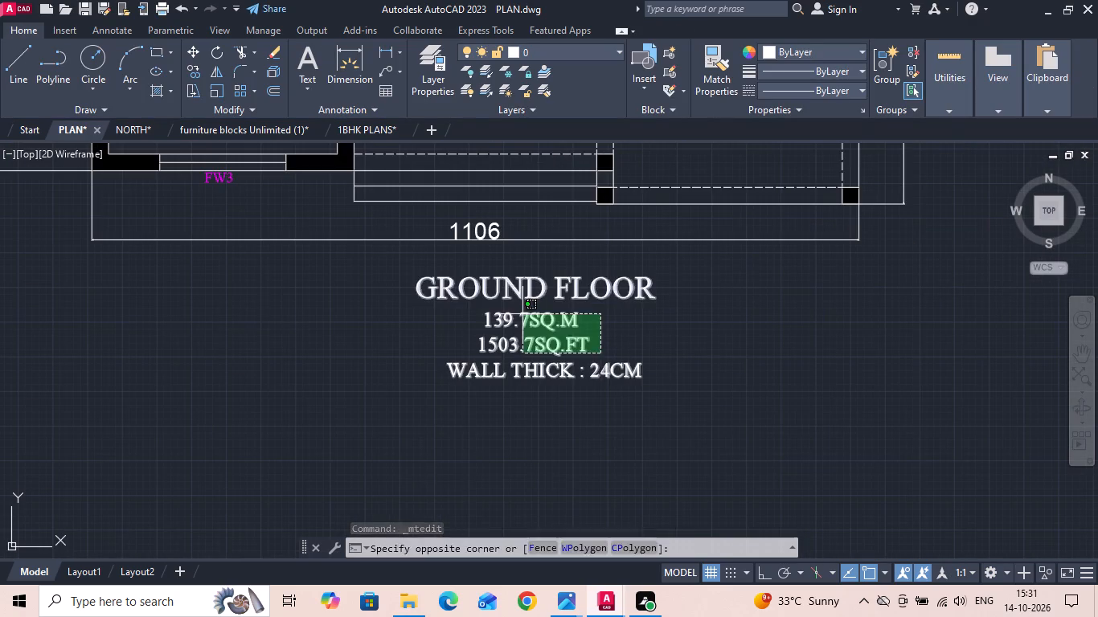
click(522, 314)
right_click(522, 314)
click(548, 313)
scroll(416, 333, down, 3)
drag(506, 375, 548, 375)
key(F8)
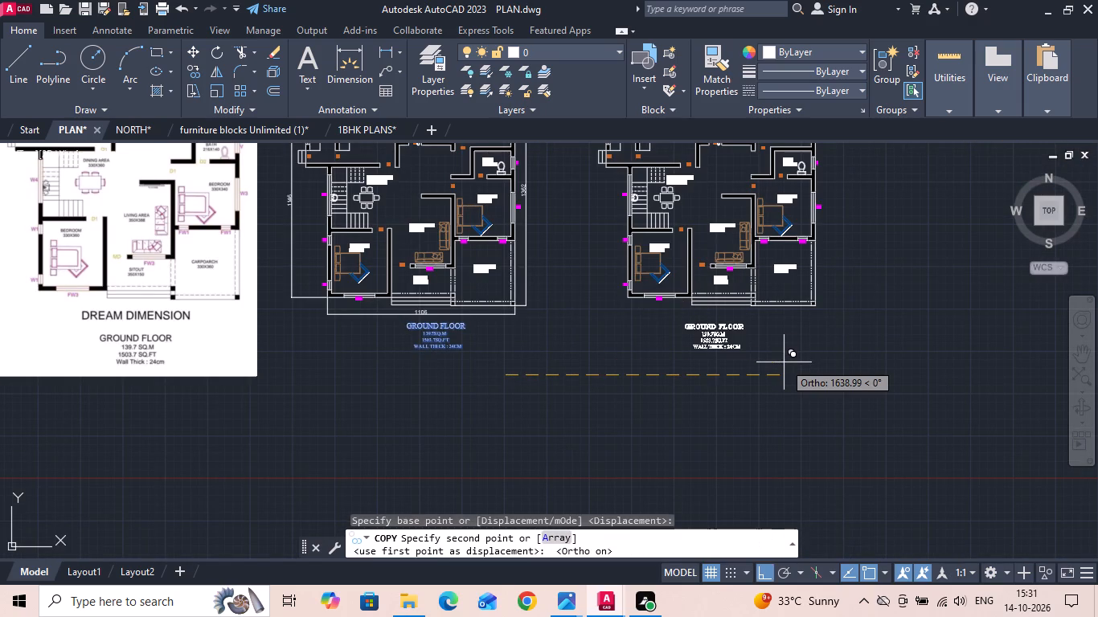
click(785, 362)
key(Escape)
Save the drawing.
key(ctrl+s)
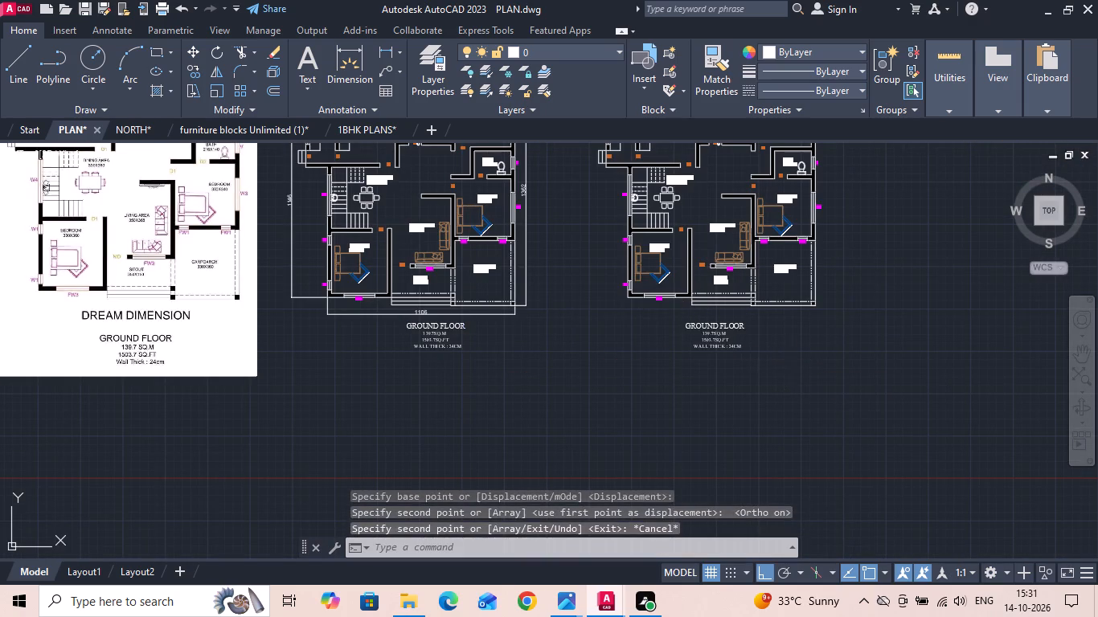
key(ctrl+s)
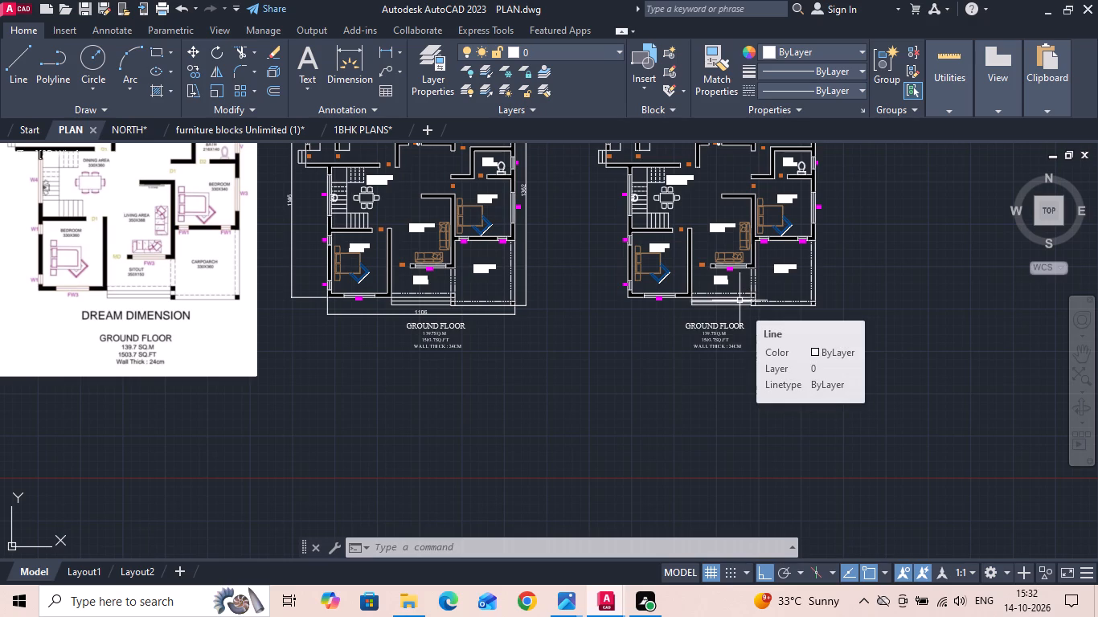
Erase the overall dimension above the first plan together with the reference image beside it.
scroll(336, 293, up, 3)
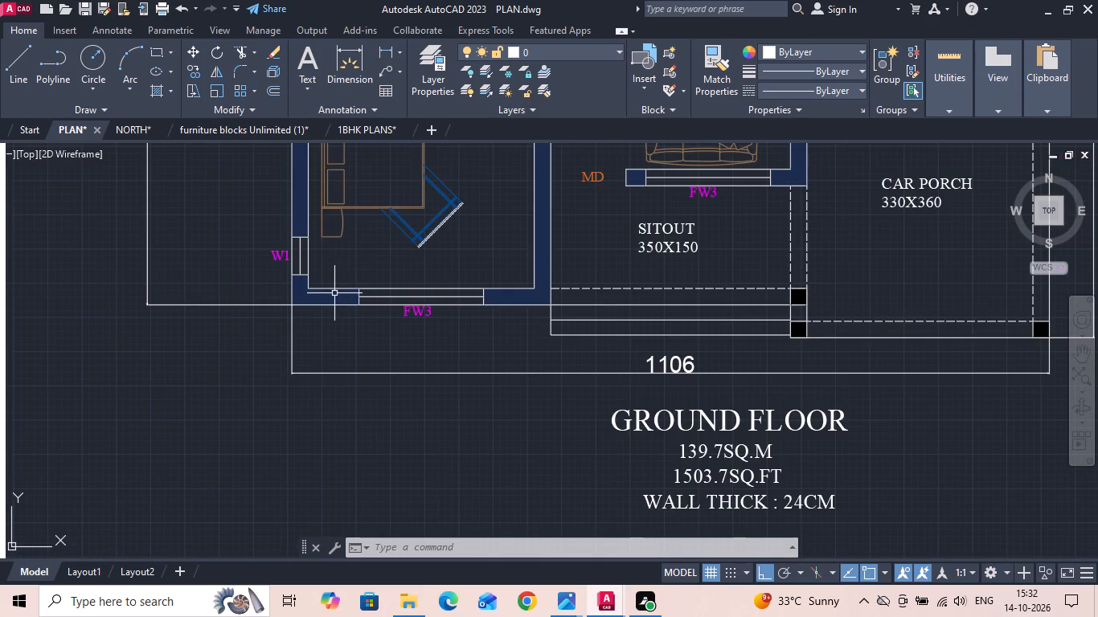
scroll(498, 392, down, 4)
scroll(474, 258, up, 2)
drag(477, 251, 461, 221)
click(453, 196)
scroll(445, 199, down, 1)
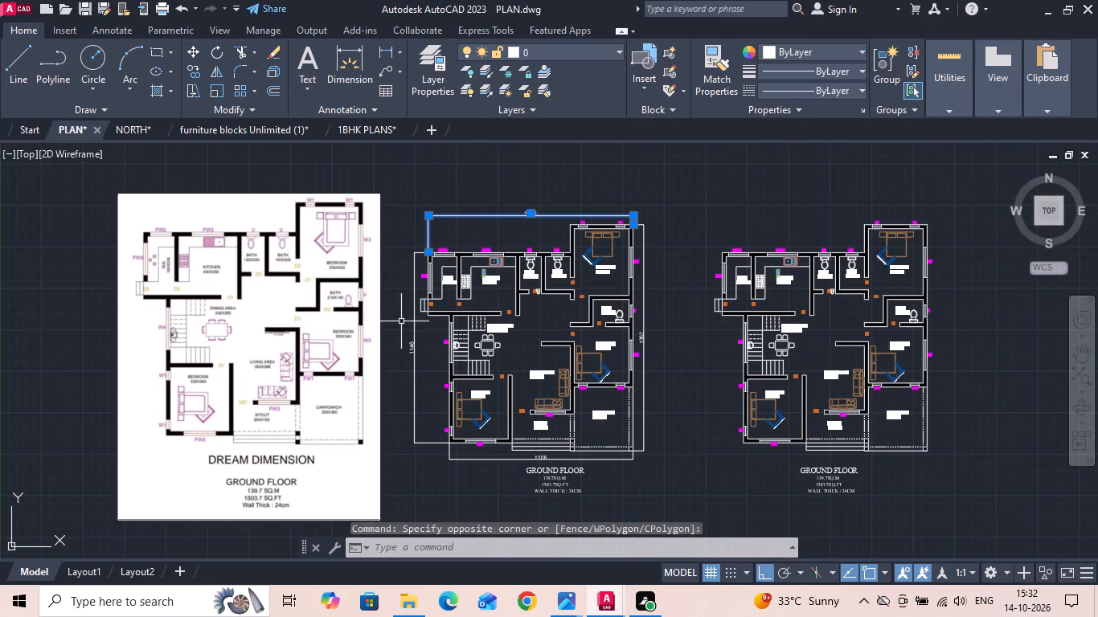
drag(402, 328, 373, 378)
click(369, 382)
key(Delete)
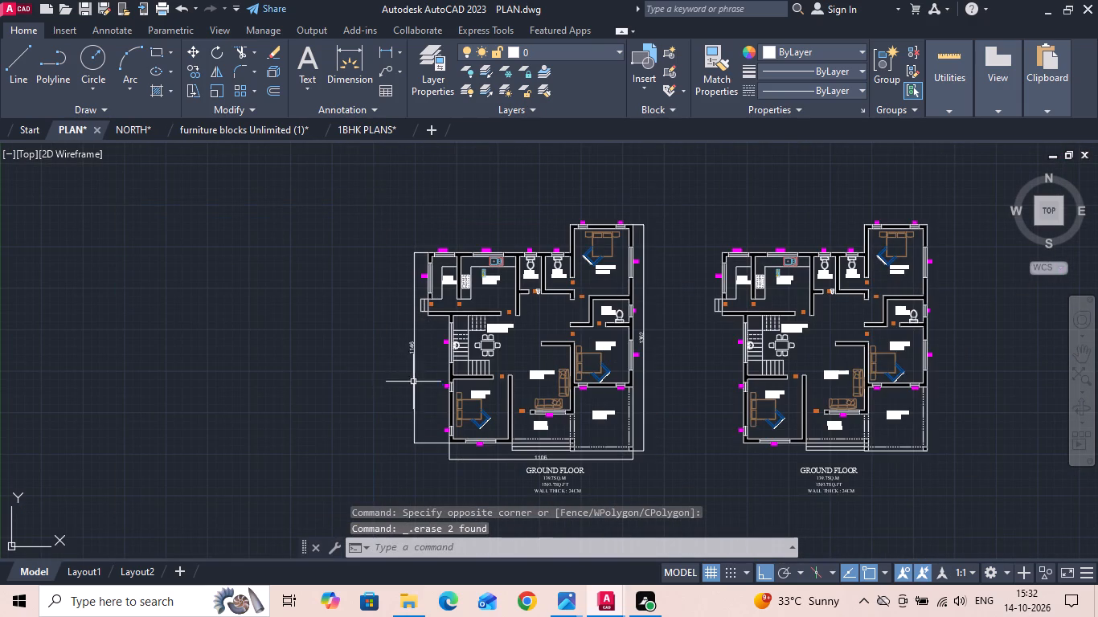
Erase the remaining overall dimensions on the left, bottom and right sides of the first plan.
click(416, 382)
key(Delete)
click(500, 457)
click(490, 469)
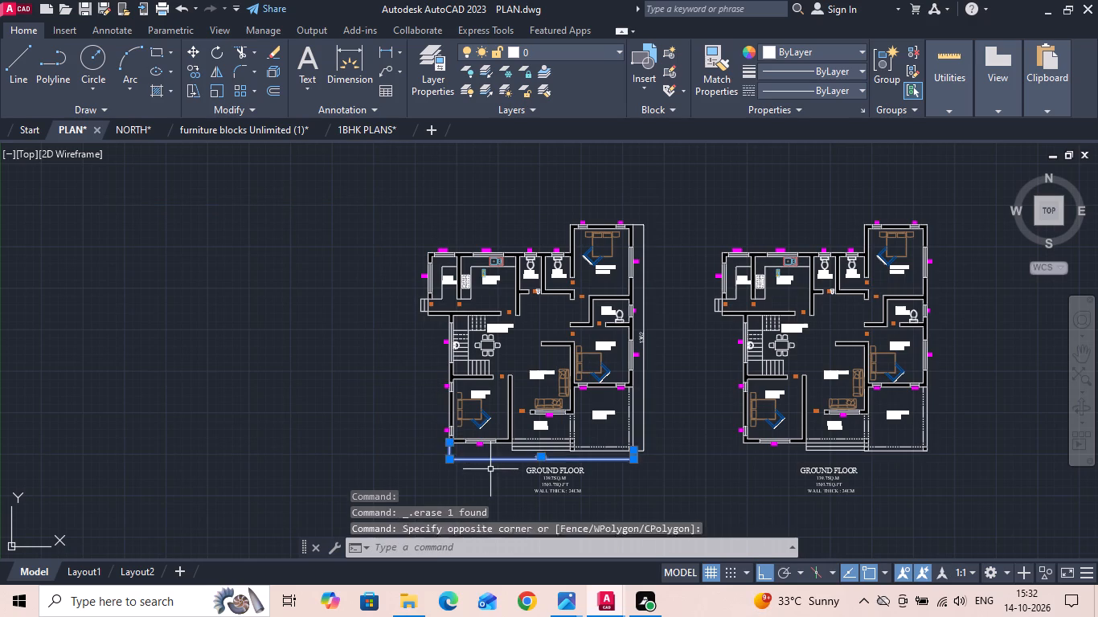
key(Delete)
click(643, 370)
key(Delete)
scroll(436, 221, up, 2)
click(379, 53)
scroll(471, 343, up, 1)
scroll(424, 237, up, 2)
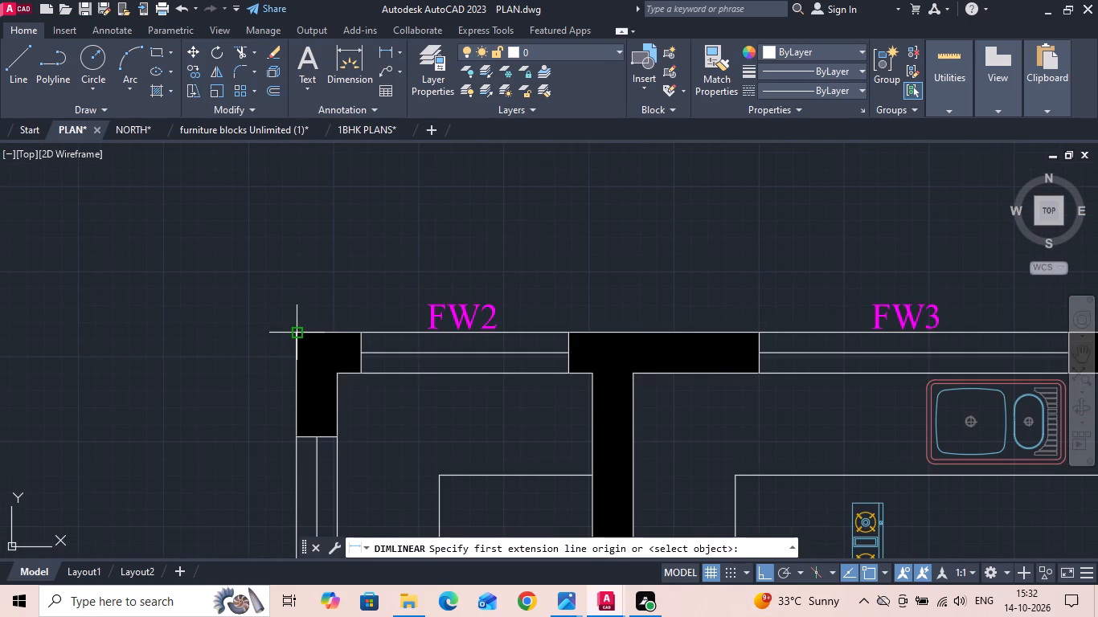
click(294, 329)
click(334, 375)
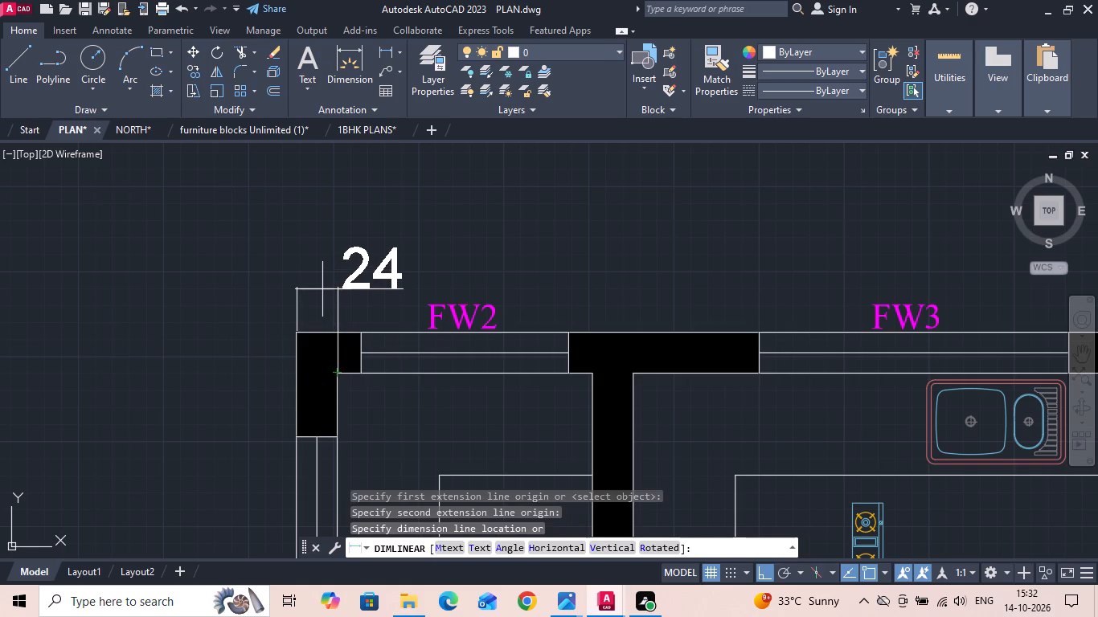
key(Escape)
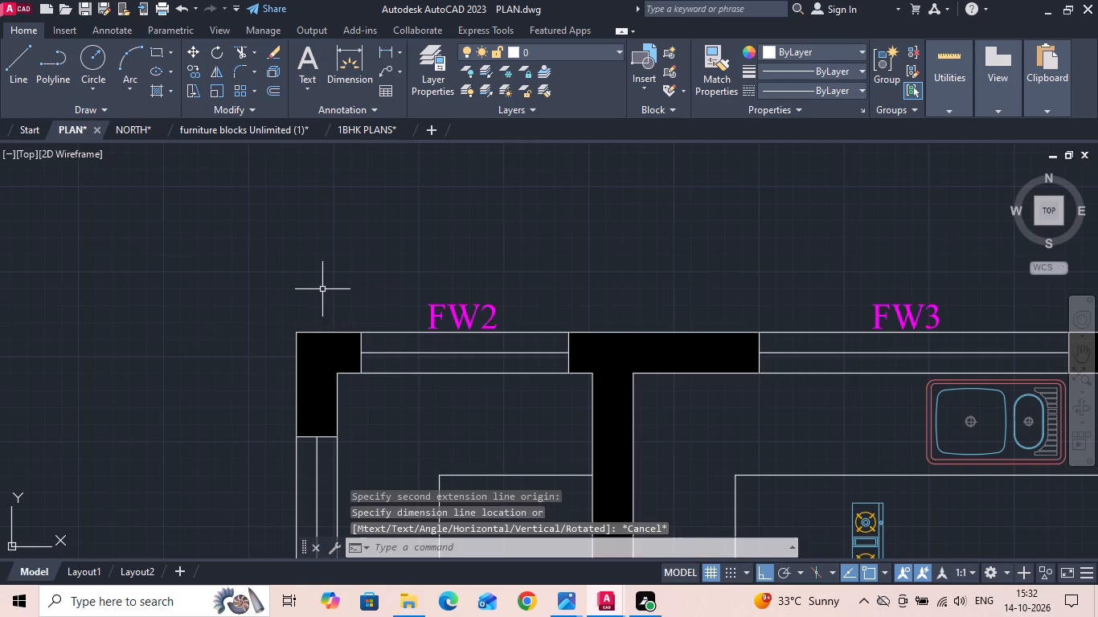
Modify the ISO-25 dimension style to a text height of 15 and set the current dimension style.
text(D)
key(space)
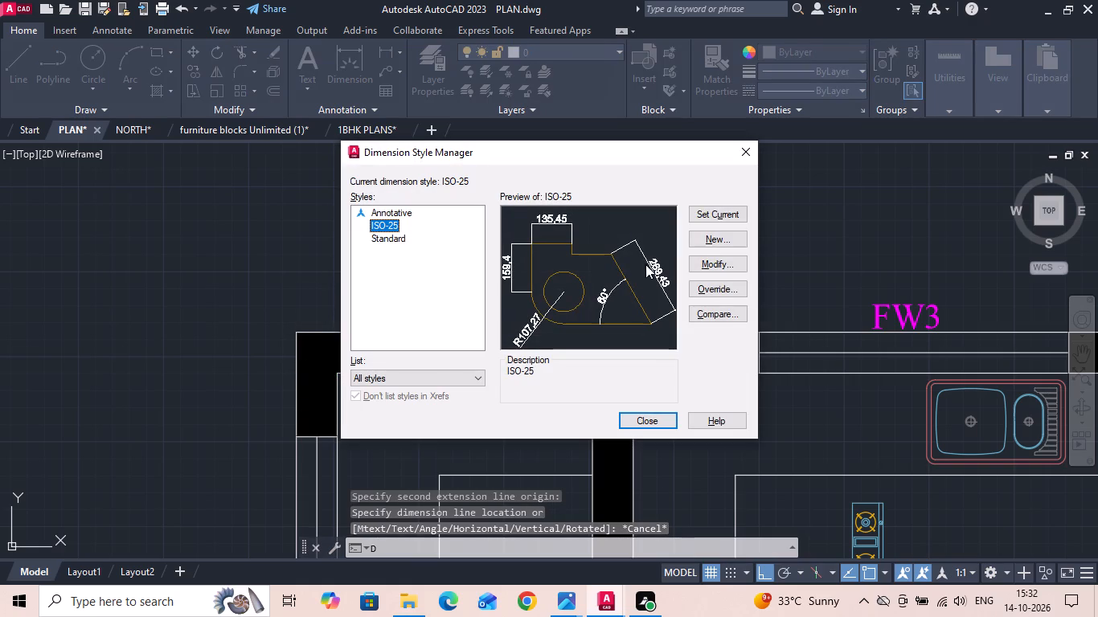
click(693, 268)
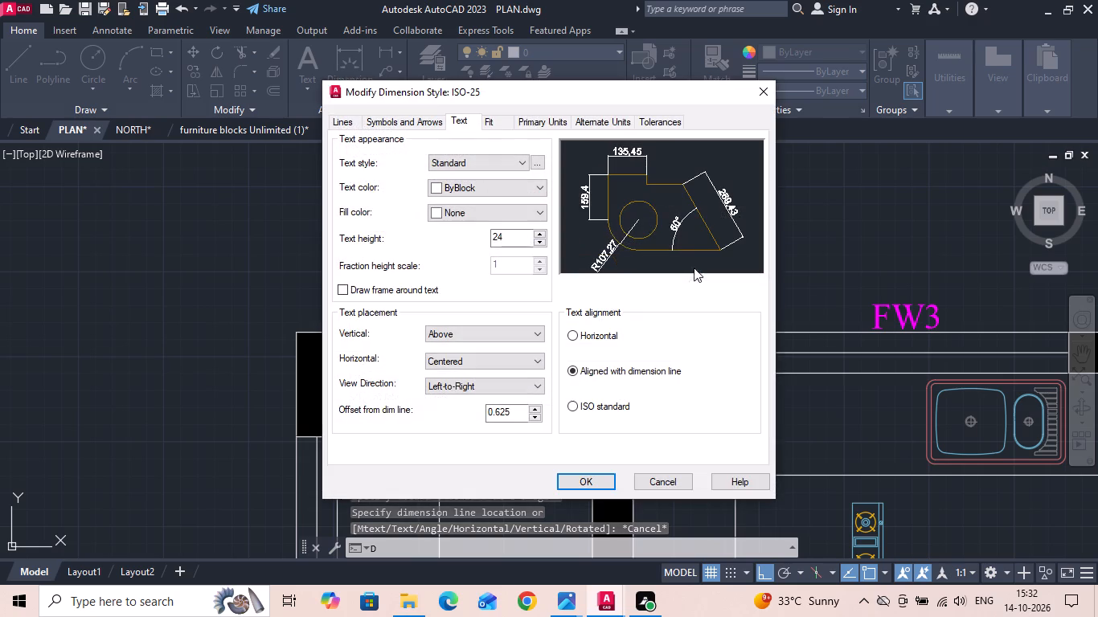
click(348, 128)
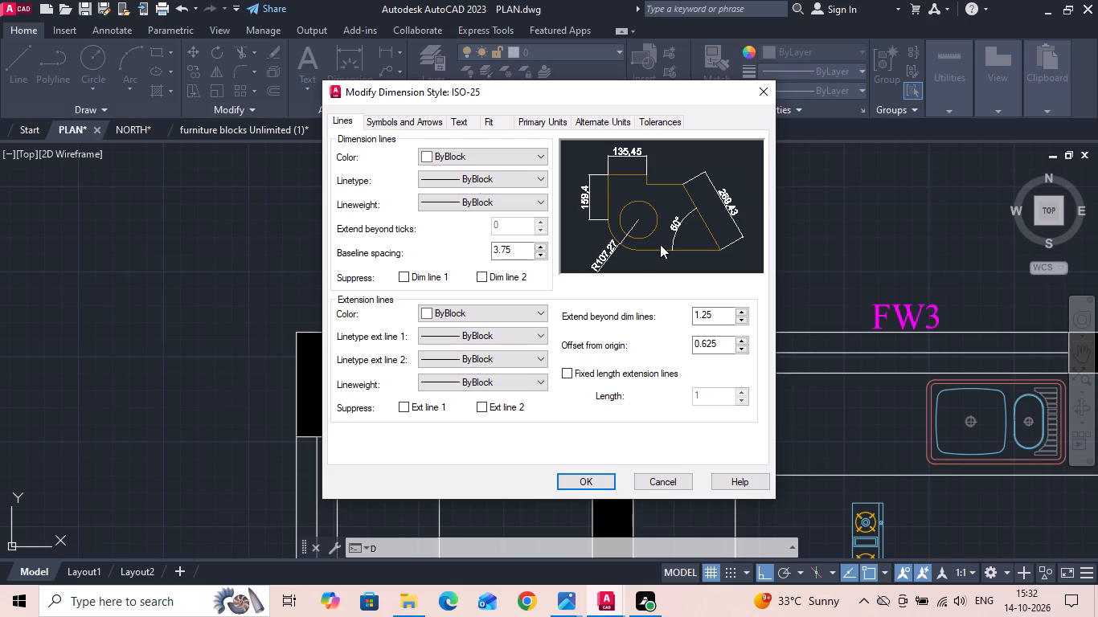
click(414, 115)
click(463, 123)
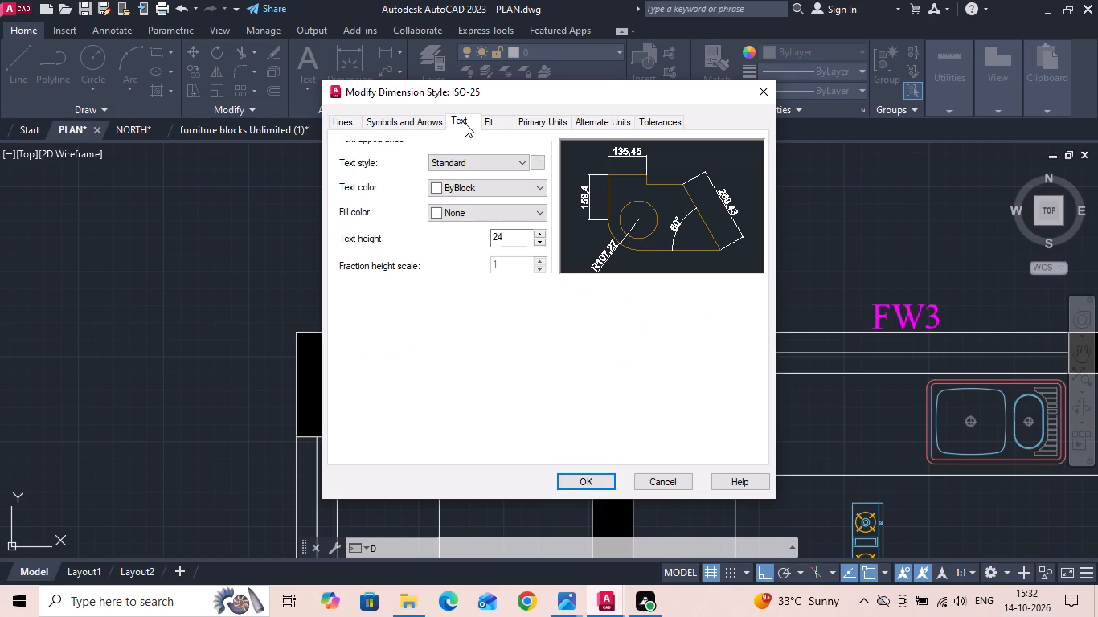
click(521, 238)
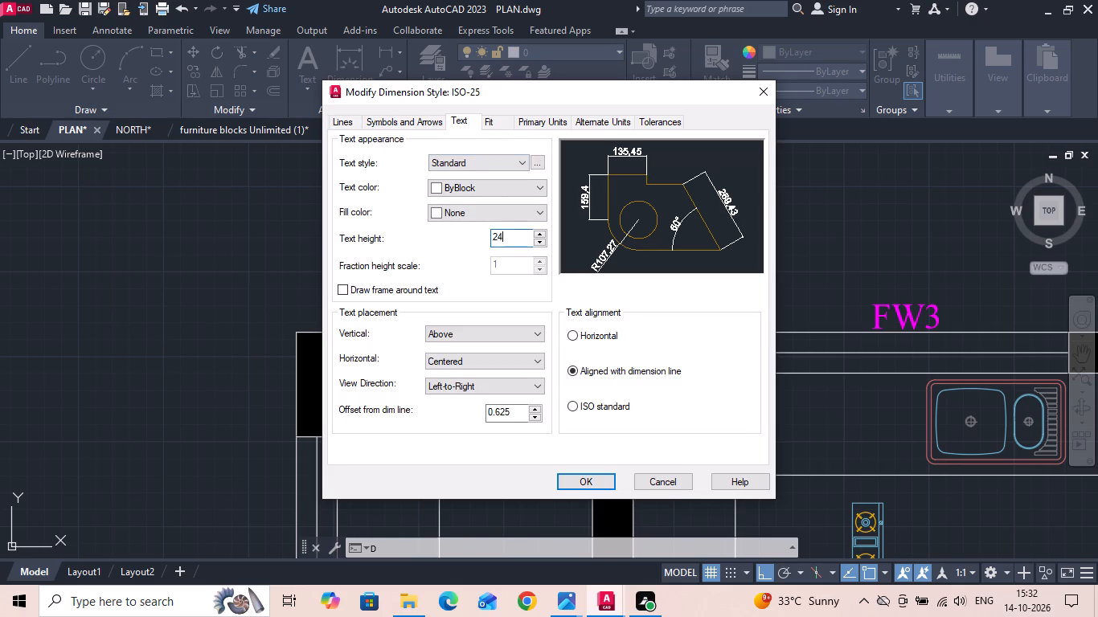
key(BackSpace)
key(BackSpace)
key(BackSpace)
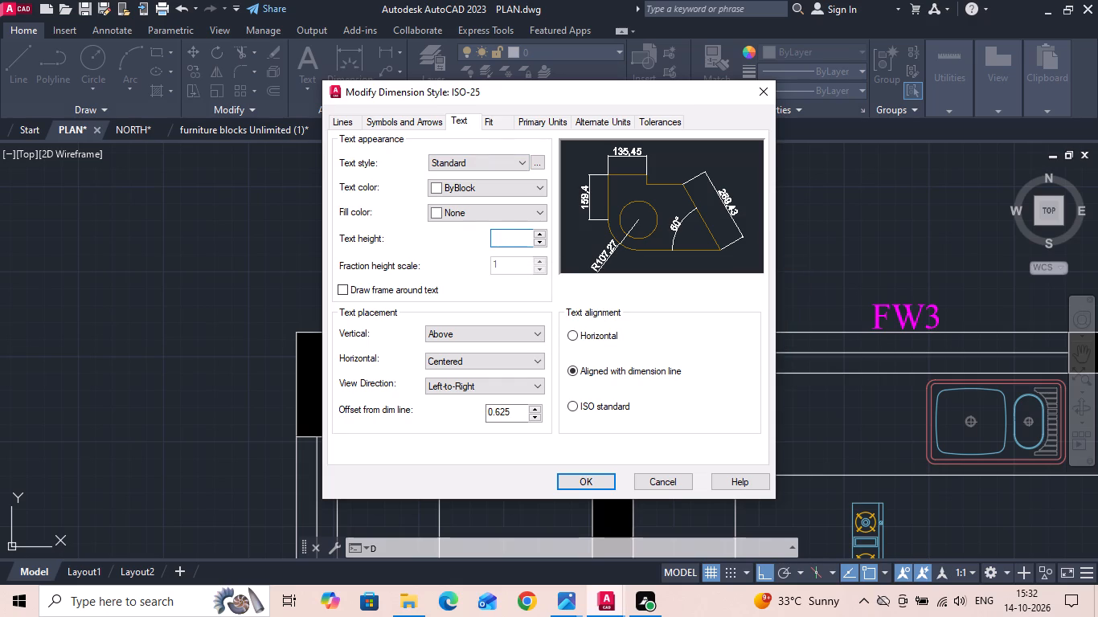
text(15)
key(Return)
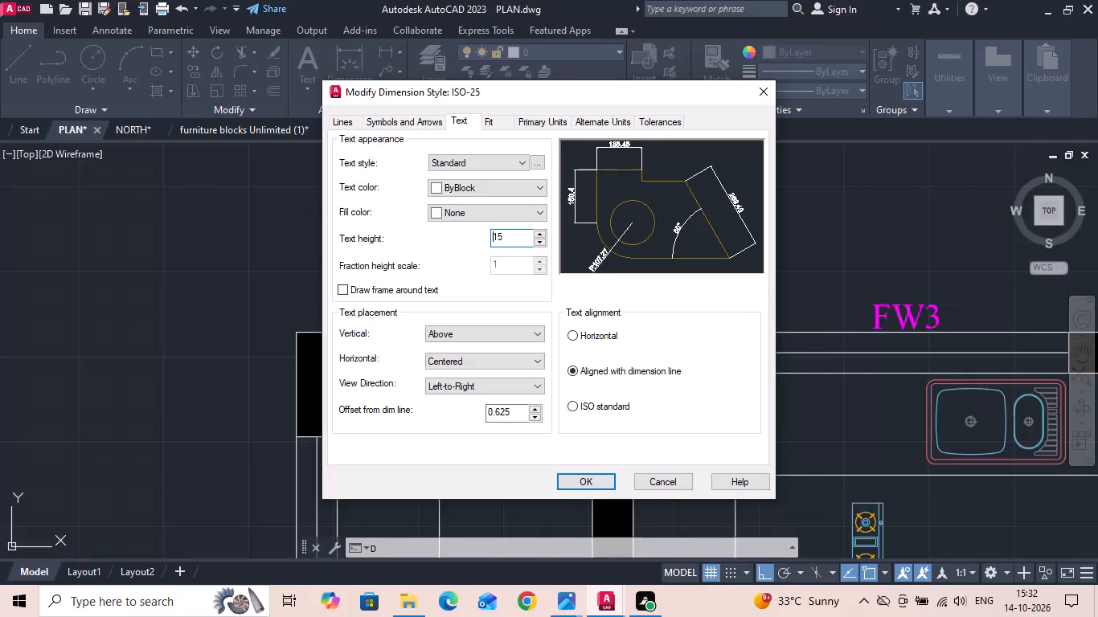
click(604, 479)
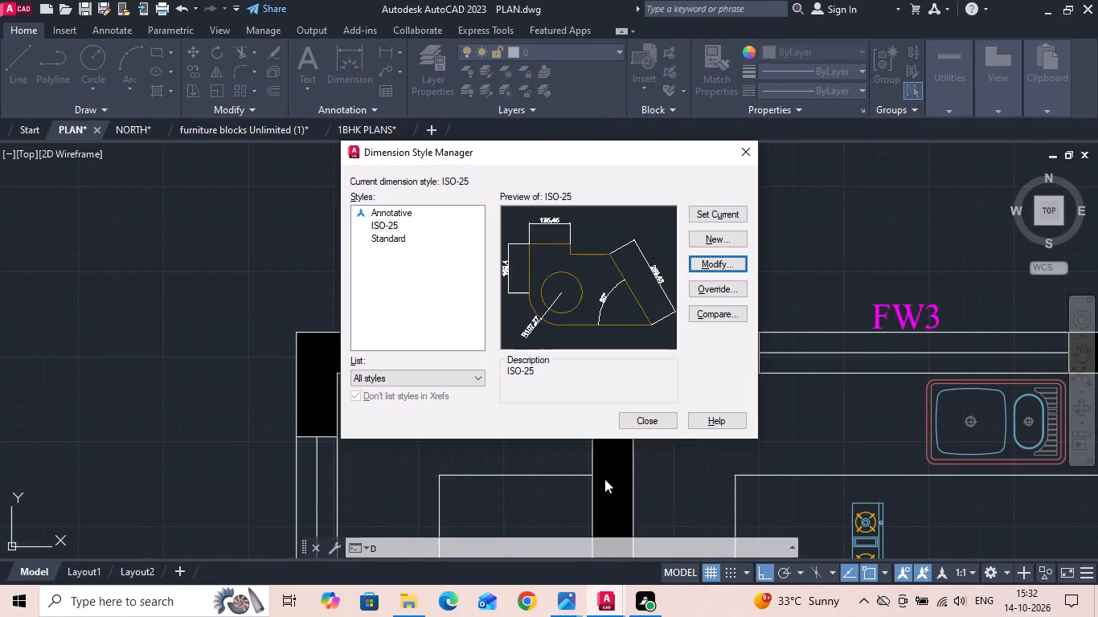
click(702, 218)
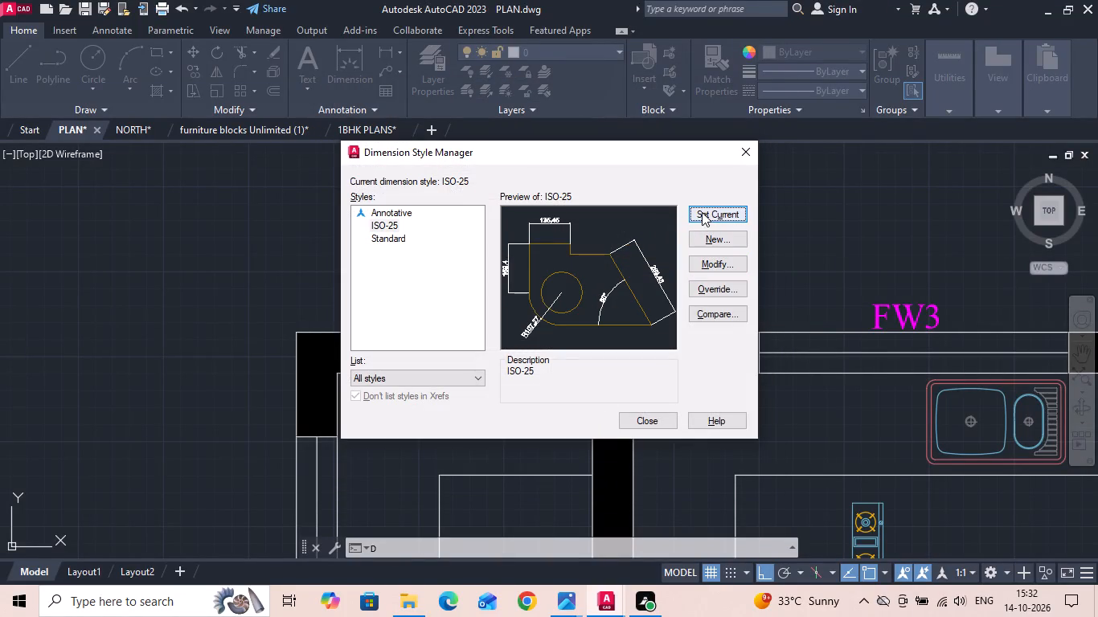
click(702, 212)
click(650, 423)
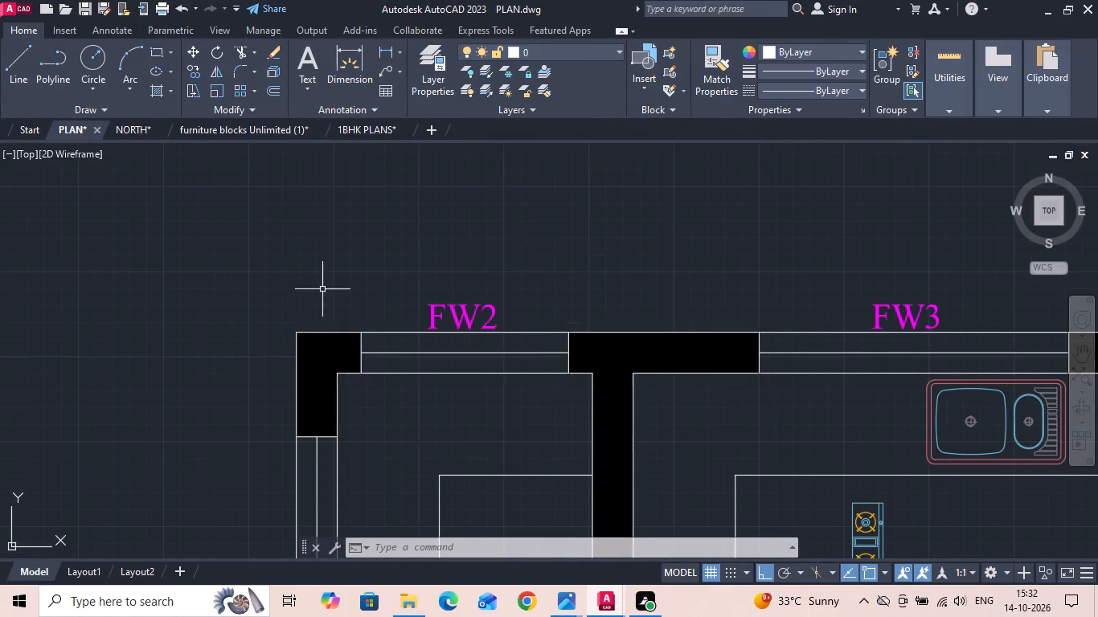
Move the KITCHEN 330X330 label in the first plan slightly down, clear of the small two-burner block.
scroll(559, 247, down, 3)
scroll(658, 370, up, 2)
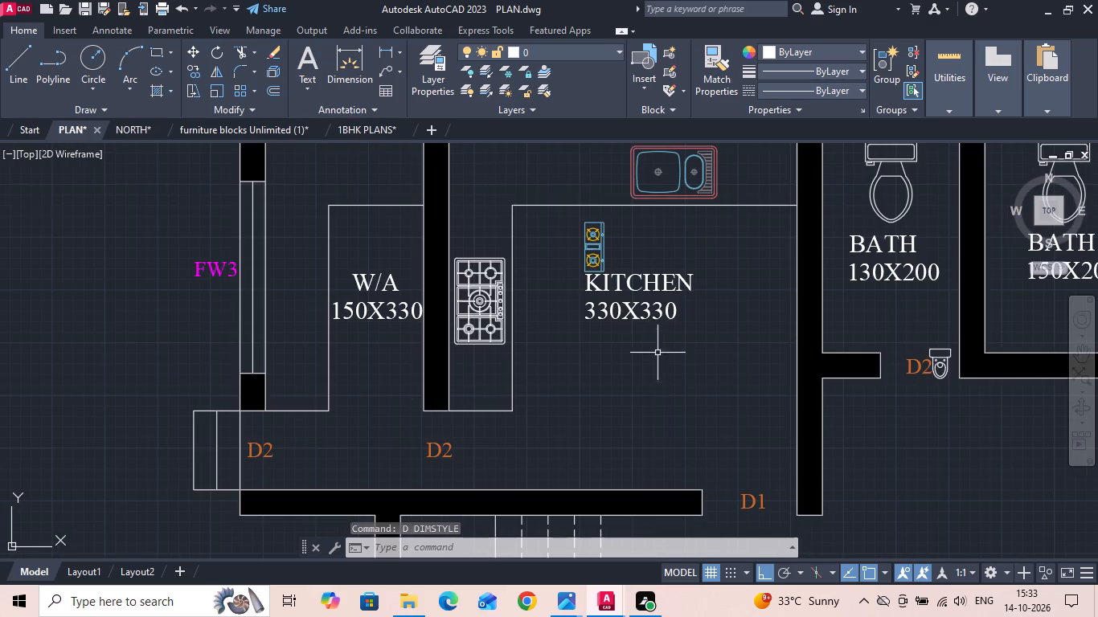
click(637, 308)
right_click(617, 316)
click(647, 300)
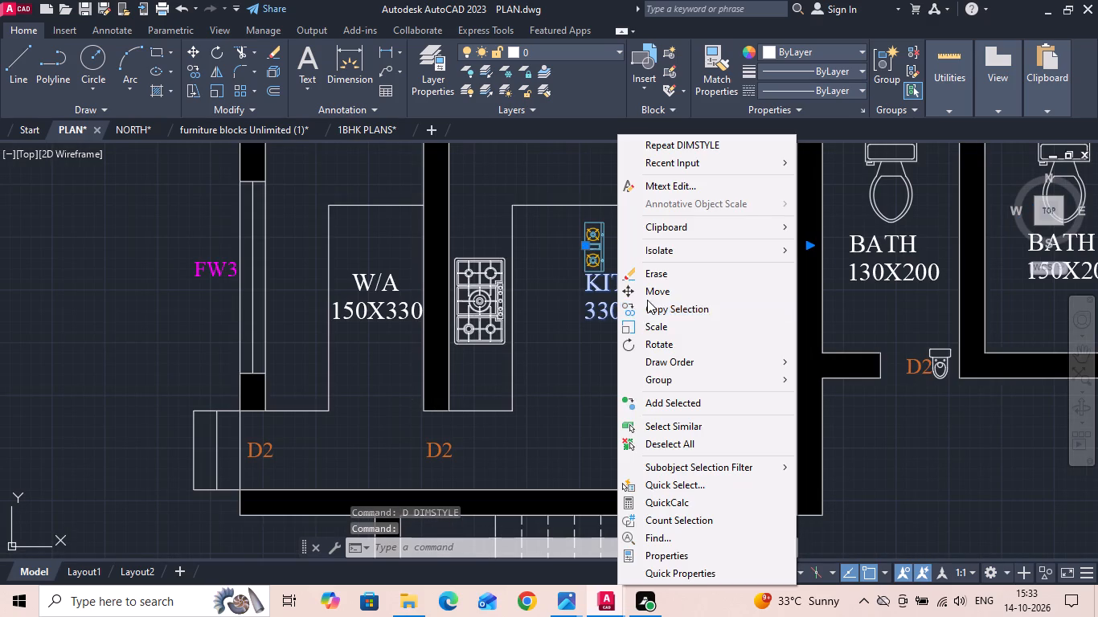
drag(646, 341, 647, 361)
click(646, 364)
Delete the small two-burner block above the KITCHEN label in both plans.
drag(615, 258, 593, 251)
click(583, 243)
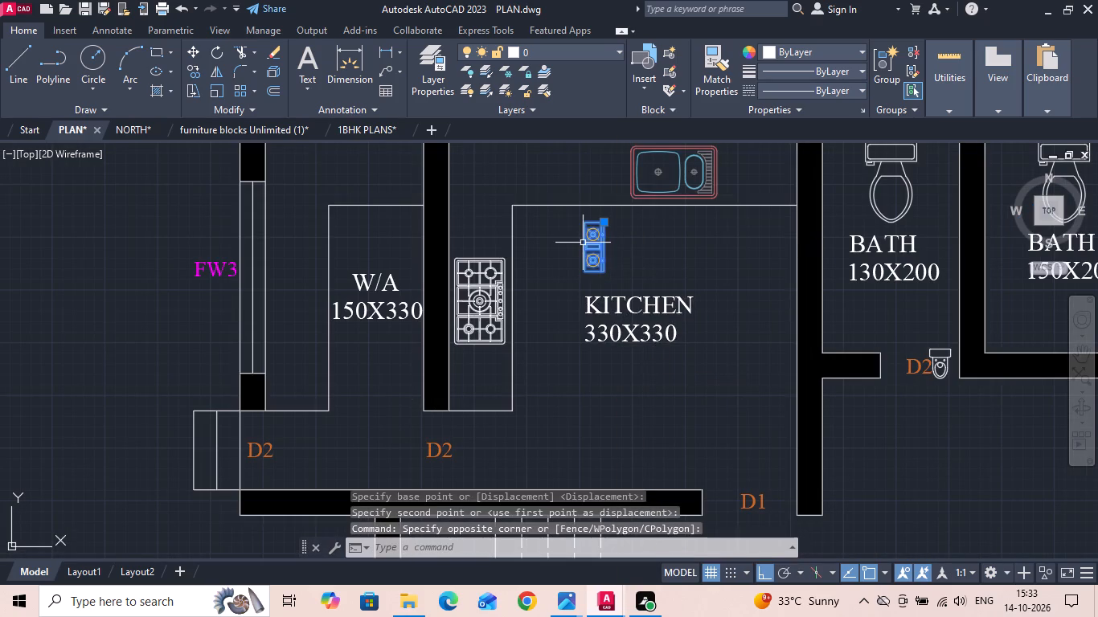
key(Delete)
scroll(500, 272, down, 3)
scroll(977, 268, up, 2)
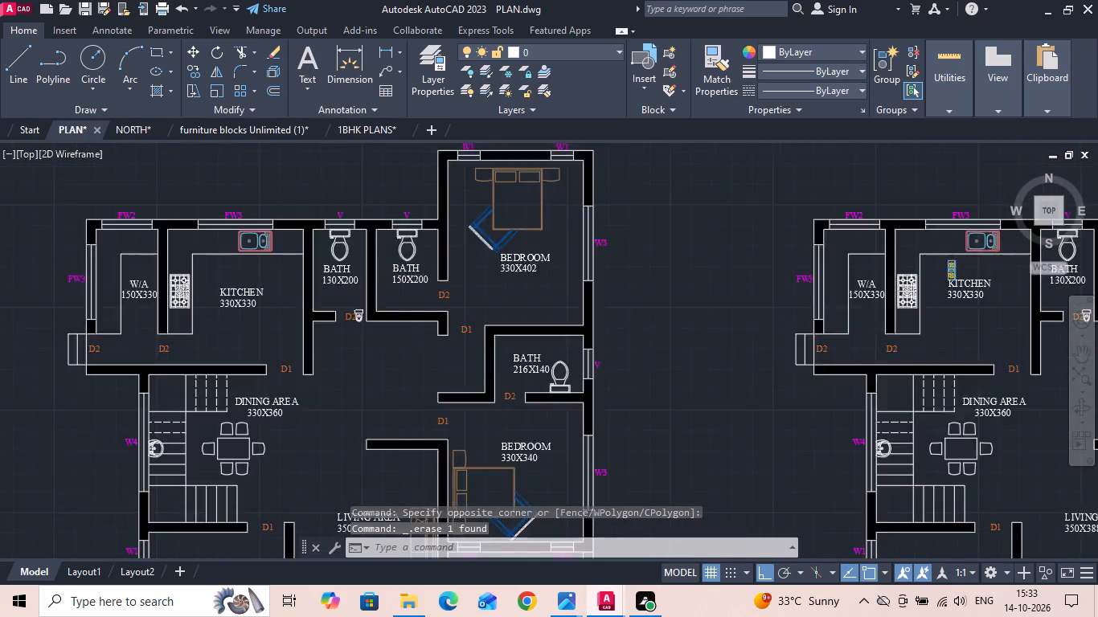
click(940, 274)
key(Delete)
Delete the small fixture block beside the D2 door of the 130X200 bath in both plans.
scroll(490, 288, down, 1)
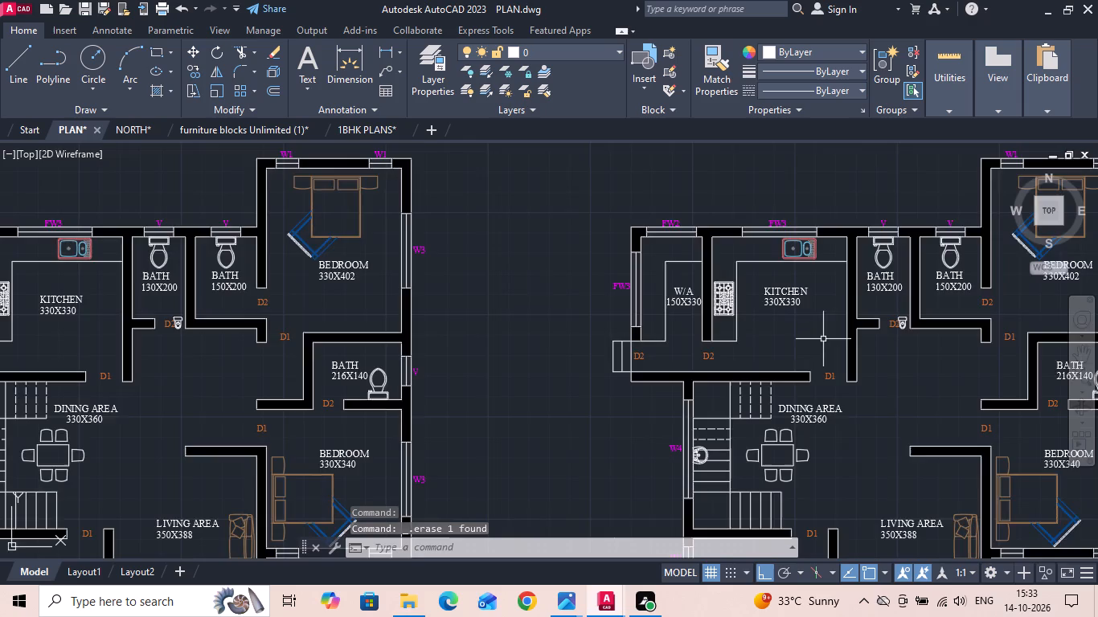
scroll(906, 337, up, 2)
click(894, 308)
key(Delete)
scroll(887, 322, down, 3)
scroll(430, 328, up, 2)
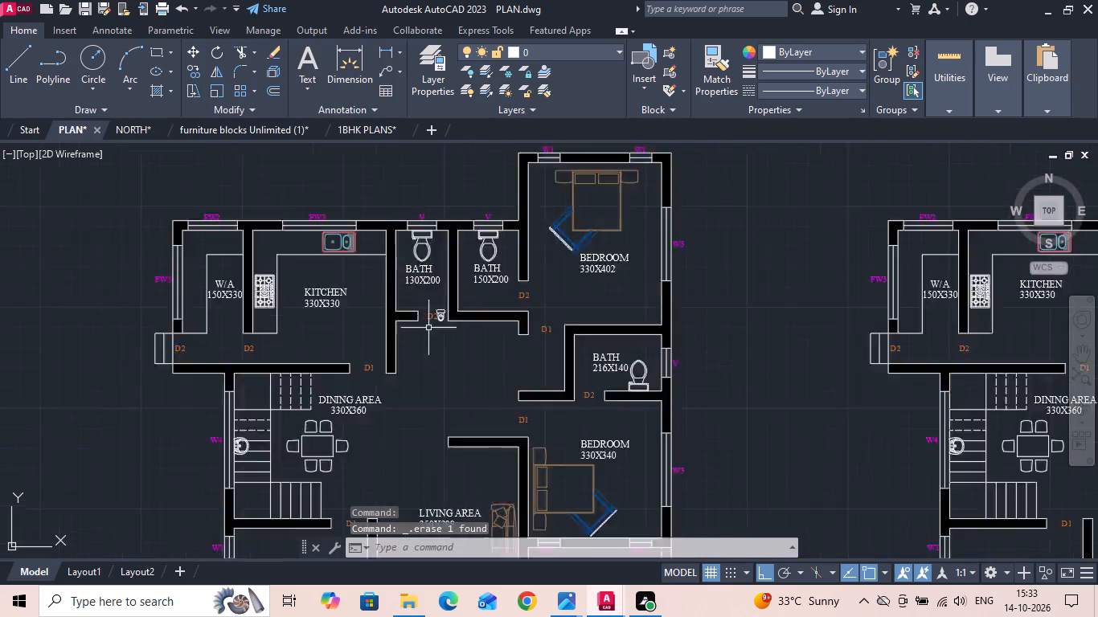
scroll(428, 328, up, 1)
click(457, 305)
key(Delete)
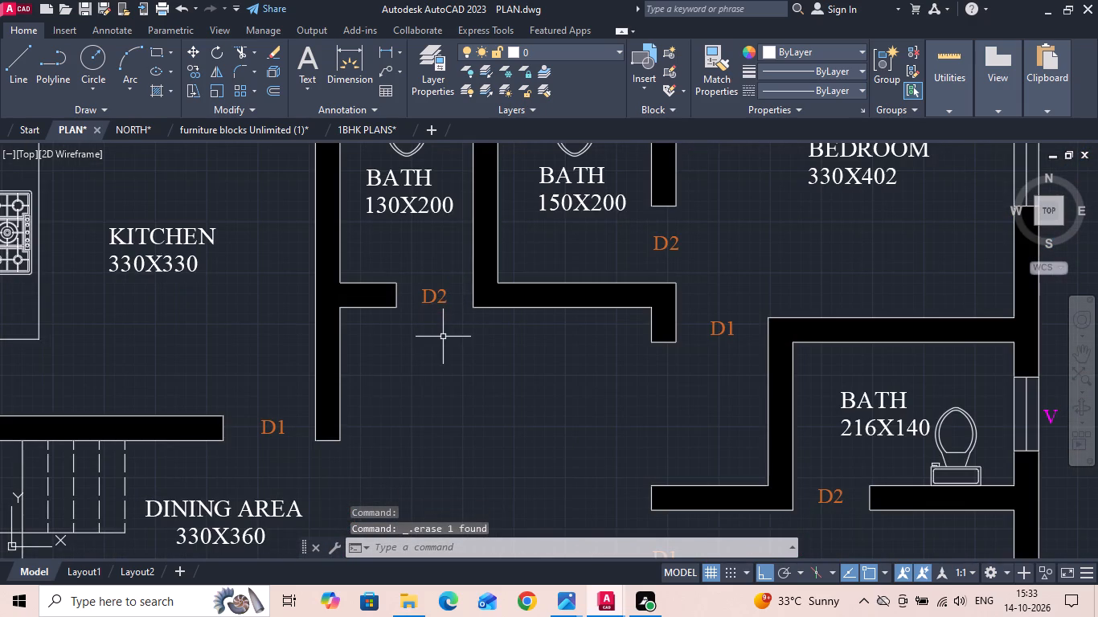
Check the reference image PLAN.jpg in Photos, and return to the PLAN.dwg drawing.
scroll(443, 337, down, 2)
middle_drag(438, 417, 437, 342)
scroll(437, 342, down, 1)
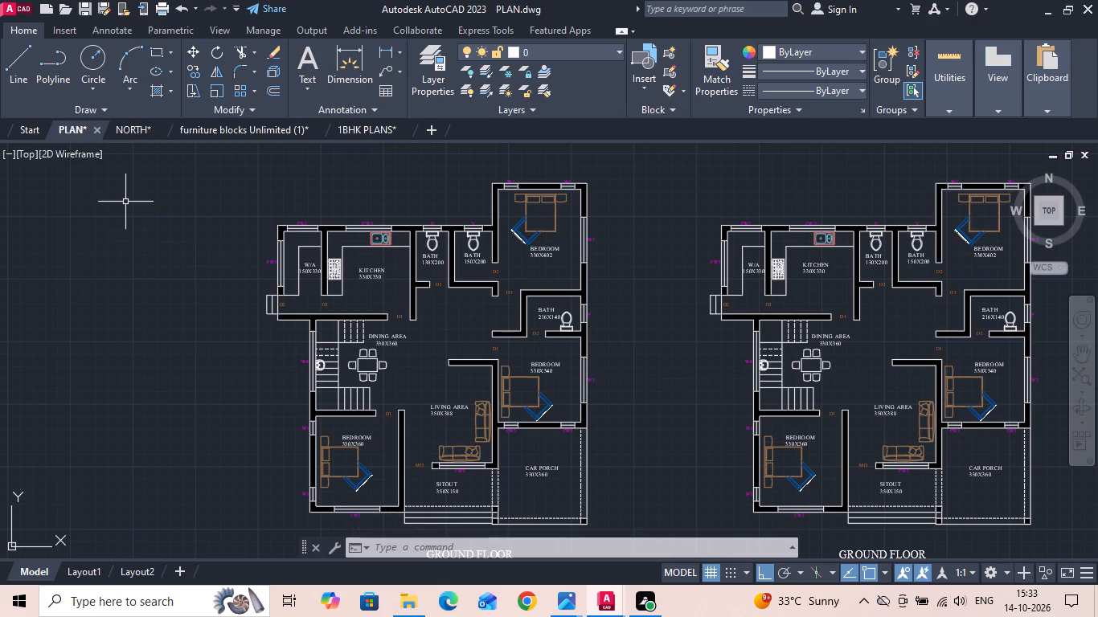
click(564, 596)
click(479, 540)
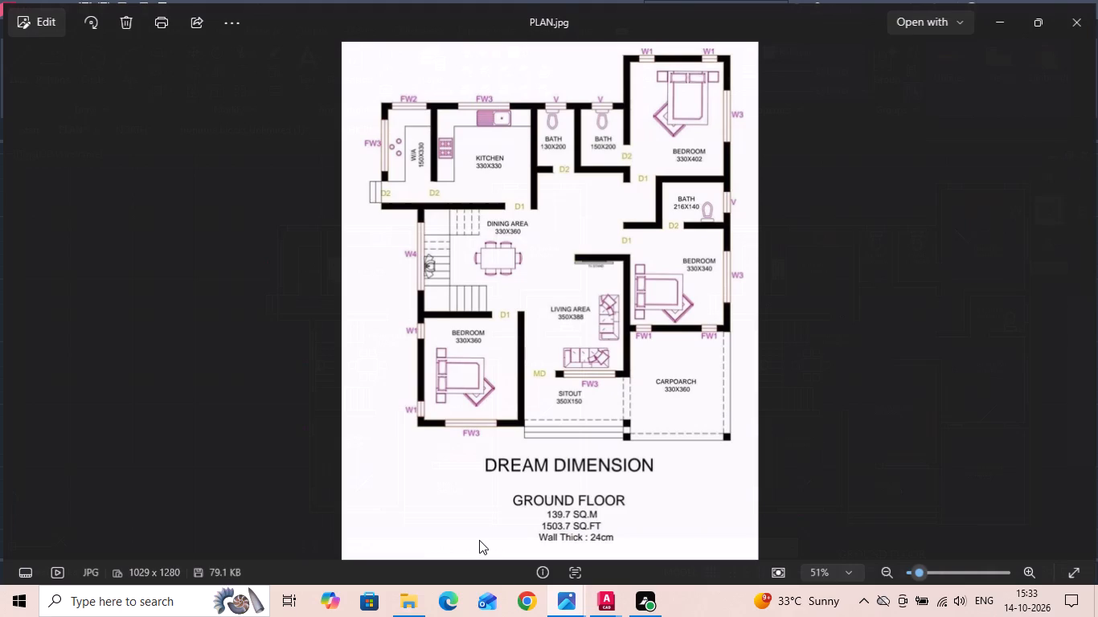
click(600, 599)
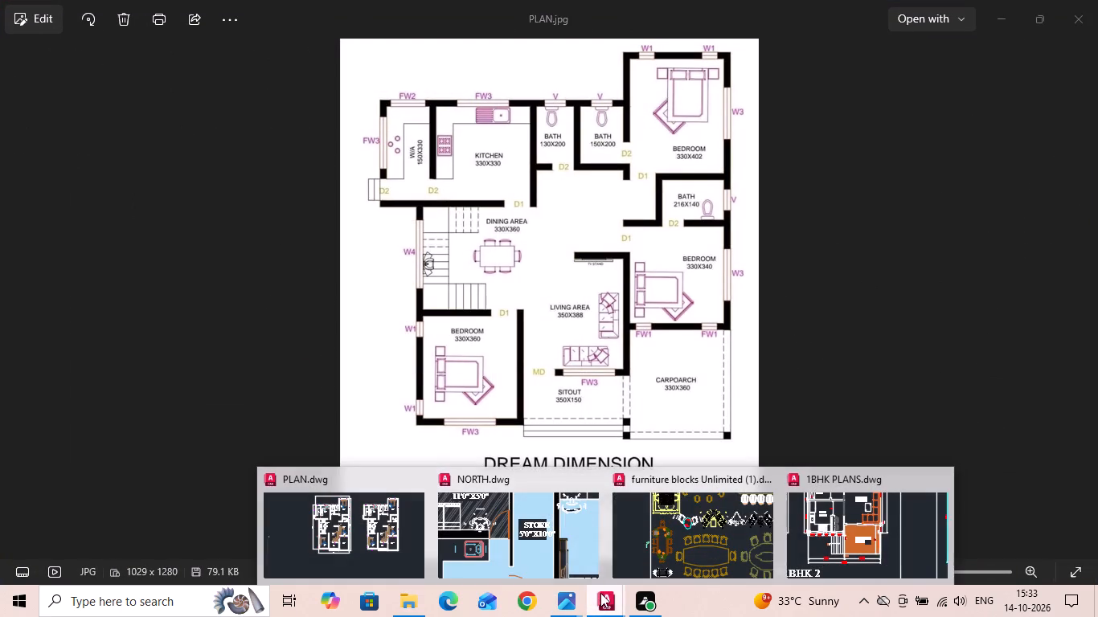
click(347, 544)
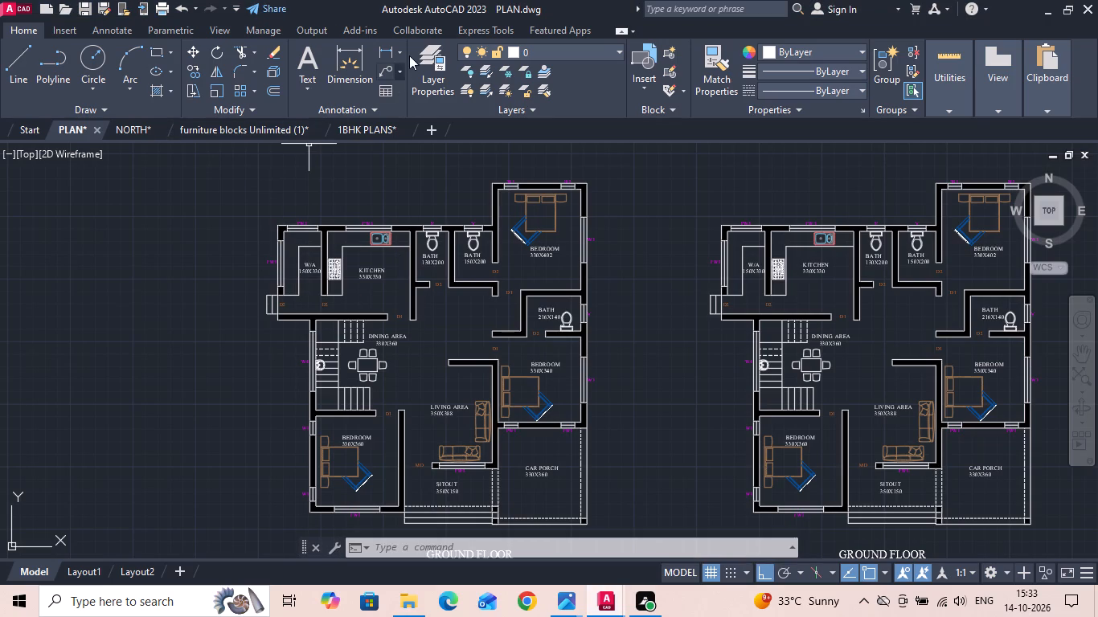
Add a linear dimension for the wall thickness at the outer W/A corner, above the FW2 window wall of the first plan.
click(389, 55)
scroll(217, 231, up, 2)
scroll(350, 196, up, 2)
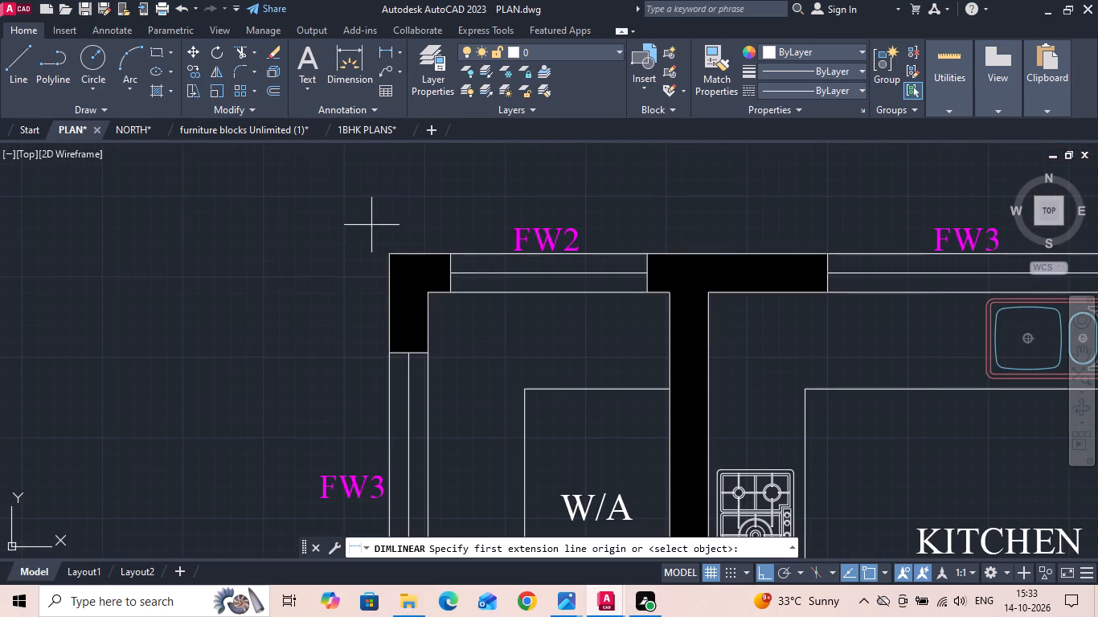
click(387, 251)
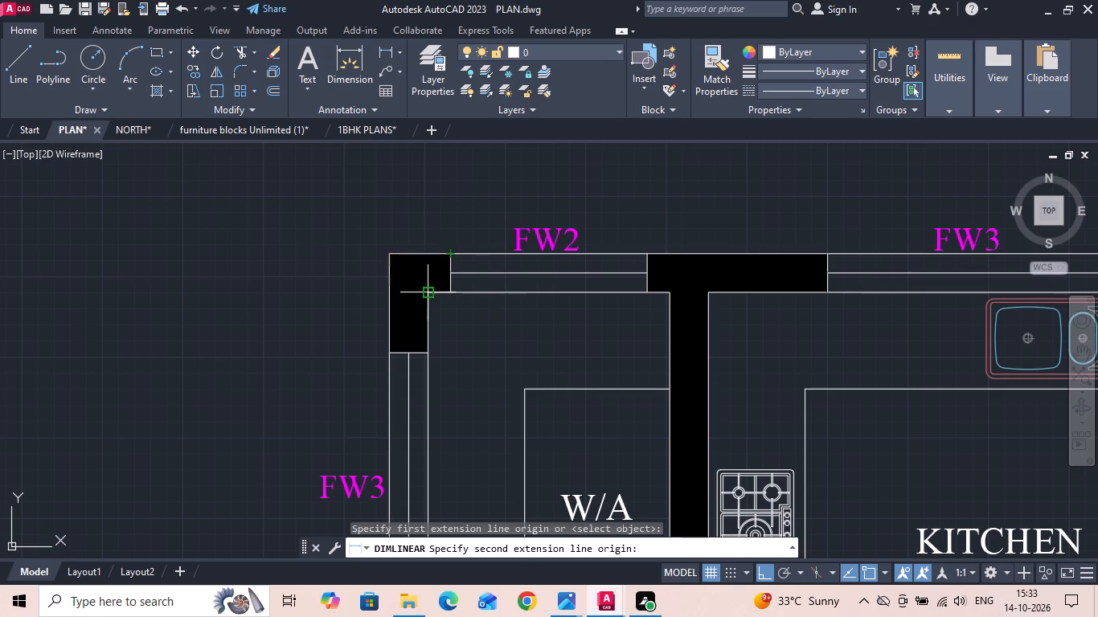
click(430, 291)
scroll(412, 220, up, 2)
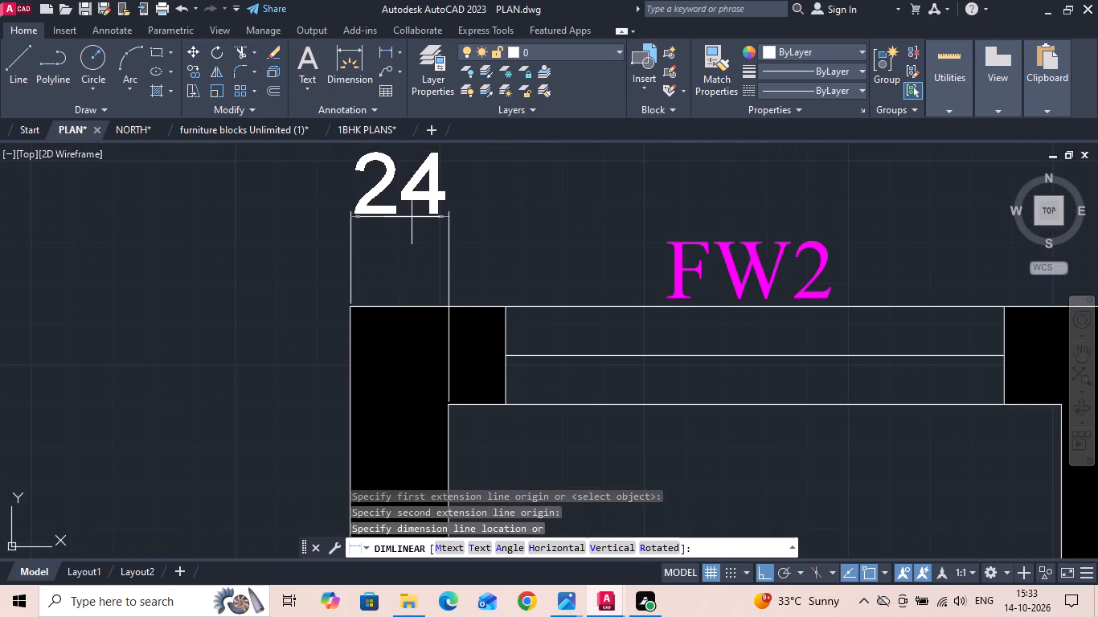
click(412, 215)
Continue the dimension chain along the upper wall across the W/A width, partition, KITCHEN width and the wall before the 130X200 bath.
text(DIM)
text(CNT)
key(space)
scroll(398, 222, down, 2)
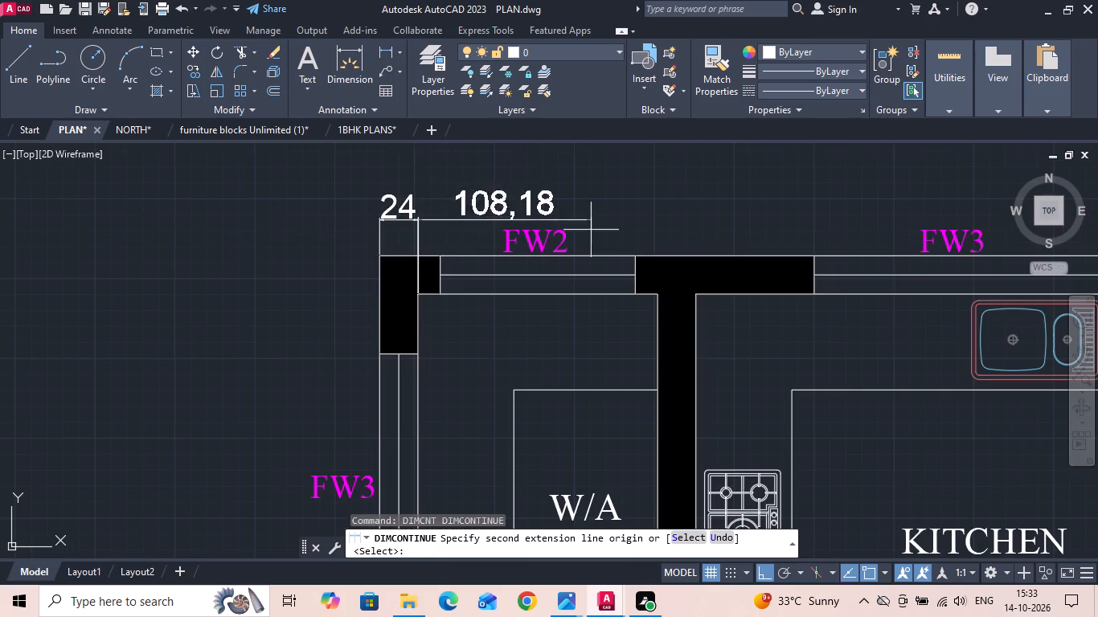
click(662, 295)
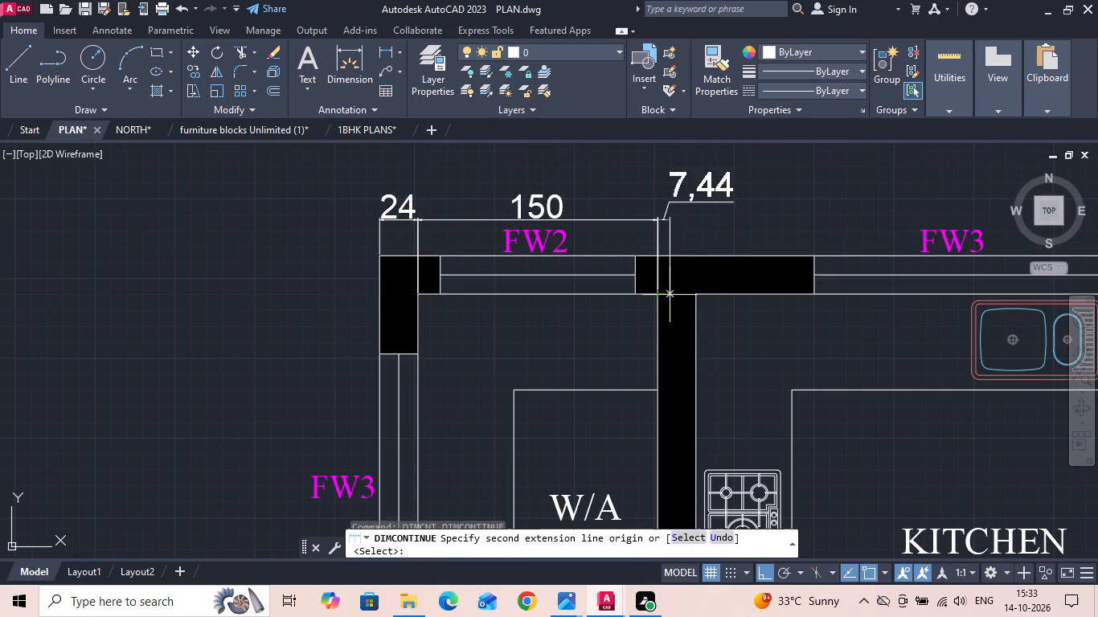
click(697, 296)
middle_drag(698, 288, 303, 220)
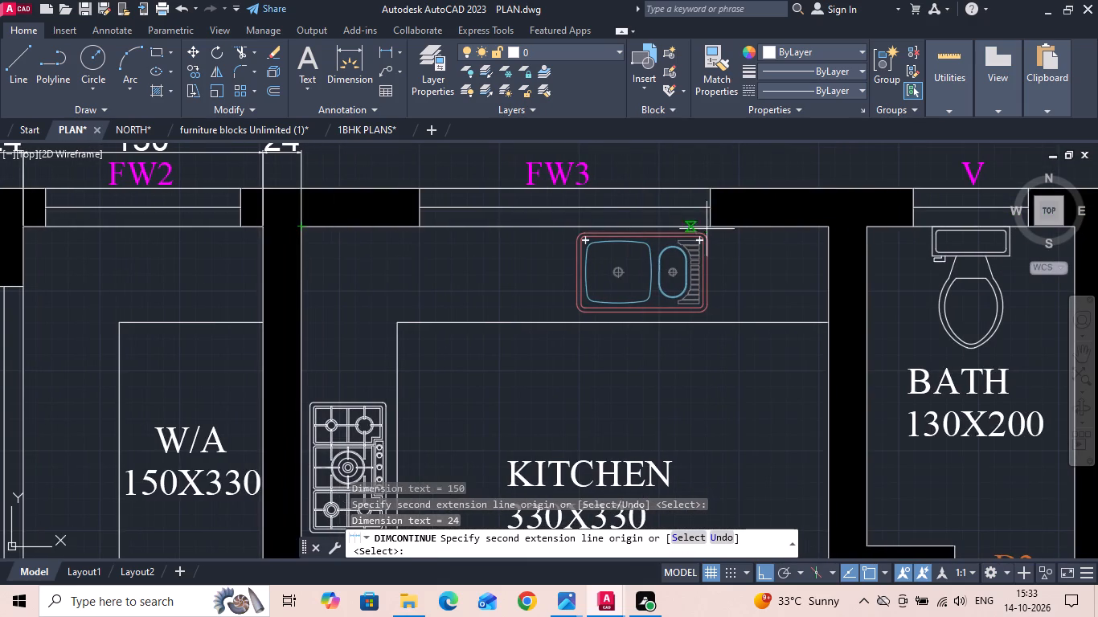
click(827, 225)
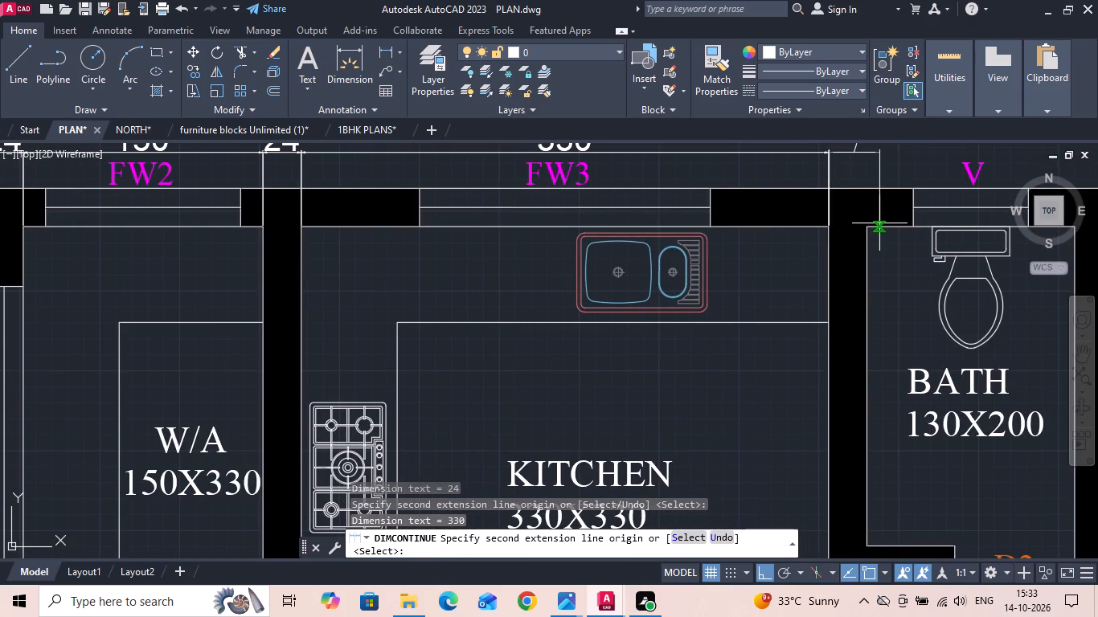
click(871, 225)
Continue the upper dimension chain across the 130X200 bath, the partition and the 150X200 bath, ending at the bedroom wall.
scroll(506, 311, down, 2)
scroll(764, 257, up, 2)
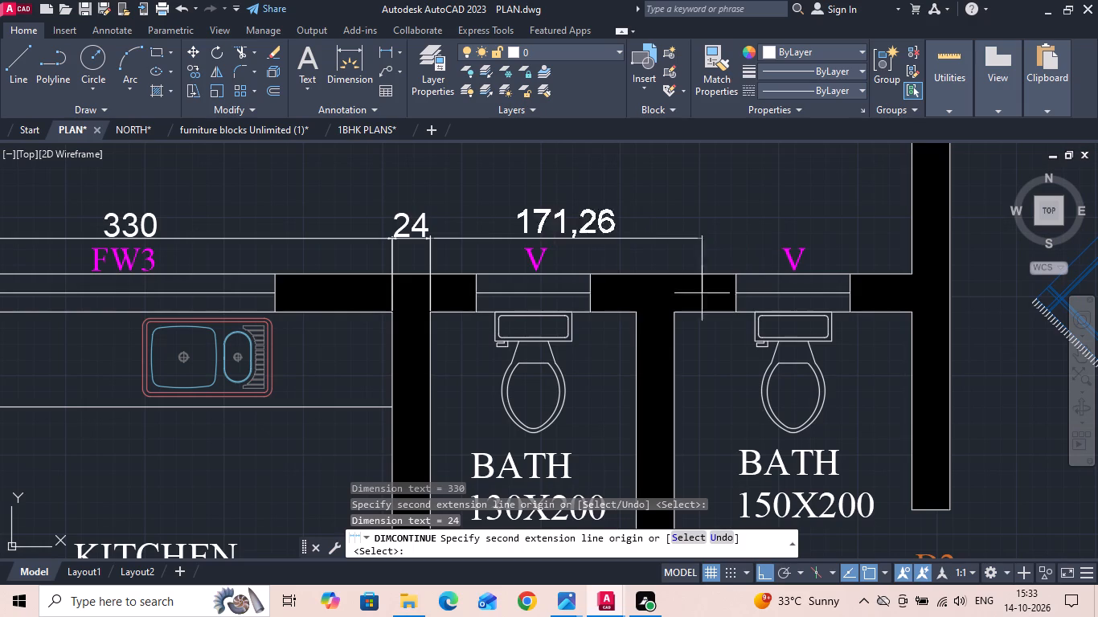
click(637, 311)
click(675, 308)
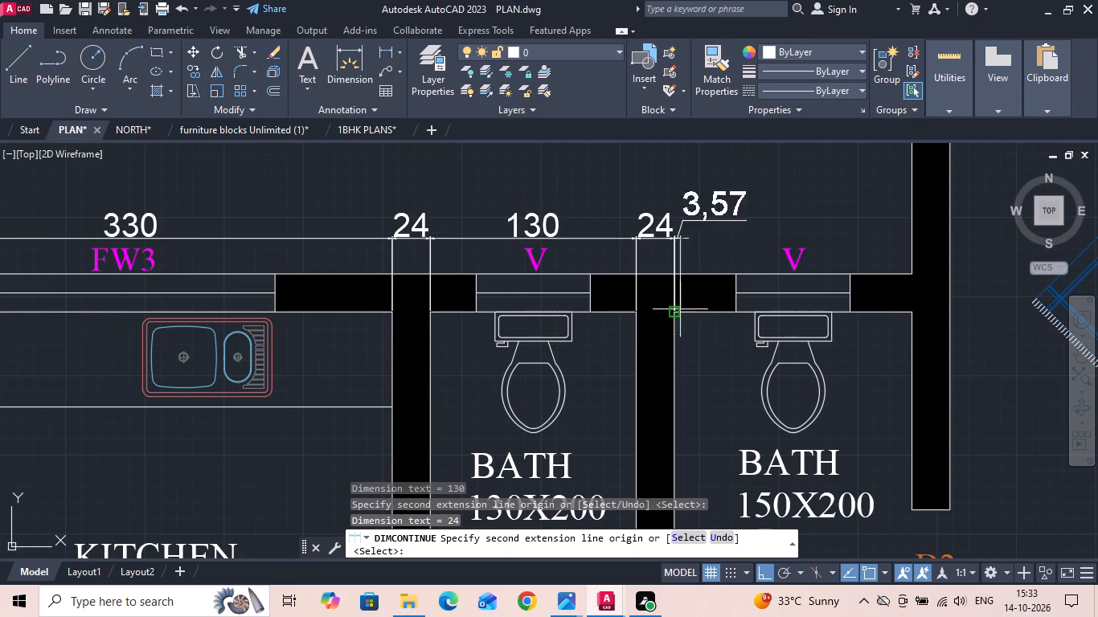
click(914, 313)
scroll(727, 327, down, 2)
scroll(805, 217, up, 1)
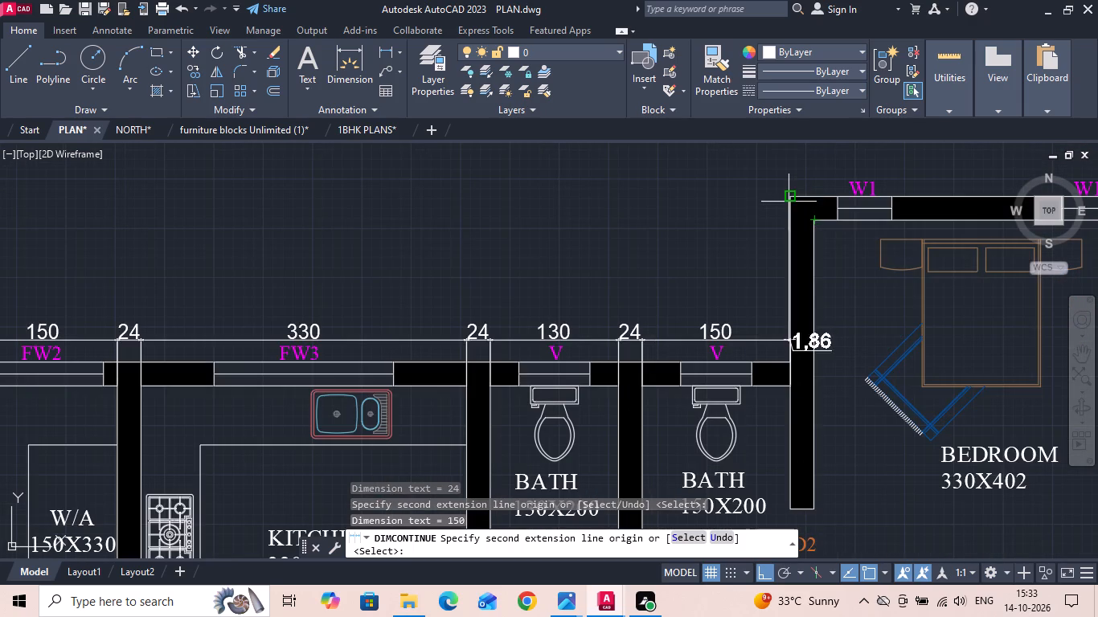
key(Escape)
Add a dimension chain above the 330X402 bedroom covering one side wall's thickness, the room's inner width and the other side wall's thickness.
middle_drag(729, 264, 629, 292)
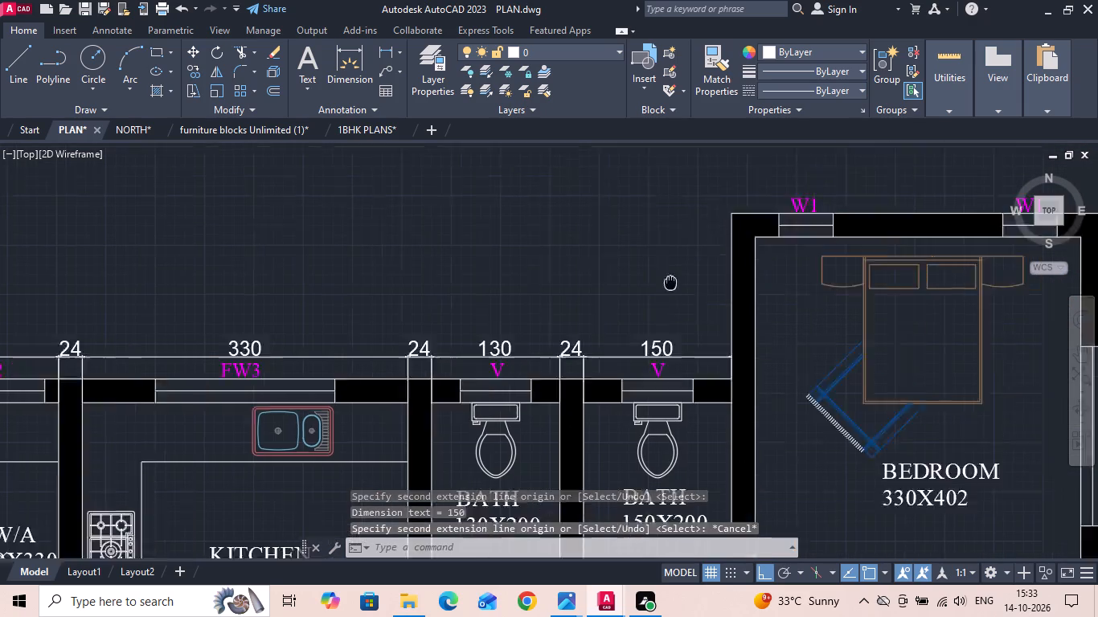
middle_drag(629, 292, 490, 321)
text(DL)
key(i)
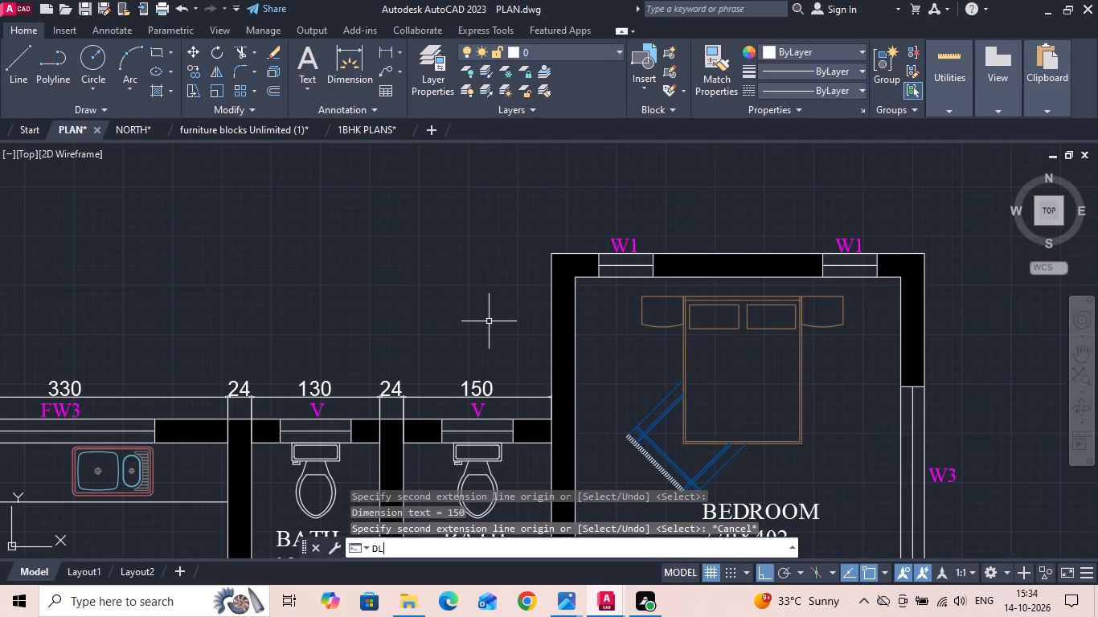
key(space)
click(551, 251)
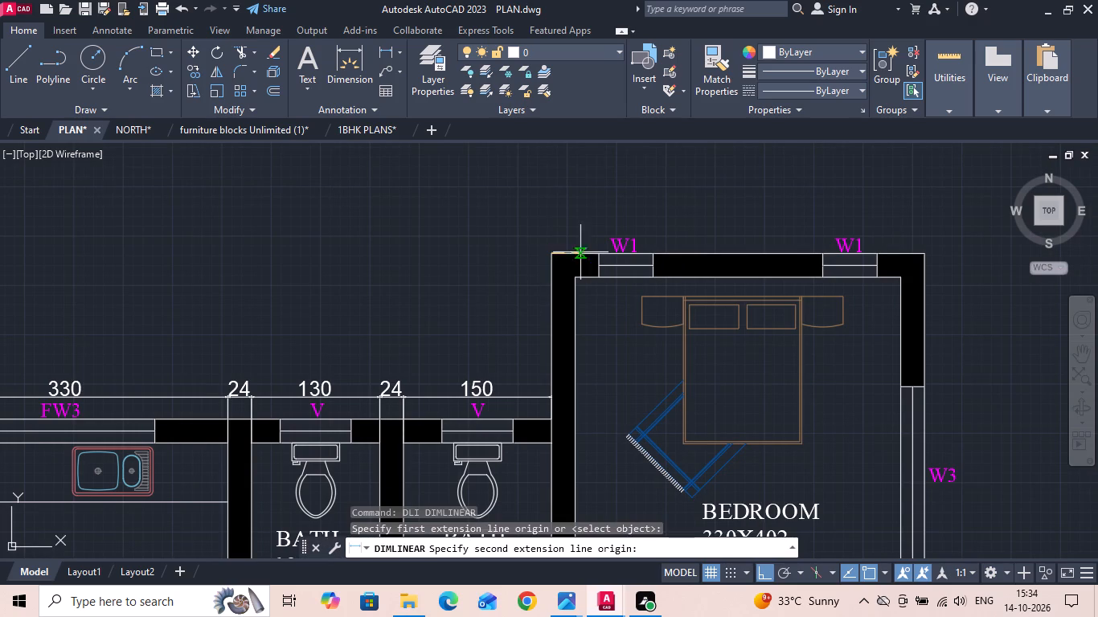
click(576, 282)
click(571, 237)
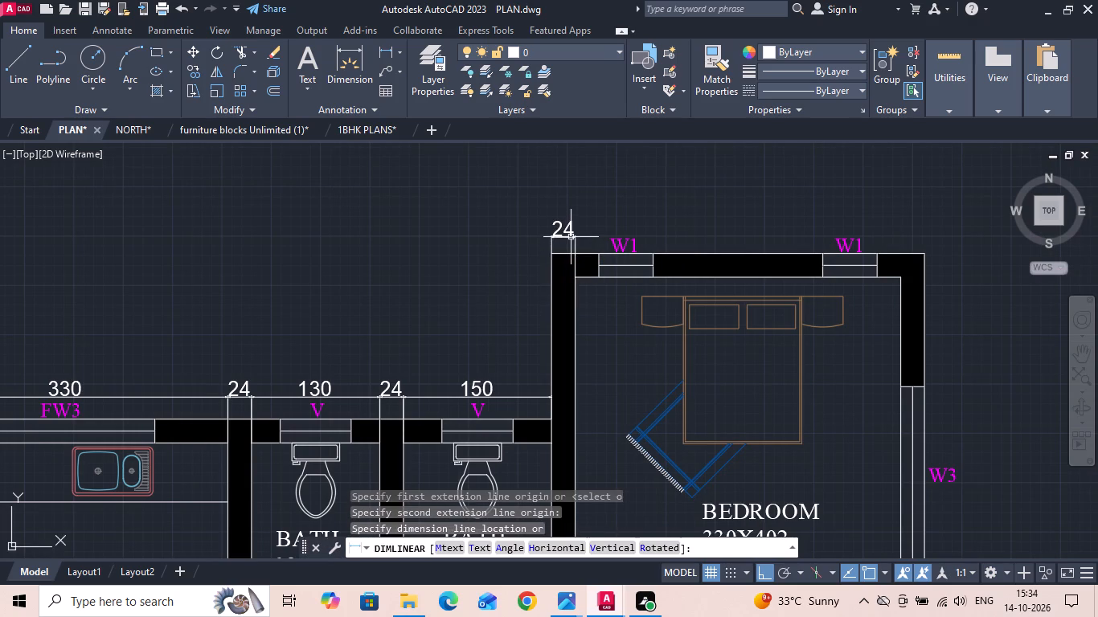
text(DIMCNT)
key(space)
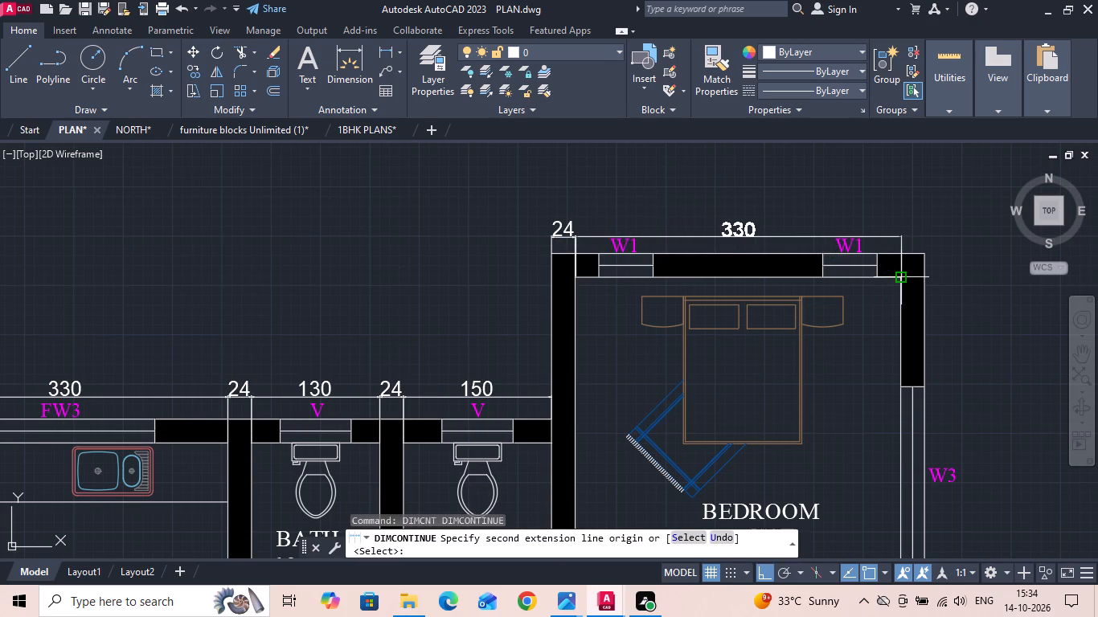
click(904, 280)
click(924, 249)
key(Escape)
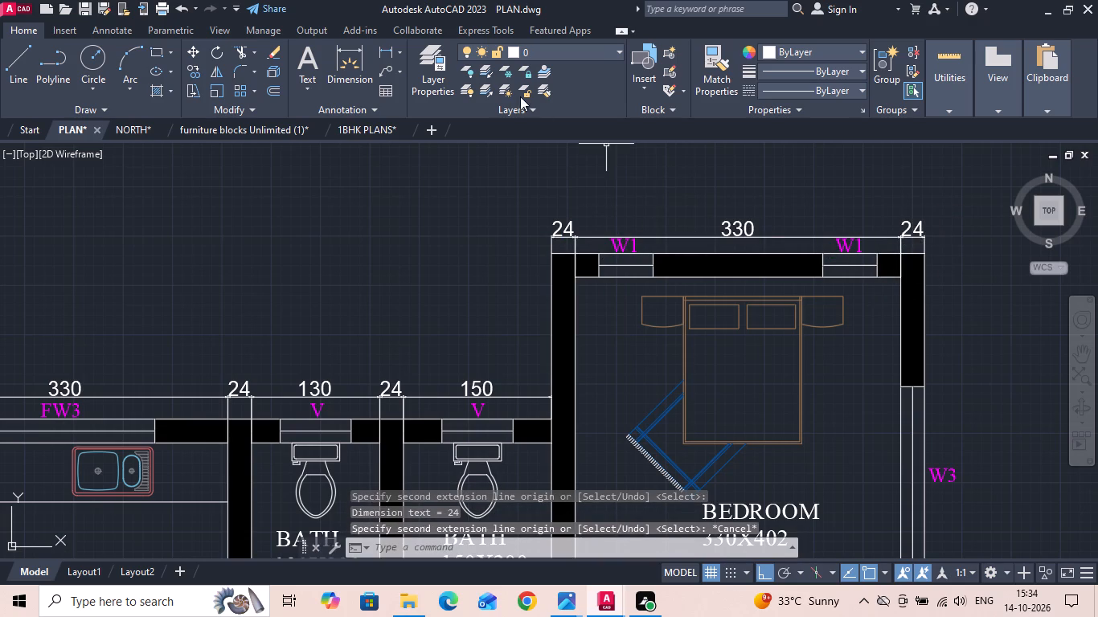
Add an overall linear dimension above the chain, spanning from the bedroom wall to the outer W/A corner.
click(382, 55)
scroll(578, 452, up, 1)
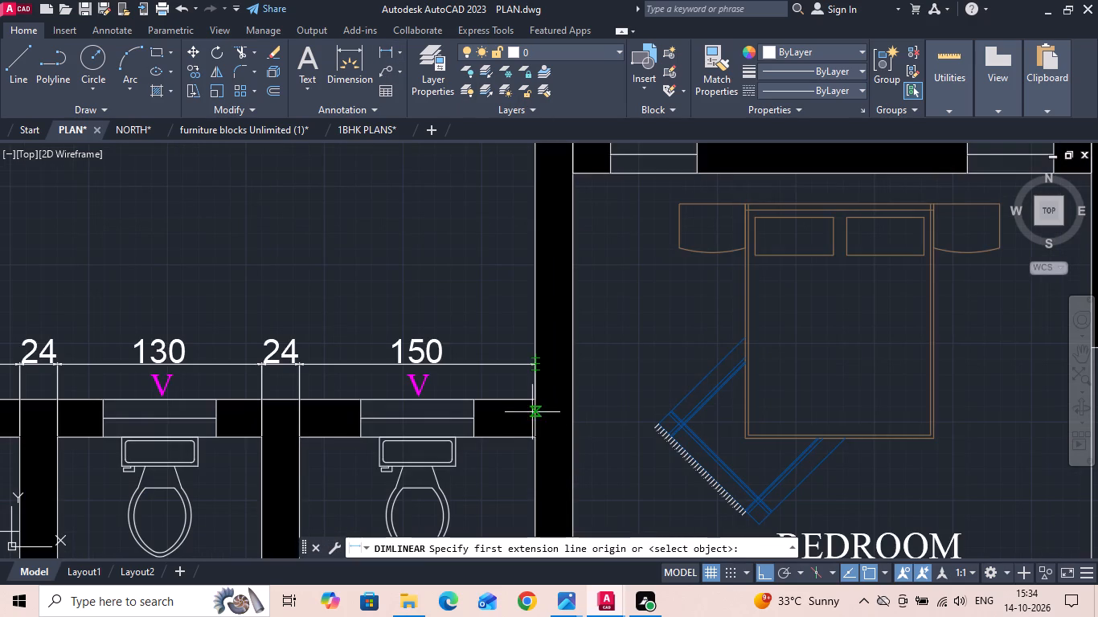
click(535, 399)
scroll(543, 398, down, 3)
scroll(237, 407, up, 2)
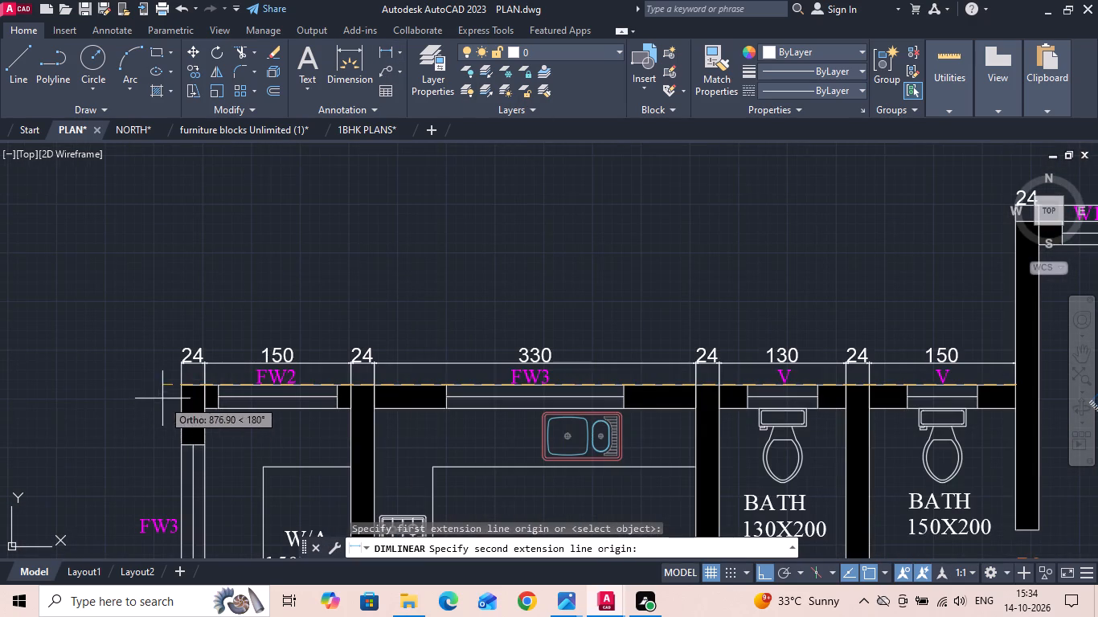
click(186, 386)
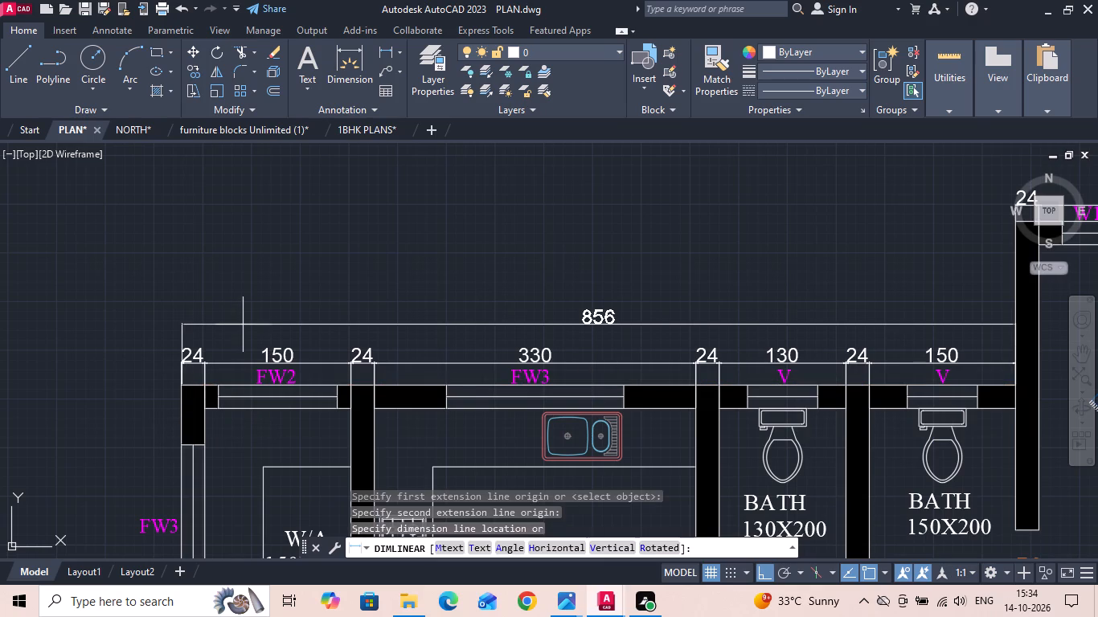
click(239, 327)
Add an overall width dimension for the 330X402 bedroom between its outer wall corners, above its dimension chain.
middle_drag(714, 231, 232, 255)
key(space)
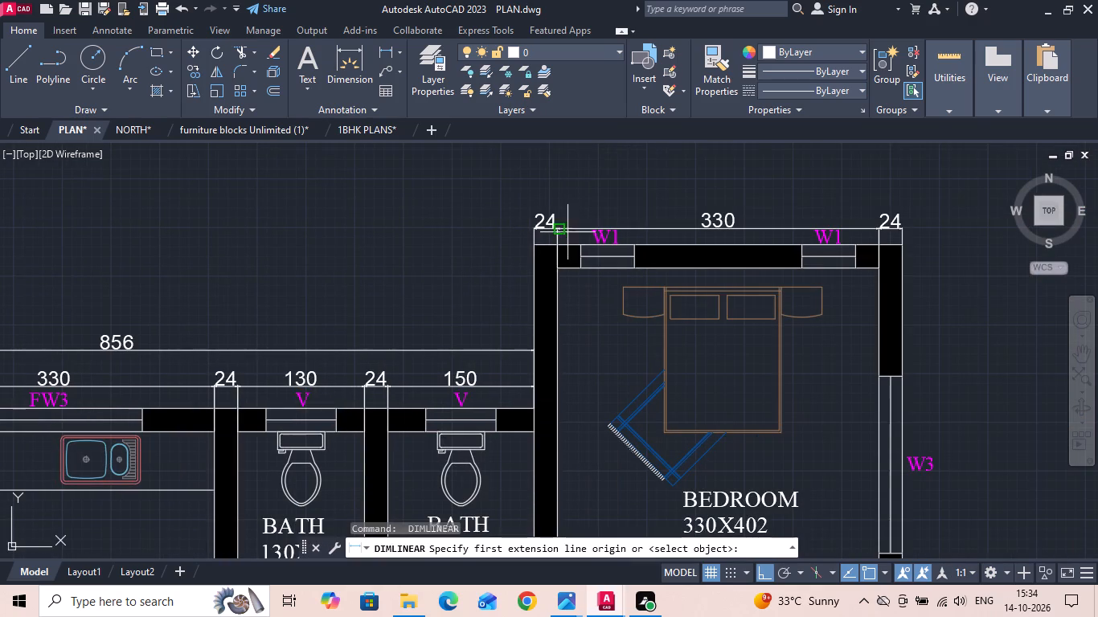
drag(534, 247, 543, 249)
click(903, 247)
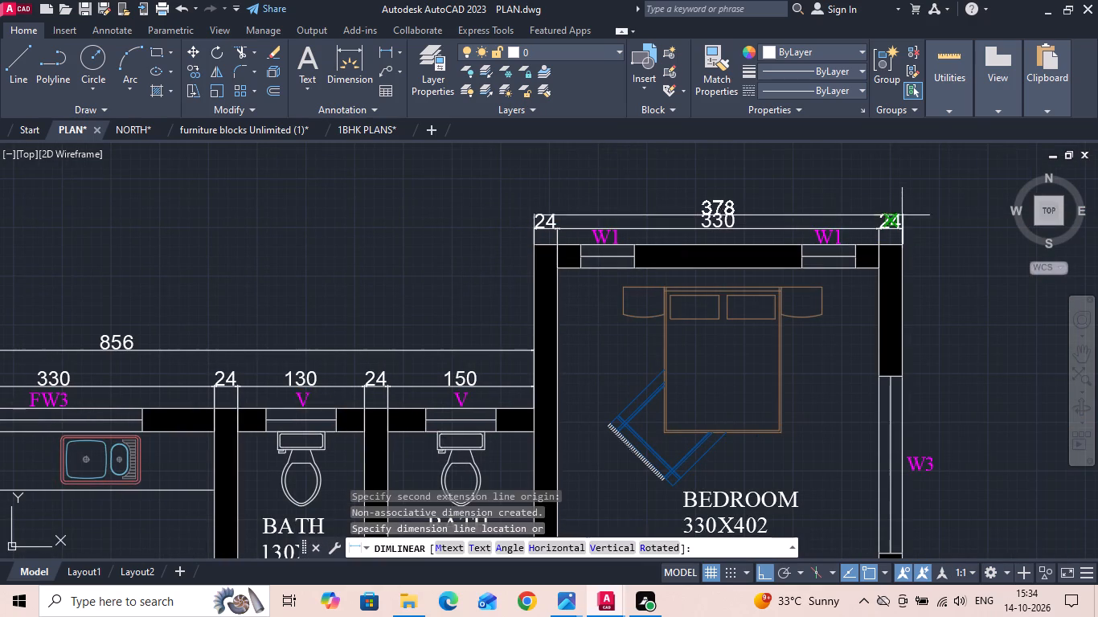
click(900, 198)
Add an overall linear dimension for the full plan width, from the bedroom's outer corner to the W/A outer corner, above all other dimensions.
key(space)
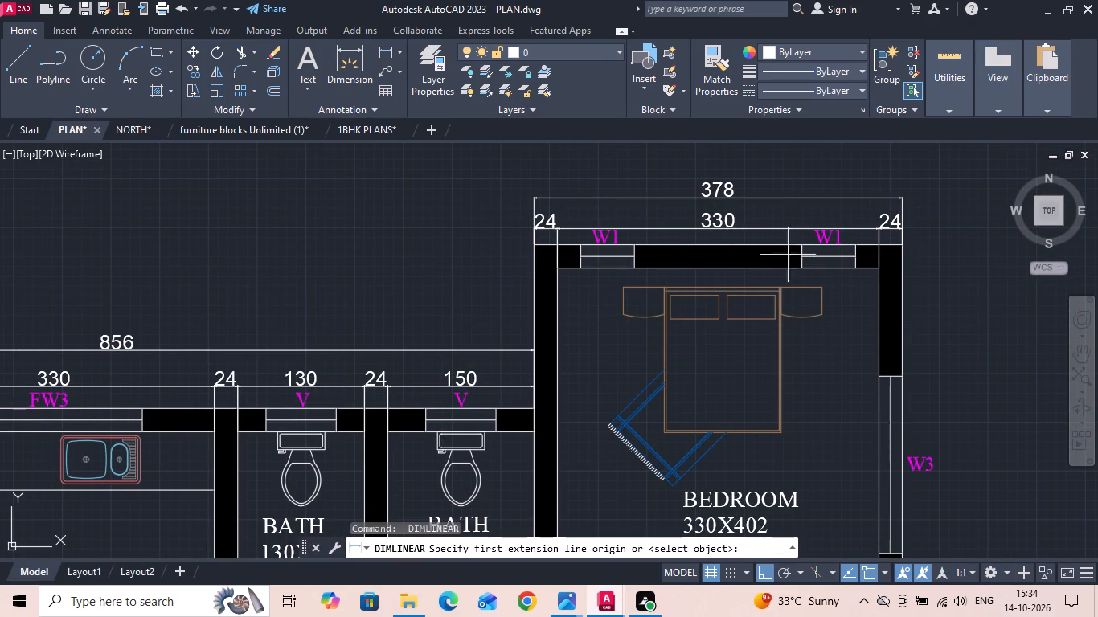
scroll(907, 250, up, 2)
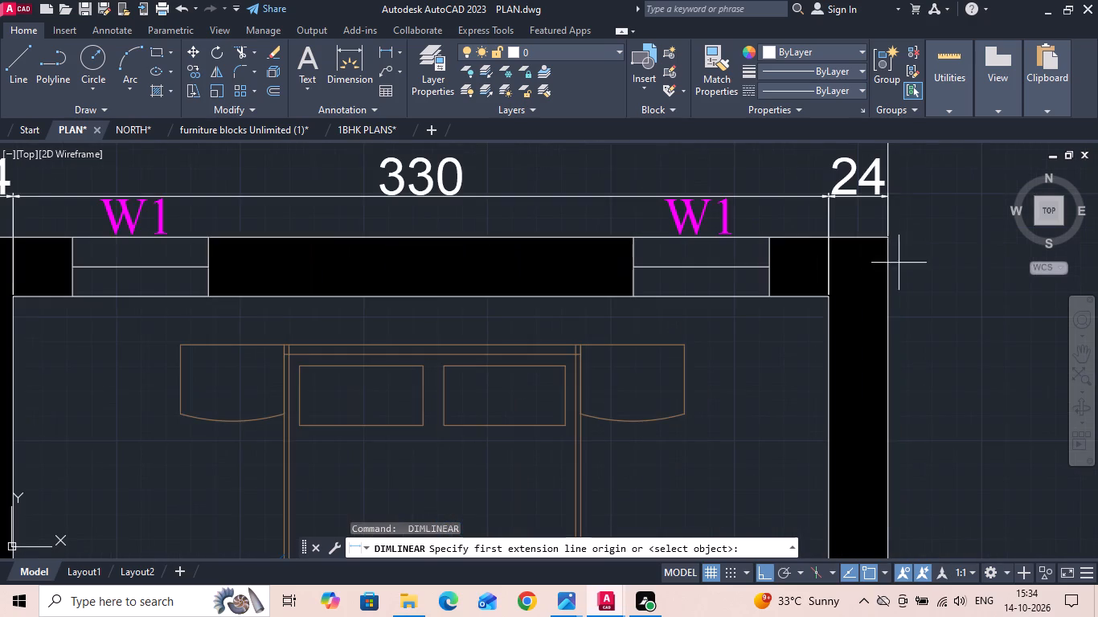
click(889, 235)
scroll(891, 241, down, 3)
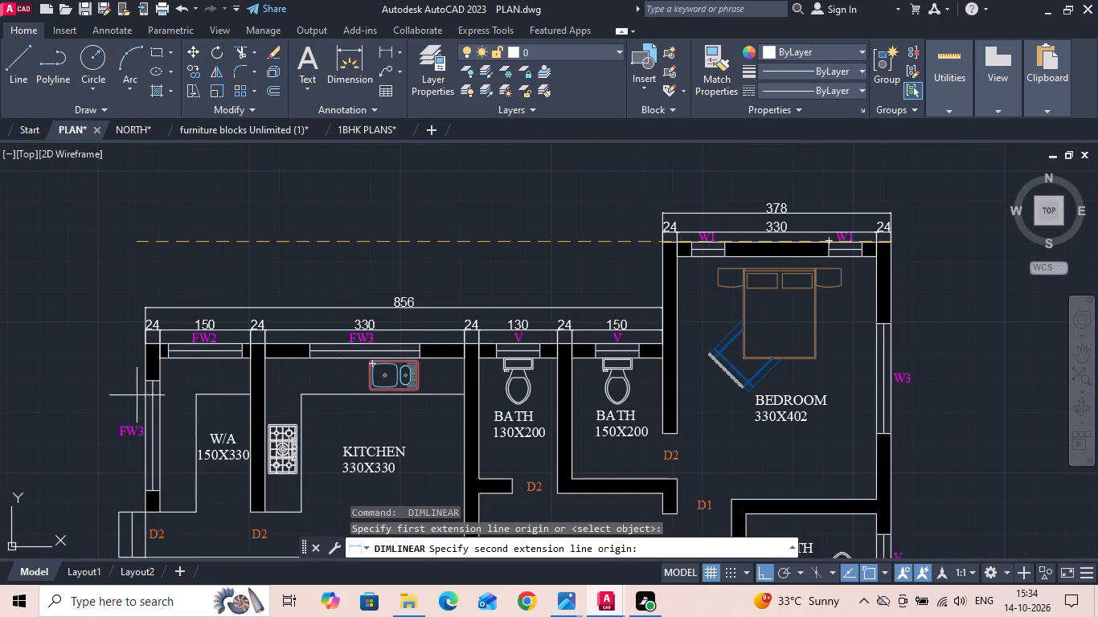
scroll(129, 370, up, 1)
click(157, 332)
scroll(157, 334, down, 1)
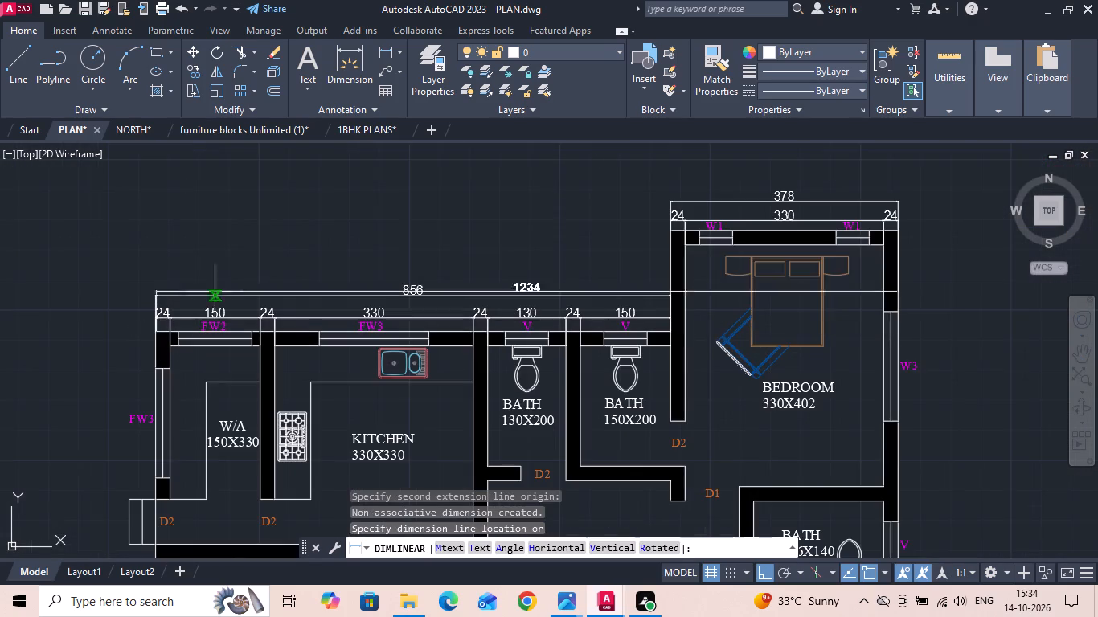
click(402, 184)
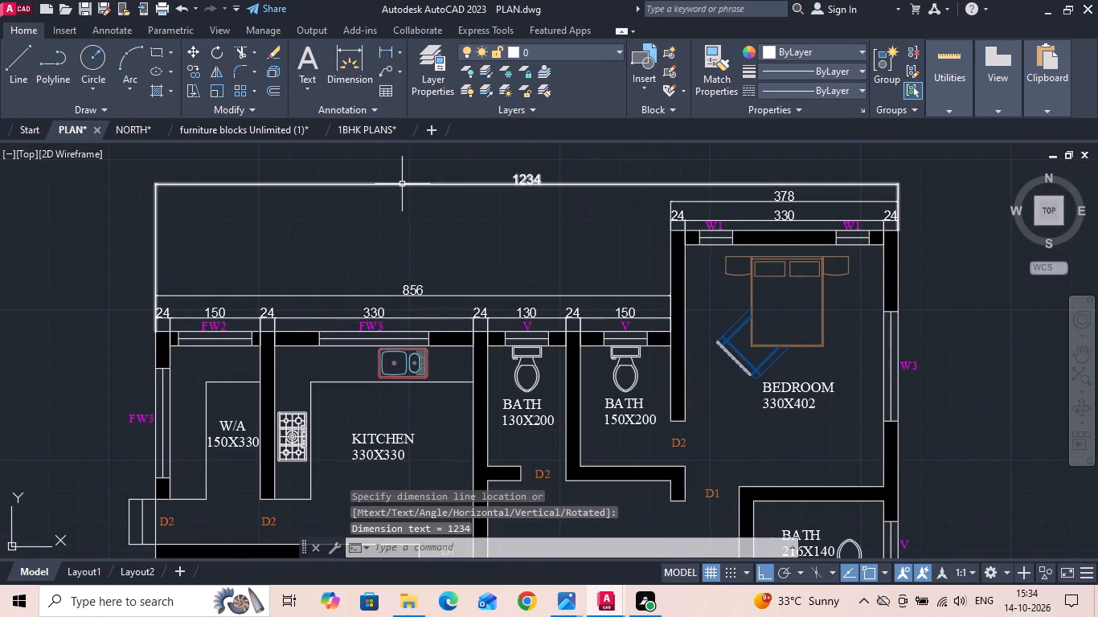
Add a vertical linear dimension for the upper wall's thickness, placed outside the W/A corner beside the FW3 window wall.
scroll(331, 250, down, 2)
scroll(445, 275, up, 2)
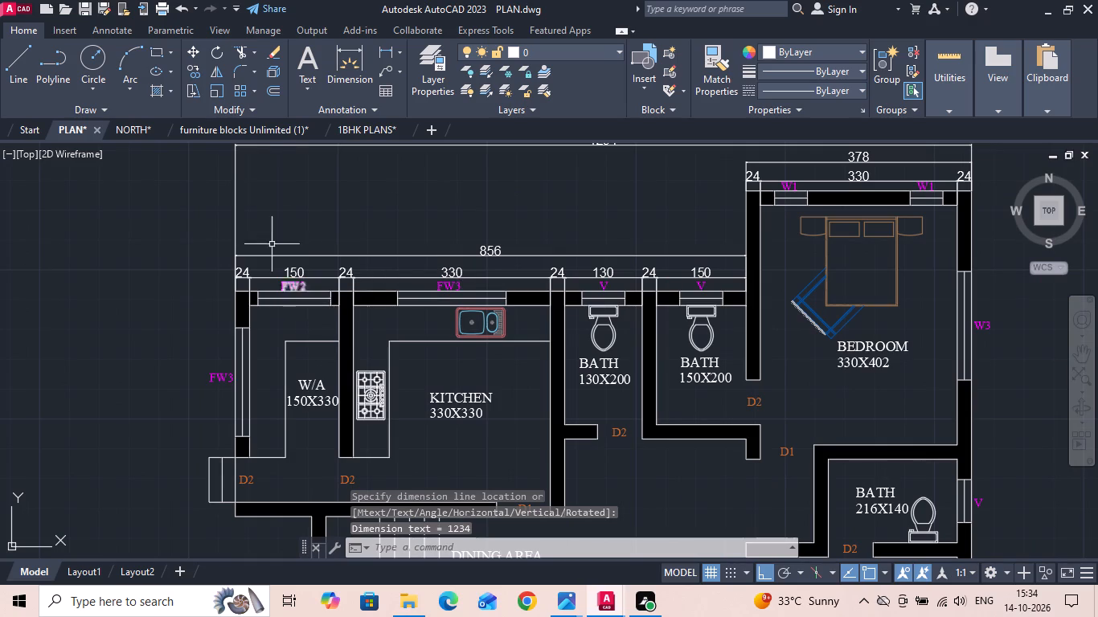
click(384, 51)
scroll(239, 307, up, 1)
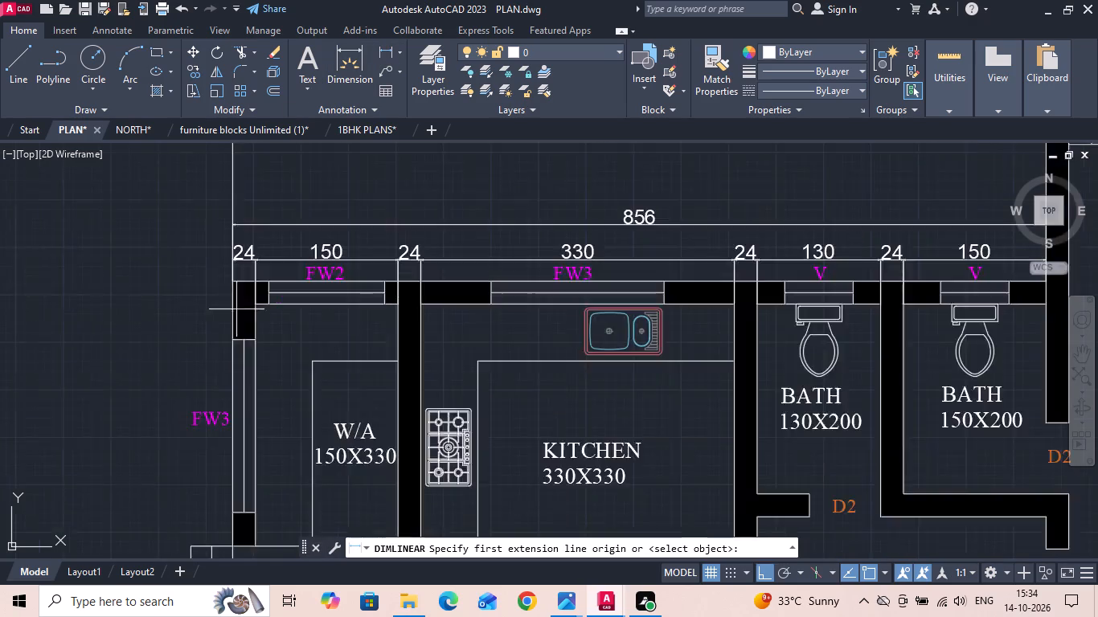
scroll(233, 313, up, 2)
click(223, 233)
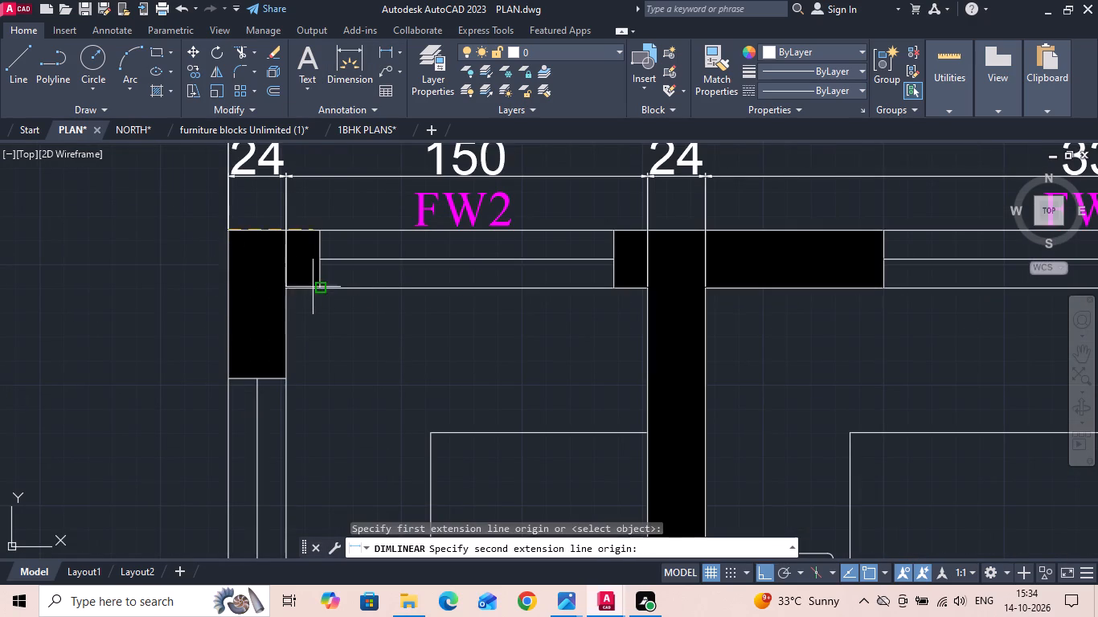
click(291, 288)
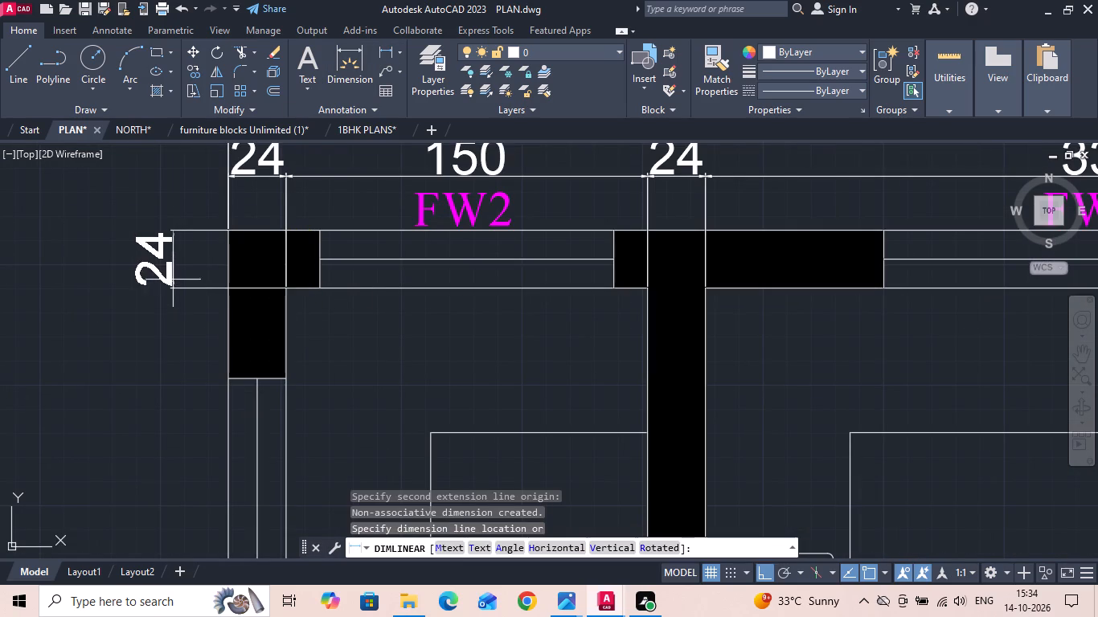
scroll(169, 277, down, 2)
scroll(170, 276, up, 1)
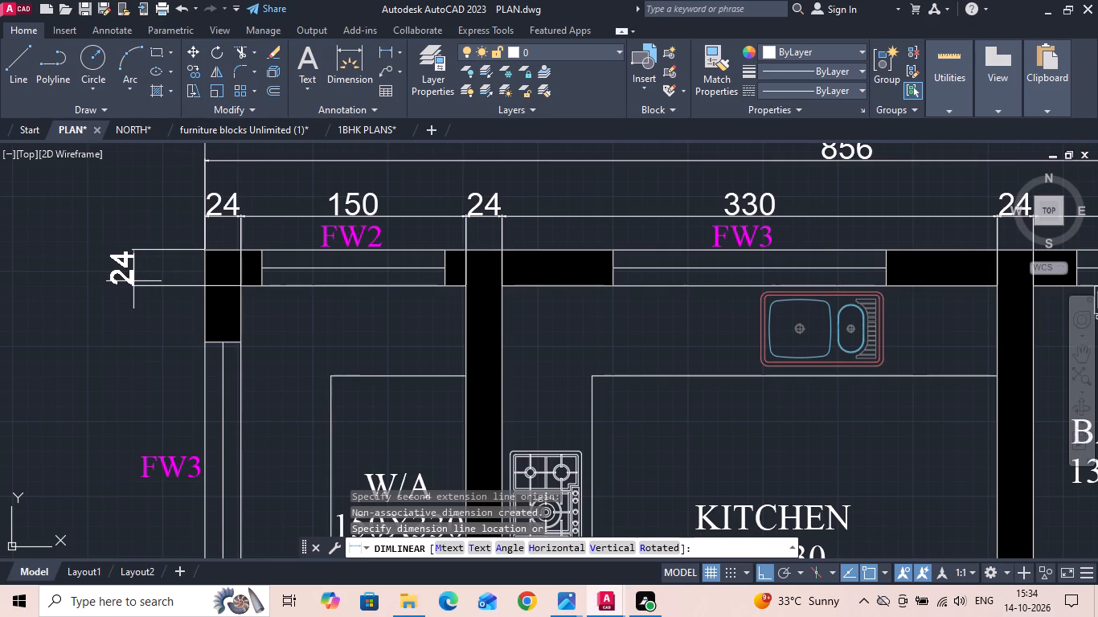
click(137, 282)
Continue the vertical dimension chain from the upper wall dimension along the W/A space and across the wall above the dining area.
text(DIMCNT)
key(space)
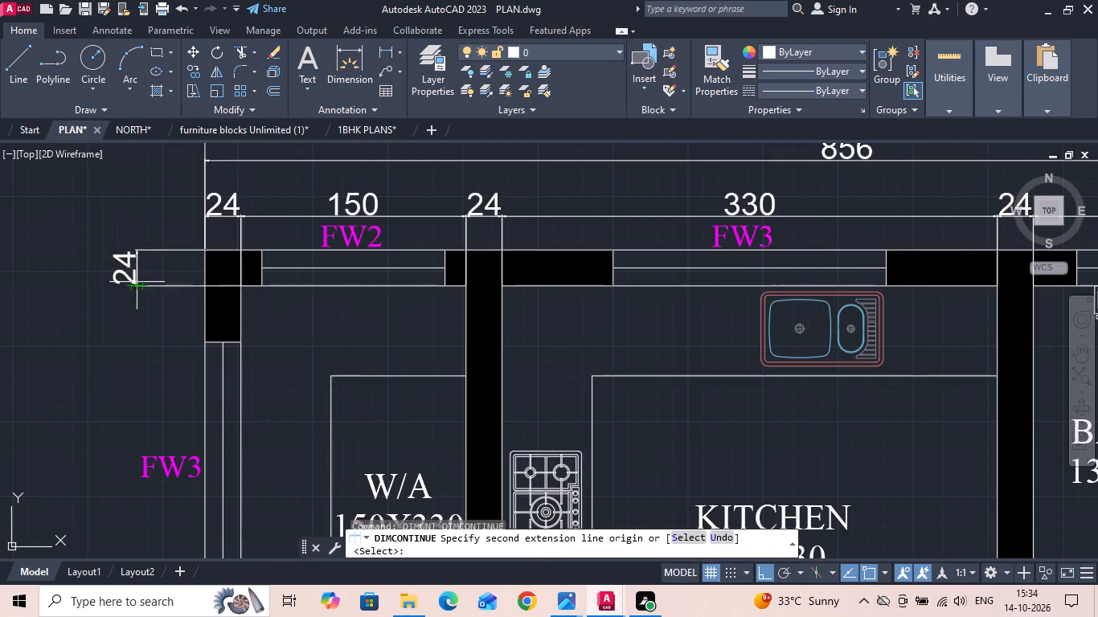
scroll(175, 246, down, 2)
scroll(155, 398, up, 2)
middle_drag(244, 432, 295, 331)
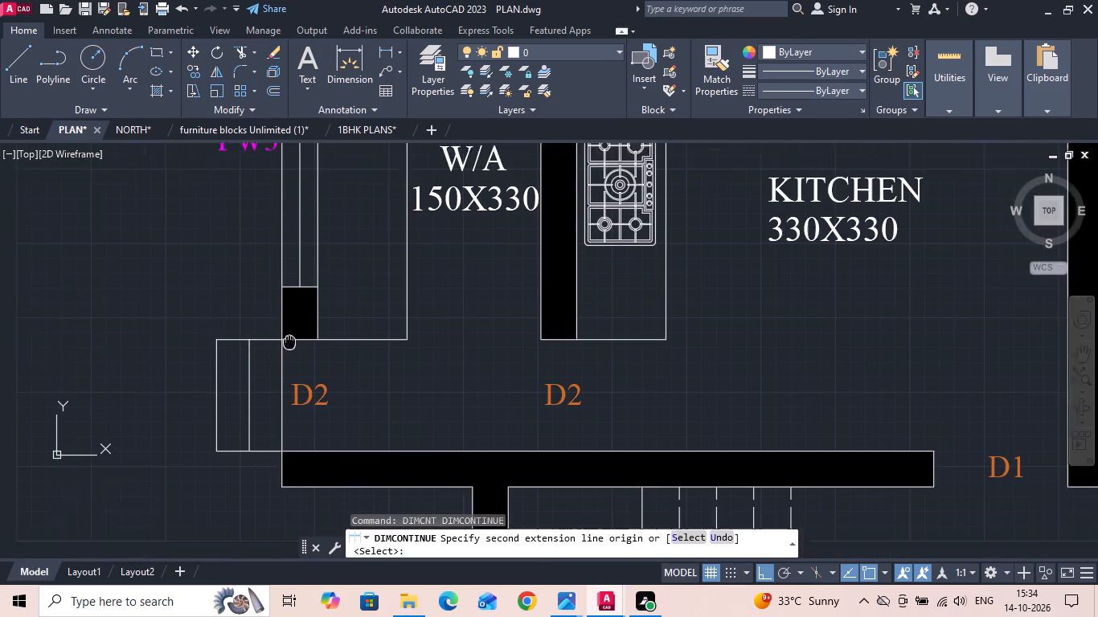
middle_drag(295, 331, 301, 322)
click(295, 431)
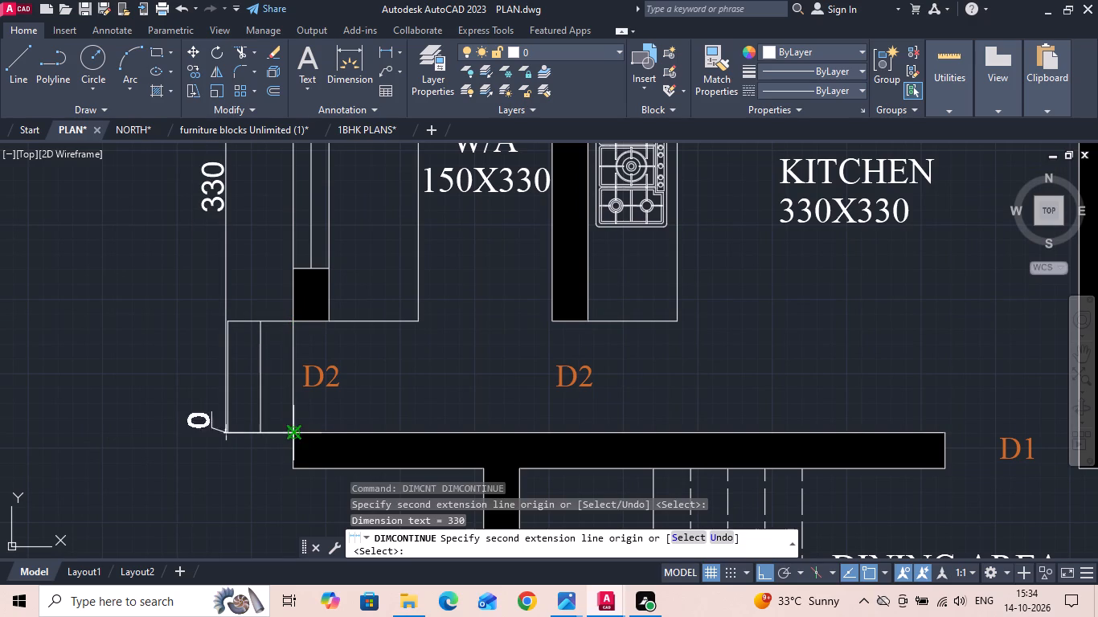
click(292, 467)
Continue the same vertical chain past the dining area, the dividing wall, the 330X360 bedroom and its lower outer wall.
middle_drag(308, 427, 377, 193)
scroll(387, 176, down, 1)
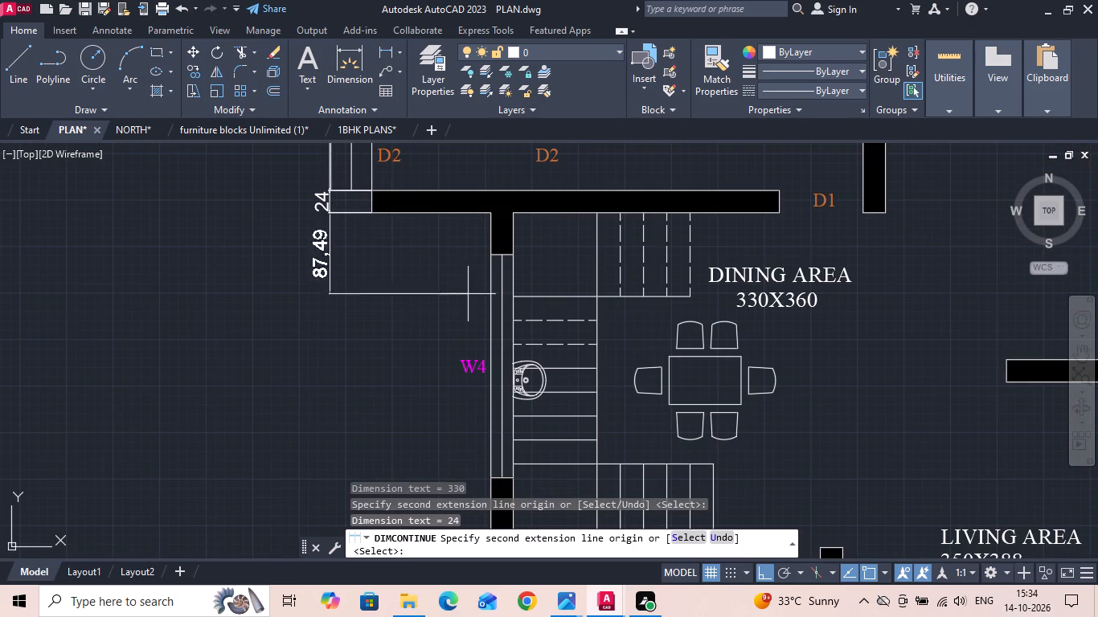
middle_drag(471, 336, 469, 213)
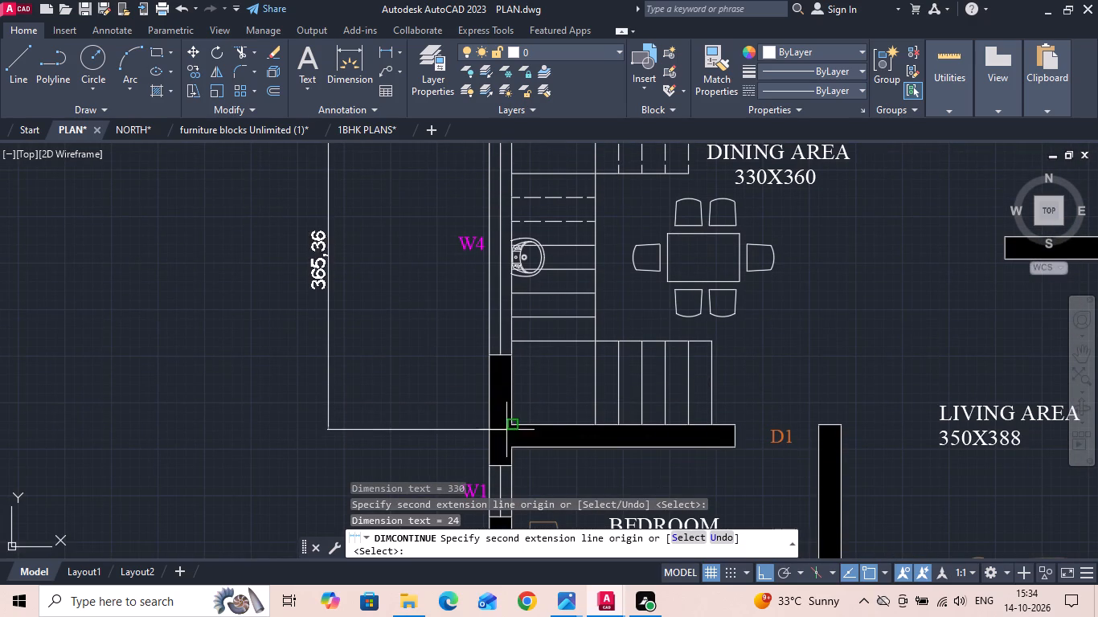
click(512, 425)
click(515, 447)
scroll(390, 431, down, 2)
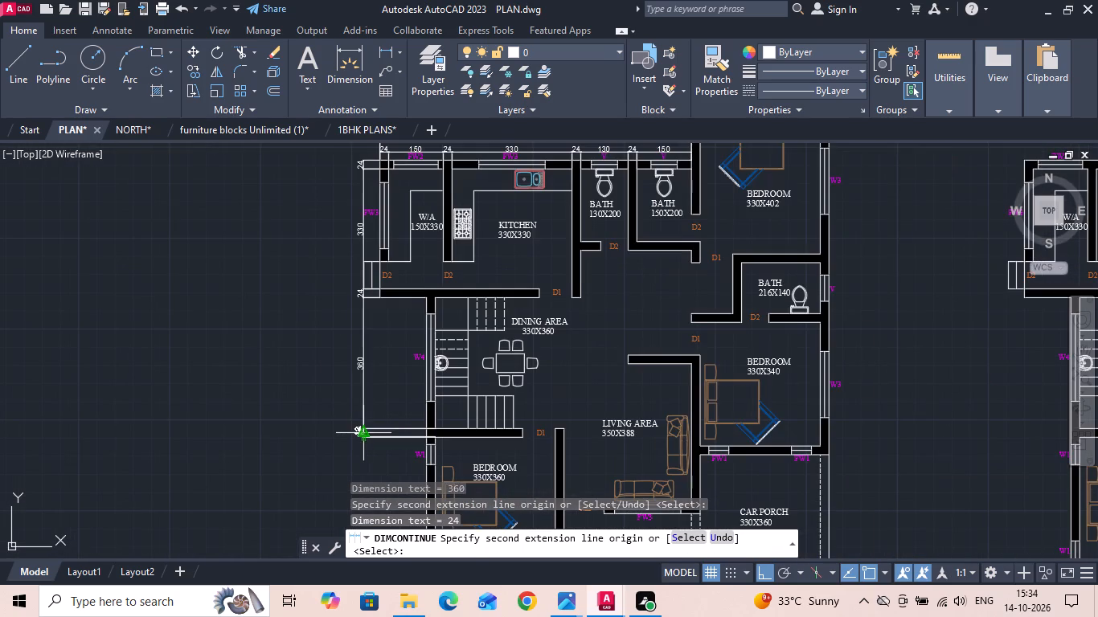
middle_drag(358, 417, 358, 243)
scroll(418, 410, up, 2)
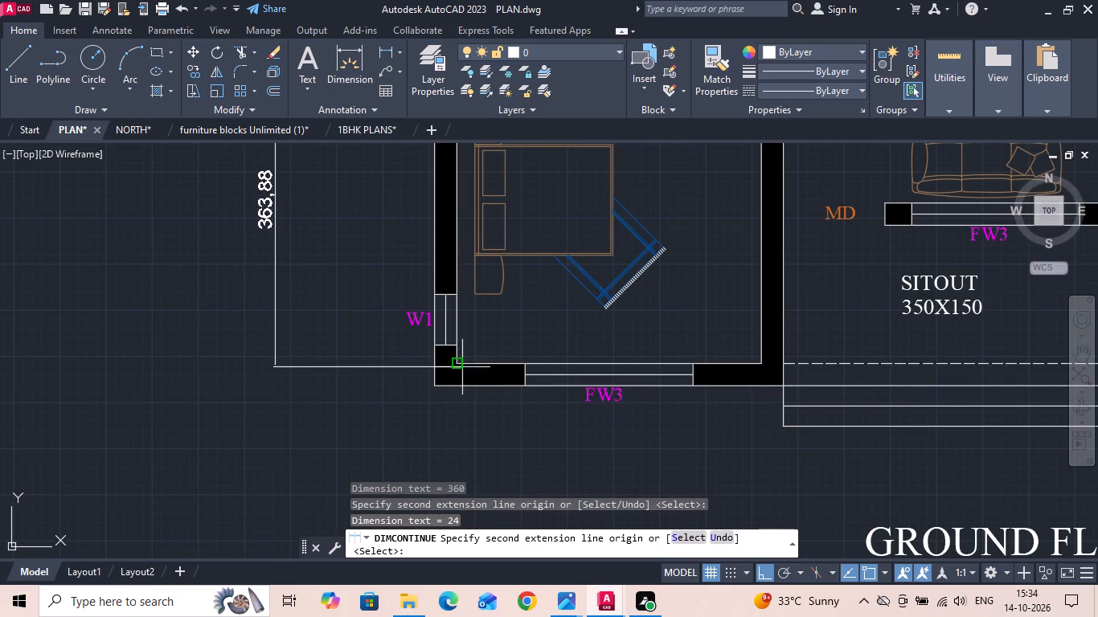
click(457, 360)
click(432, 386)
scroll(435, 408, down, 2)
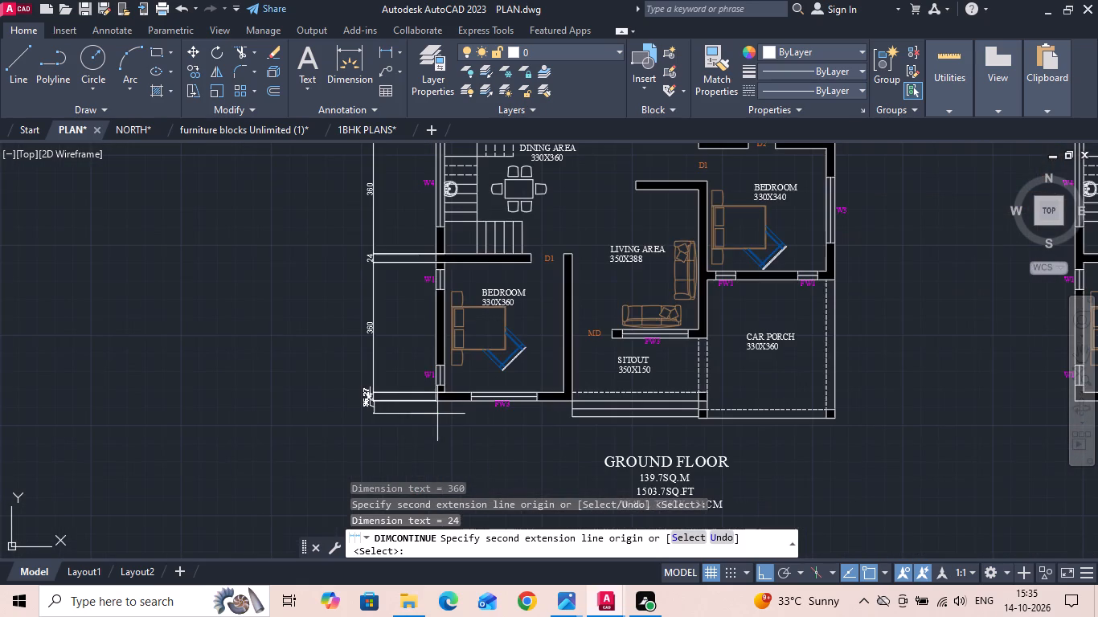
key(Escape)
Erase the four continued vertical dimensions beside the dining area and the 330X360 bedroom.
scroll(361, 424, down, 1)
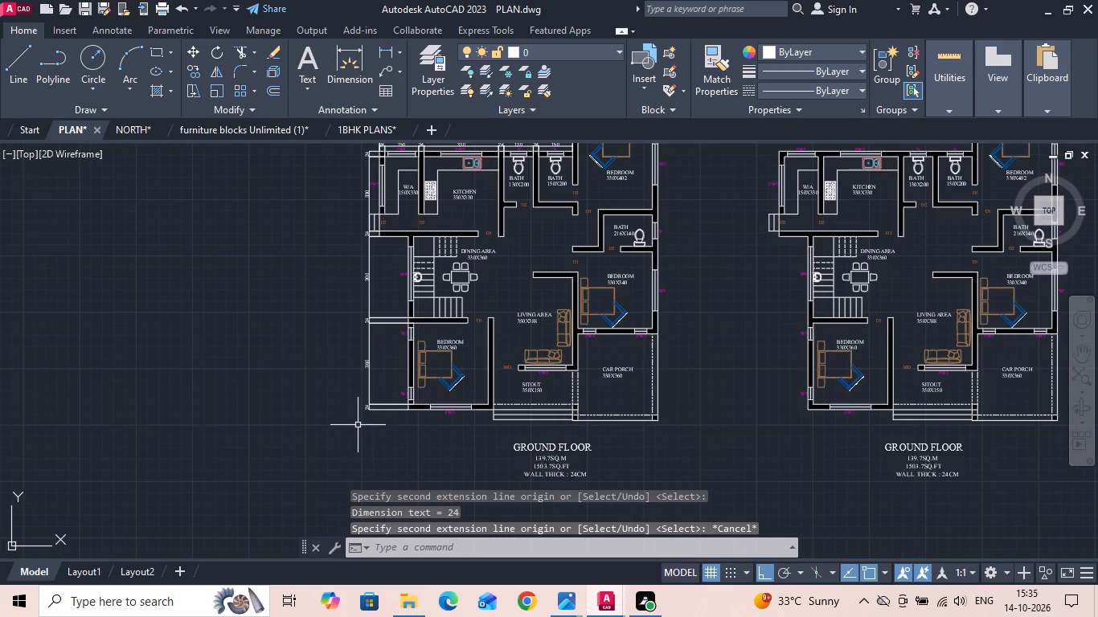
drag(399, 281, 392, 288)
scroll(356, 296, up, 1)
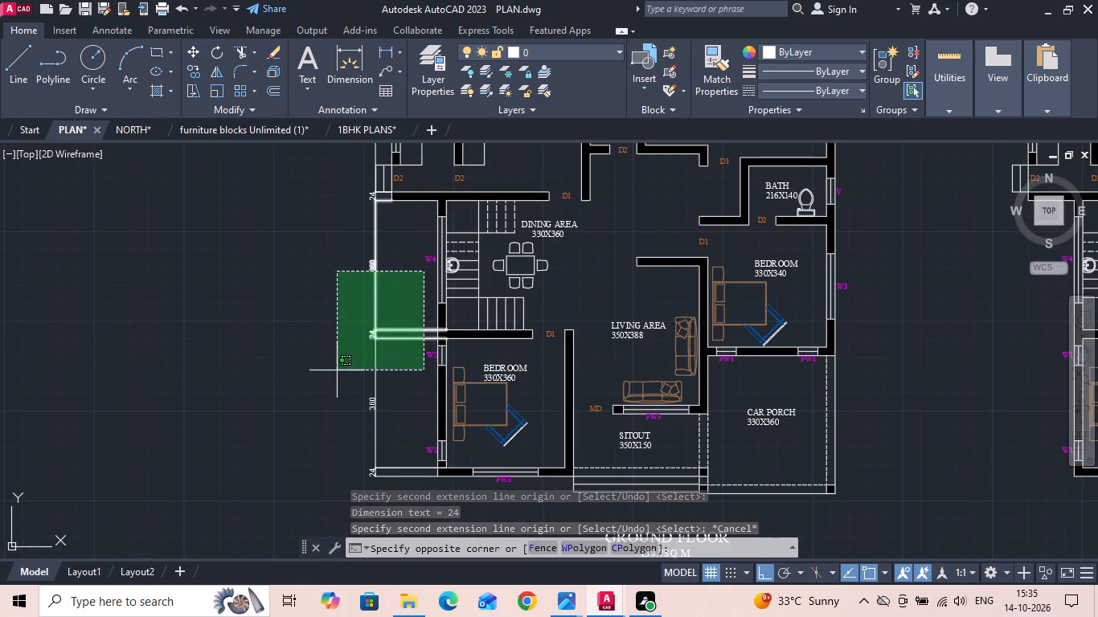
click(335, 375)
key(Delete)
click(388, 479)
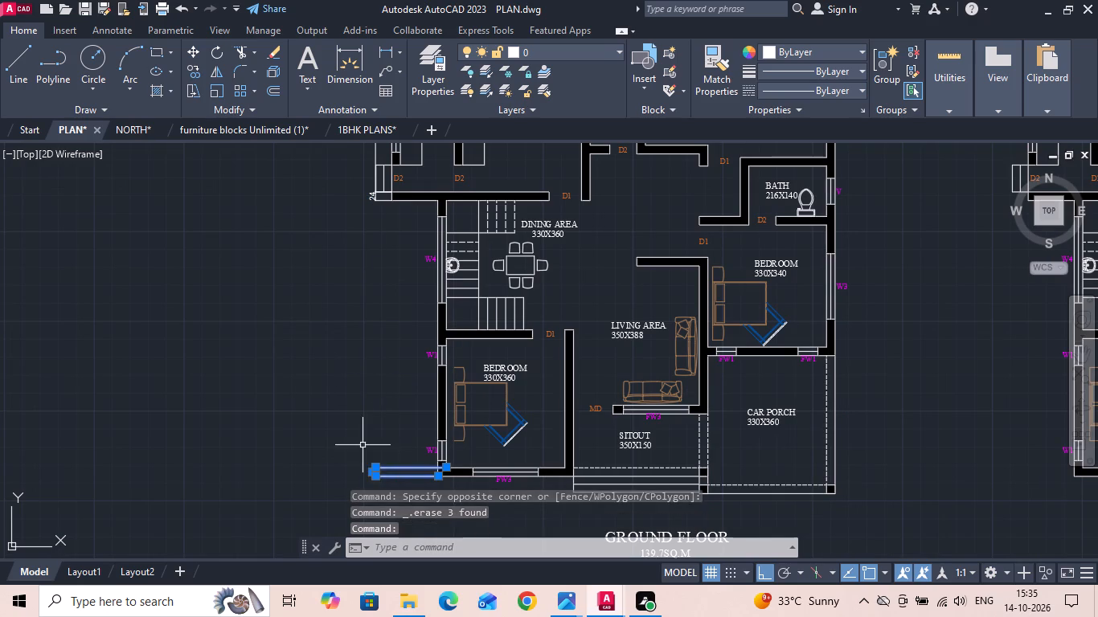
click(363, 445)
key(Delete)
Add a vertical linear dimension for the dining area's depth, placed close outside the W4 window wall.
click(380, 51)
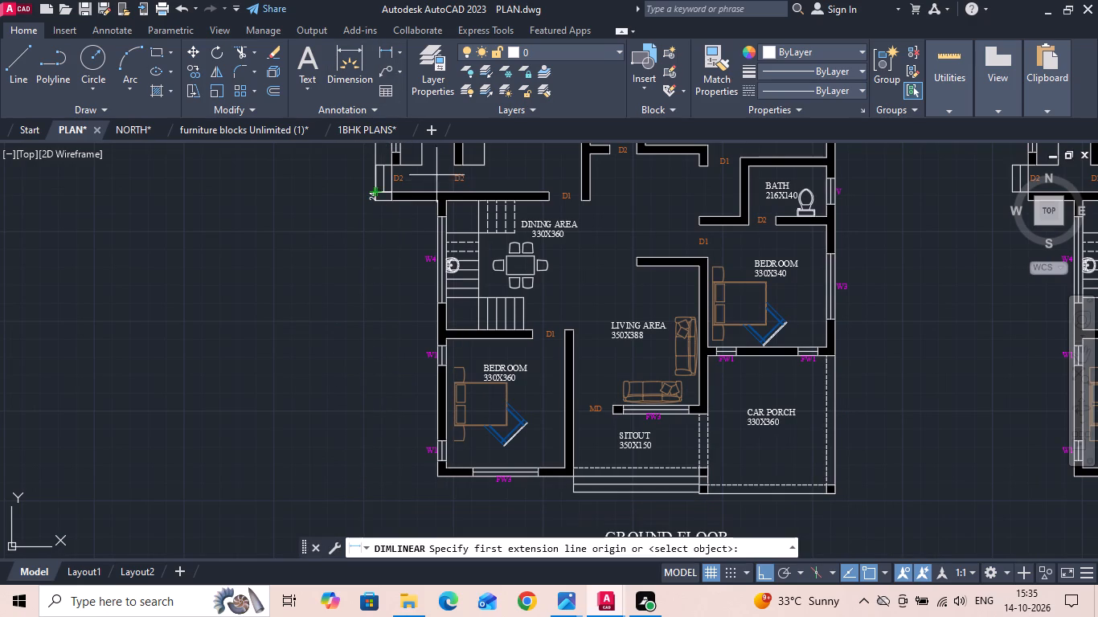
scroll(438, 171, up, 2)
scroll(432, 251, up, 1)
click(429, 241)
scroll(429, 240, down, 2)
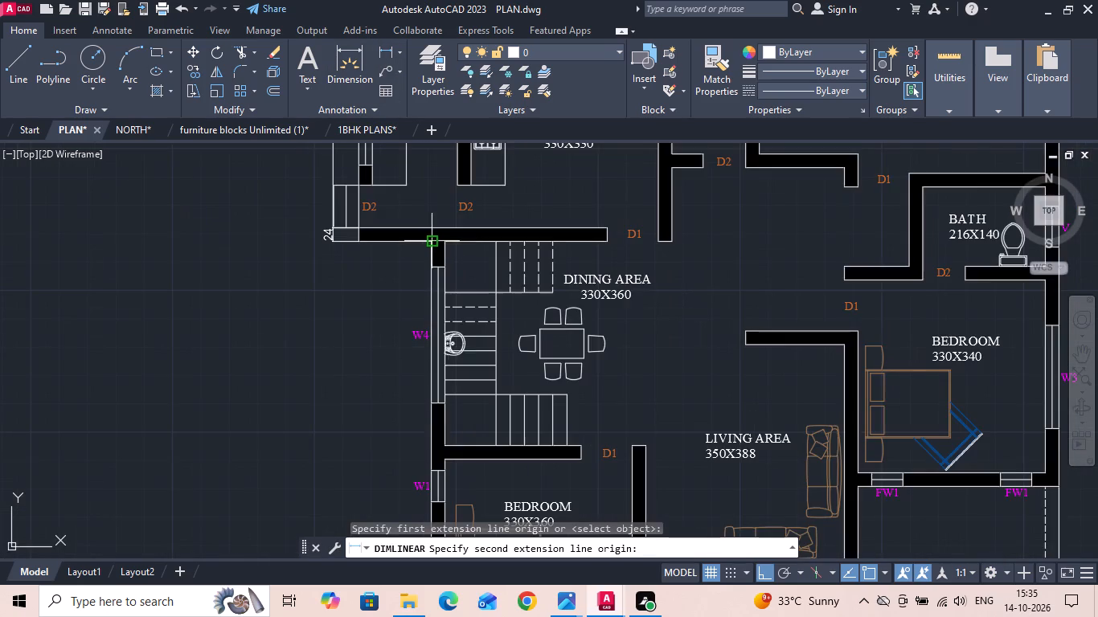
scroll(435, 466, up, 1)
click(447, 432)
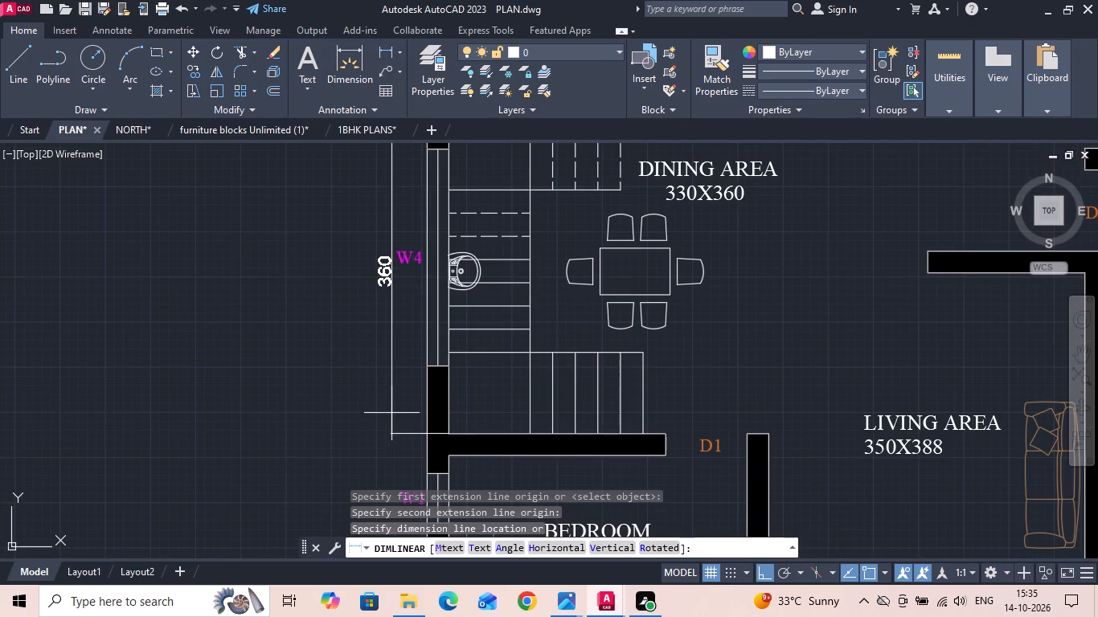
click(391, 413)
Continue the dining area dimension across the dividing wall, the 330X360 bedroom's depth and its lower wall to the outer corner.
key(d)
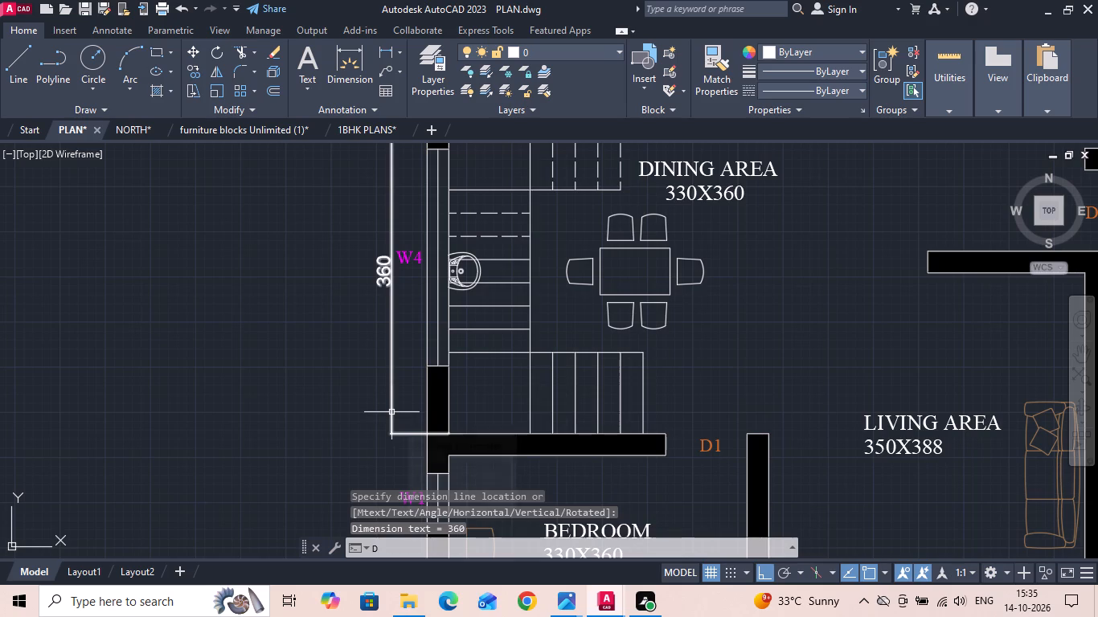
text(IMCNT)
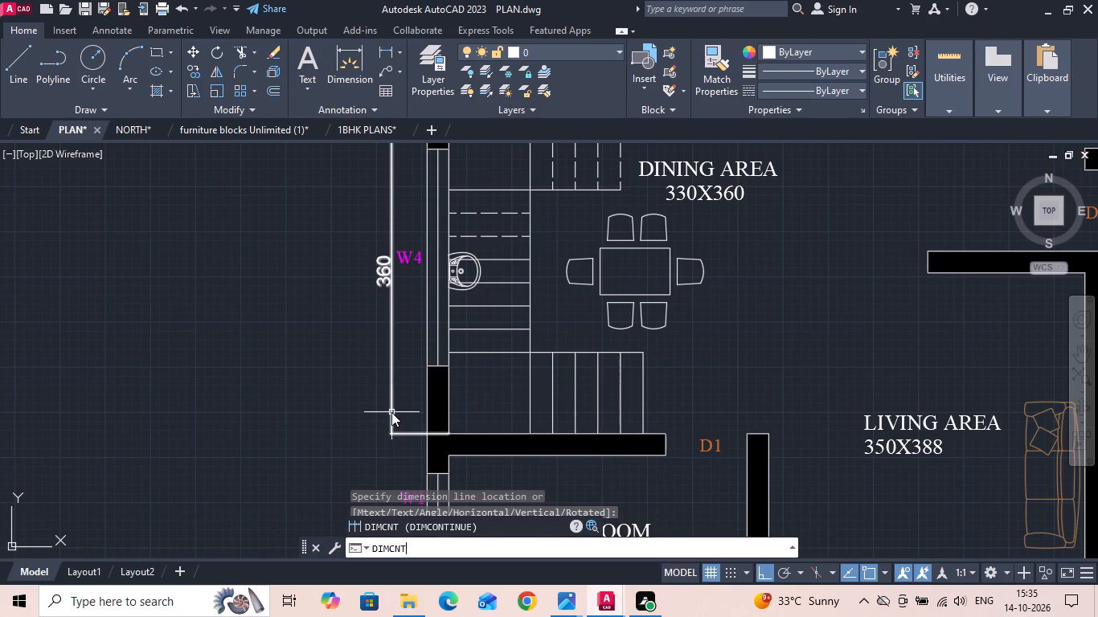
key(space)
scroll(424, 468, up, 1)
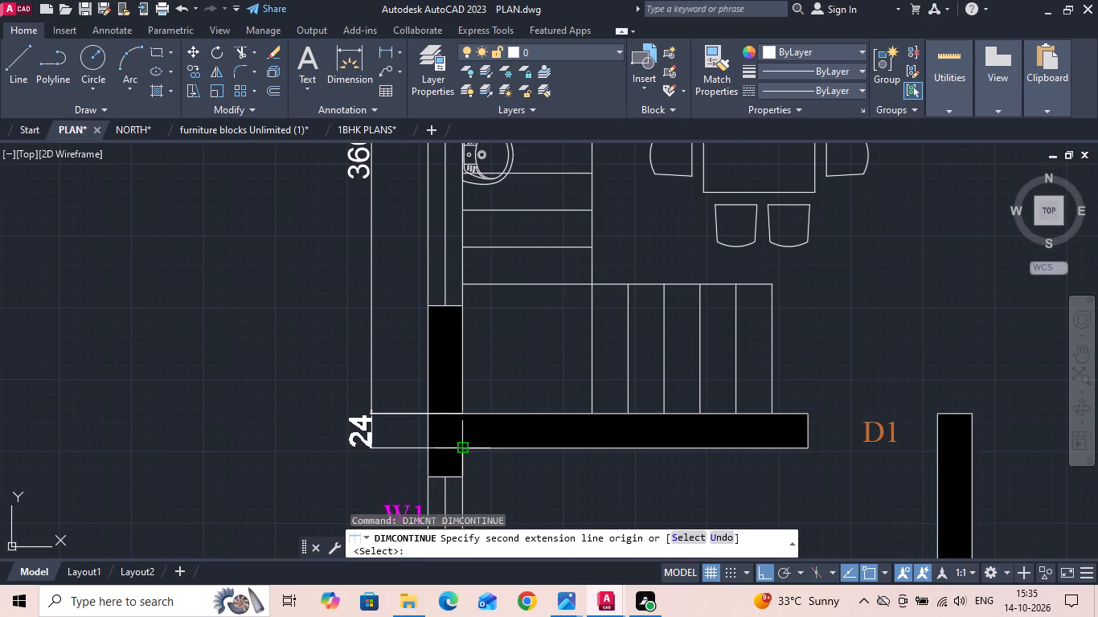
click(460, 447)
middle_drag(457, 434, 421, 183)
middle_drag(431, 451, 426, 233)
scroll(426, 295, down, 1)
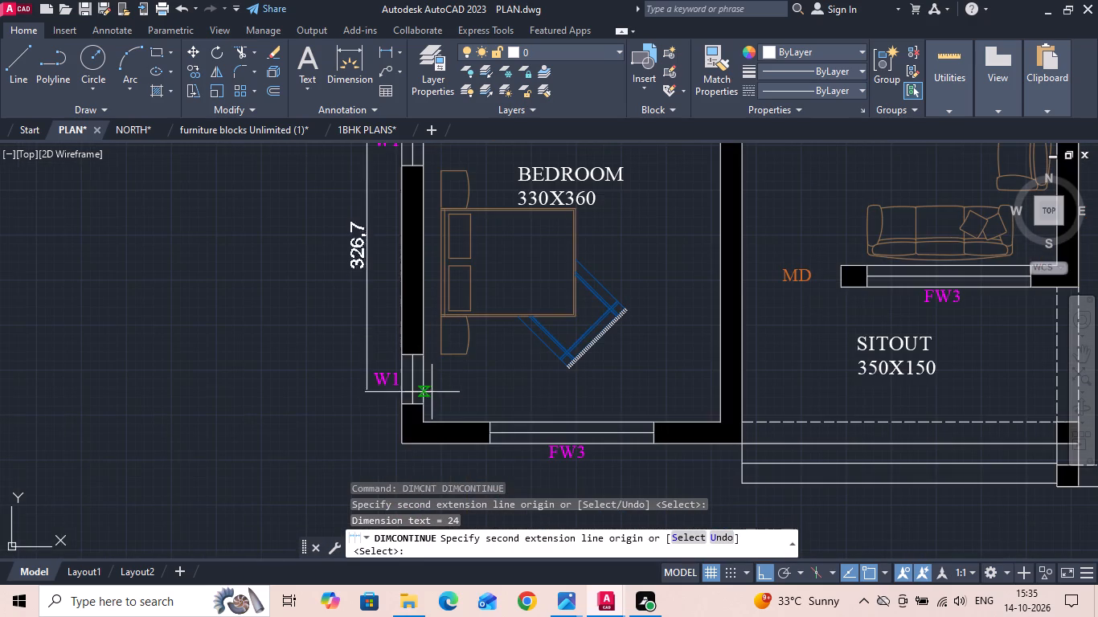
click(426, 420)
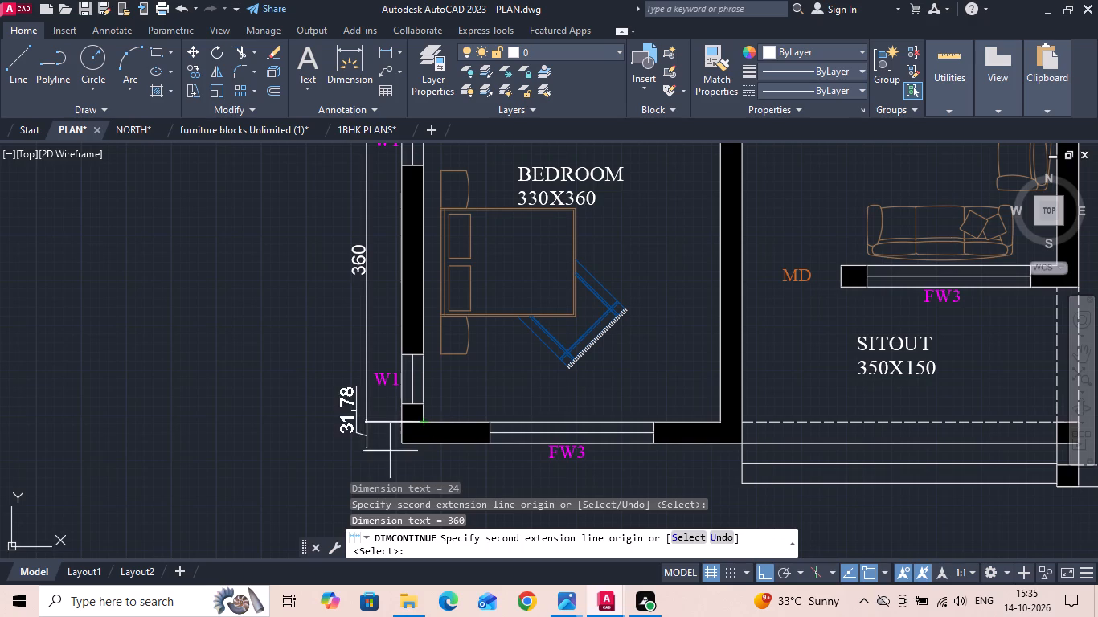
click(404, 442)
key(Escape)
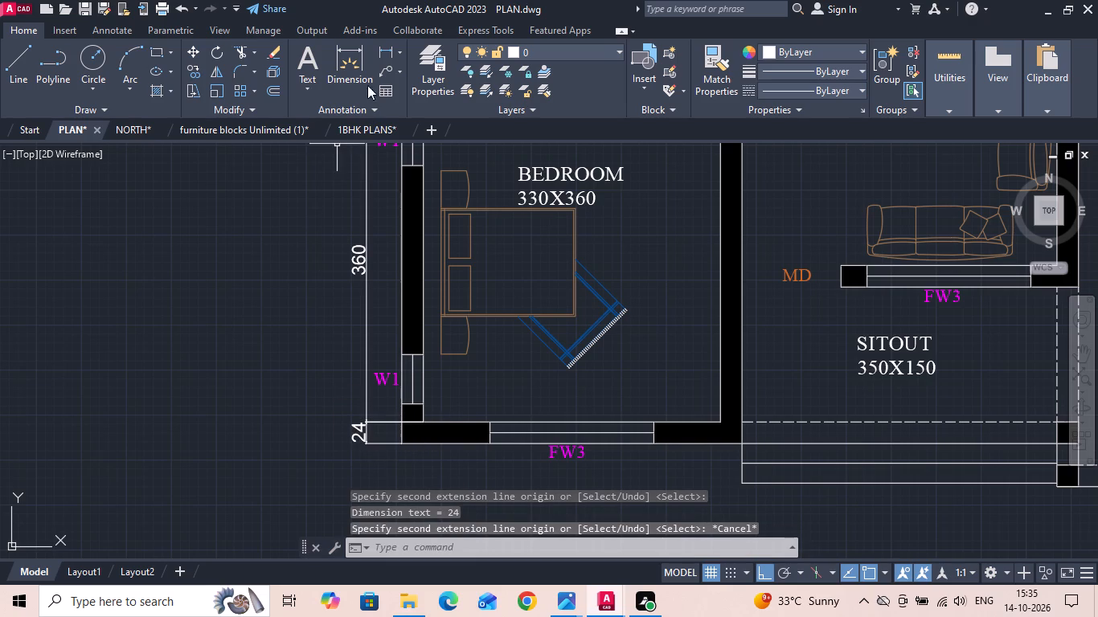
Add an overall vertical dimension from the 330X360 bedroom's lower outer corner to the top of the W4 wall, outside its chain.
click(382, 55)
scroll(424, 420, up, 2)
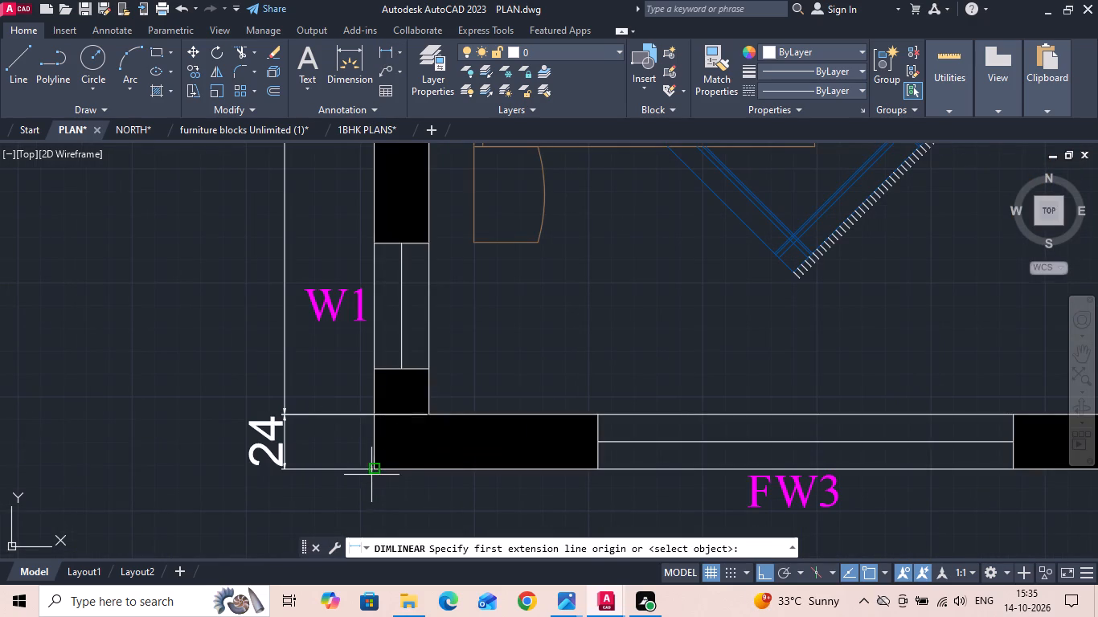
click(371, 468)
scroll(371, 502, down, 3)
middle_drag(354, 289, 354, 443)
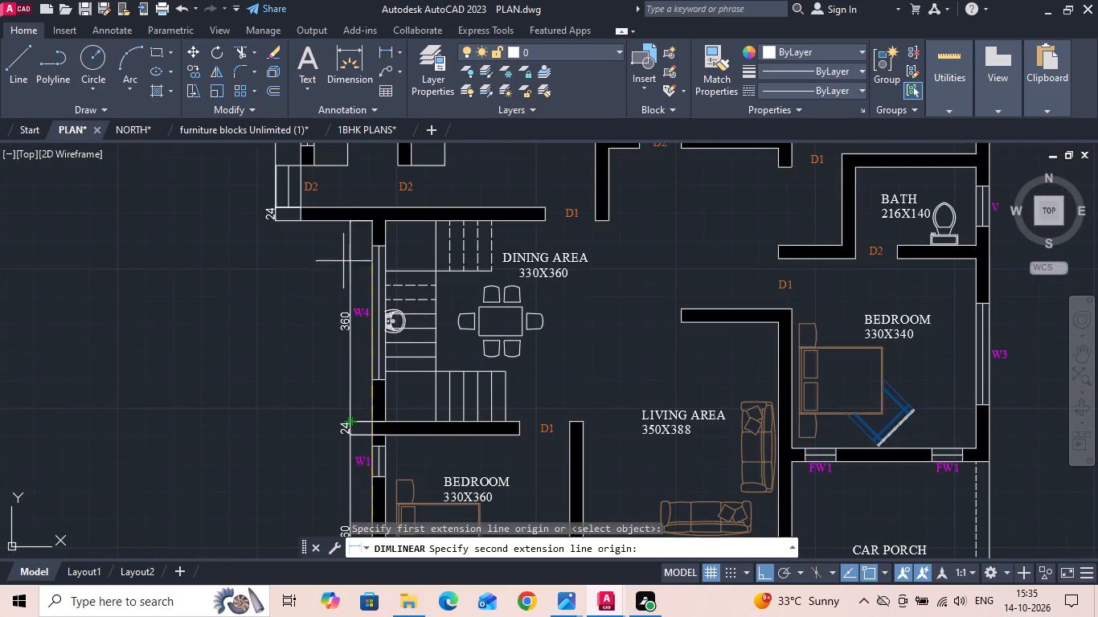
scroll(346, 227, up, 2)
click(407, 213)
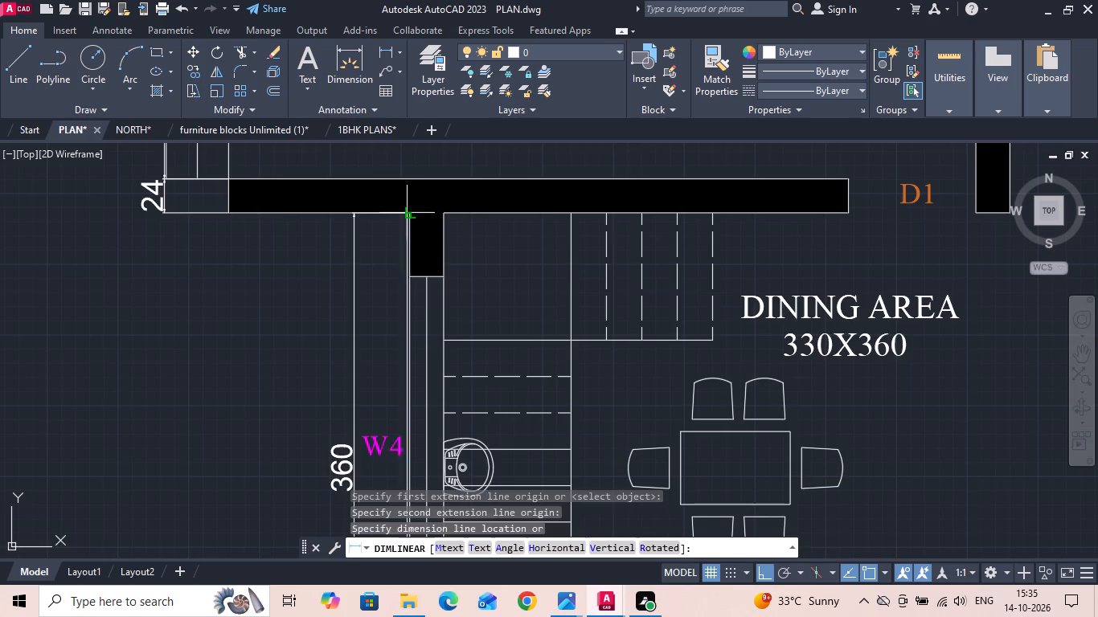
scroll(404, 211, down, 2)
click(369, 385)
Add an overall vertical dimension for the W/A block between its lower and upper outer wall corners, outside the chain beside FW3.
middle_drag(318, 284, 358, 388)
key(space)
scroll(339, 312, up, 3)
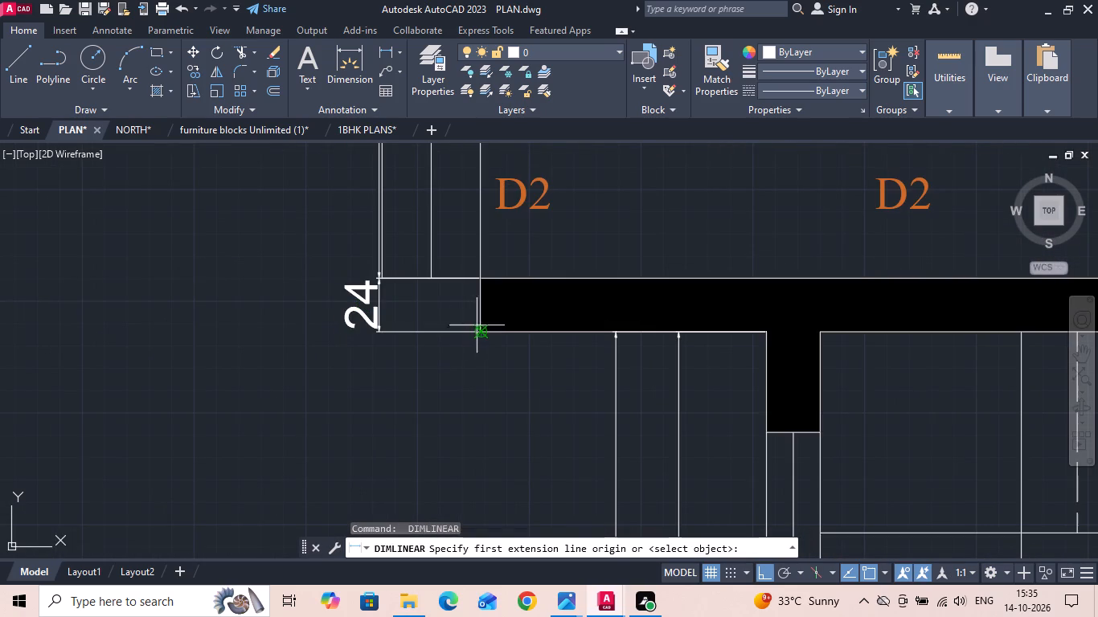
click(478, 330)
scroll(453, 405, down, 3)
middle_drag(458, 242, 459, 249)
scroll(453, 194, up, 3)
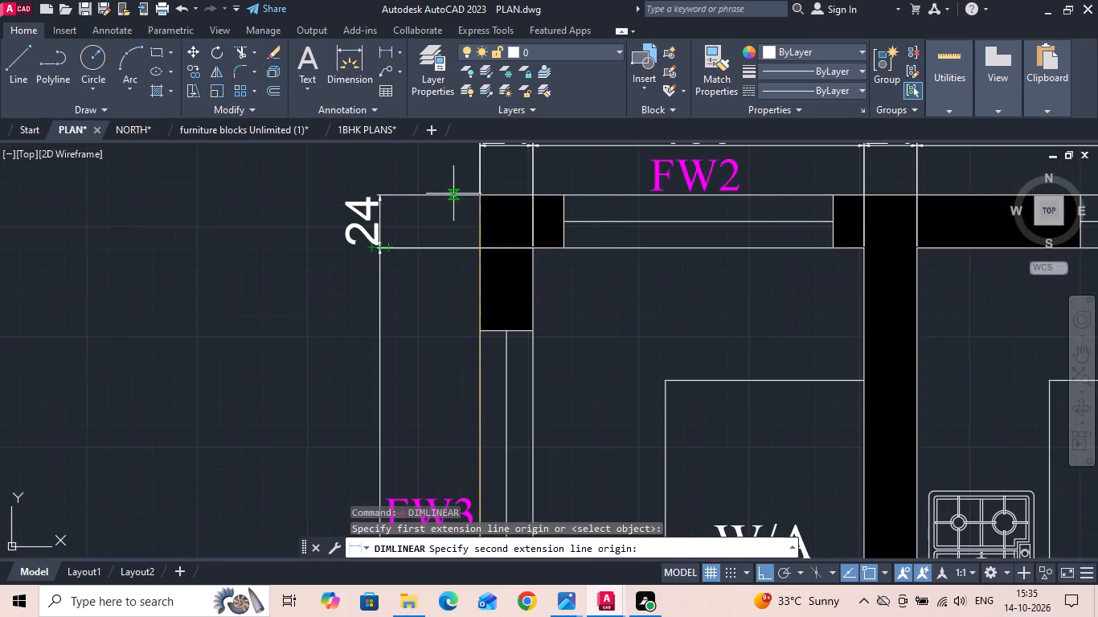
click(480, 194)
scroll(475, 196, down, 2)
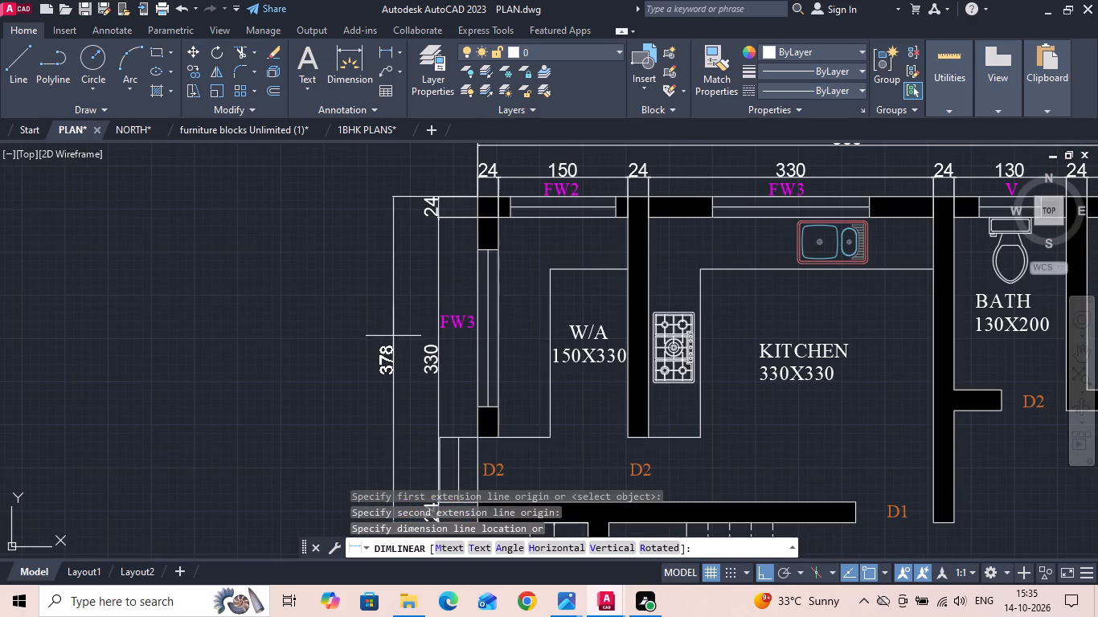
click(408, 360)
Add a full-height vertical dimension from the W/A upper outer corner to the 330X360 bedroom's lower outer corner, outside all other vertical dimensions.
key(space)
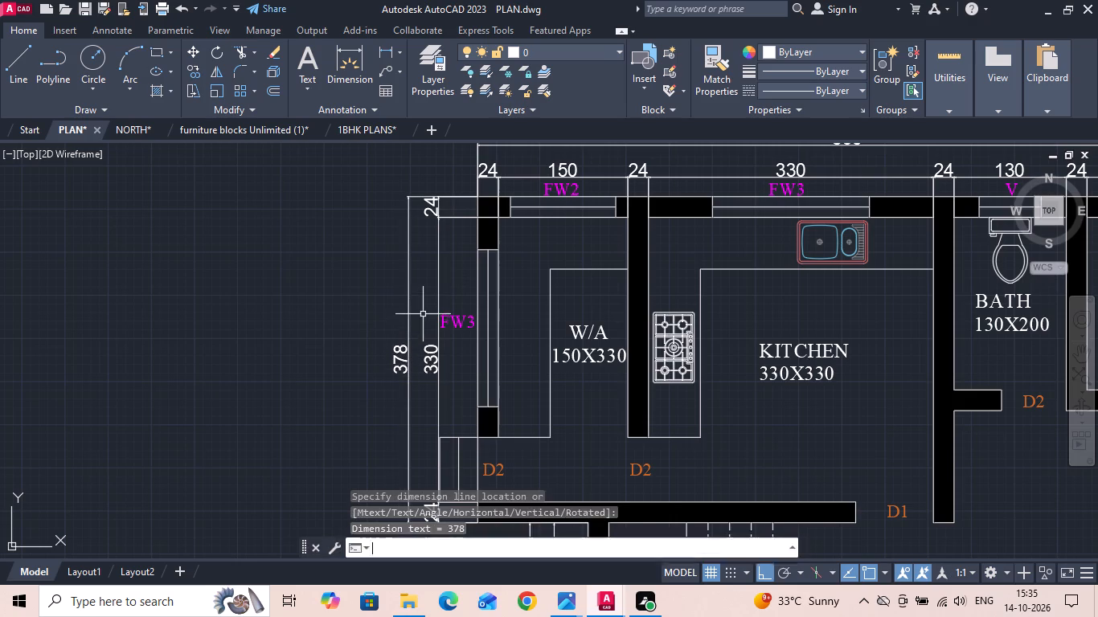
scroll(464, 206, up, 1)
click(481, 189)
scroll(414, 183, down, 3)
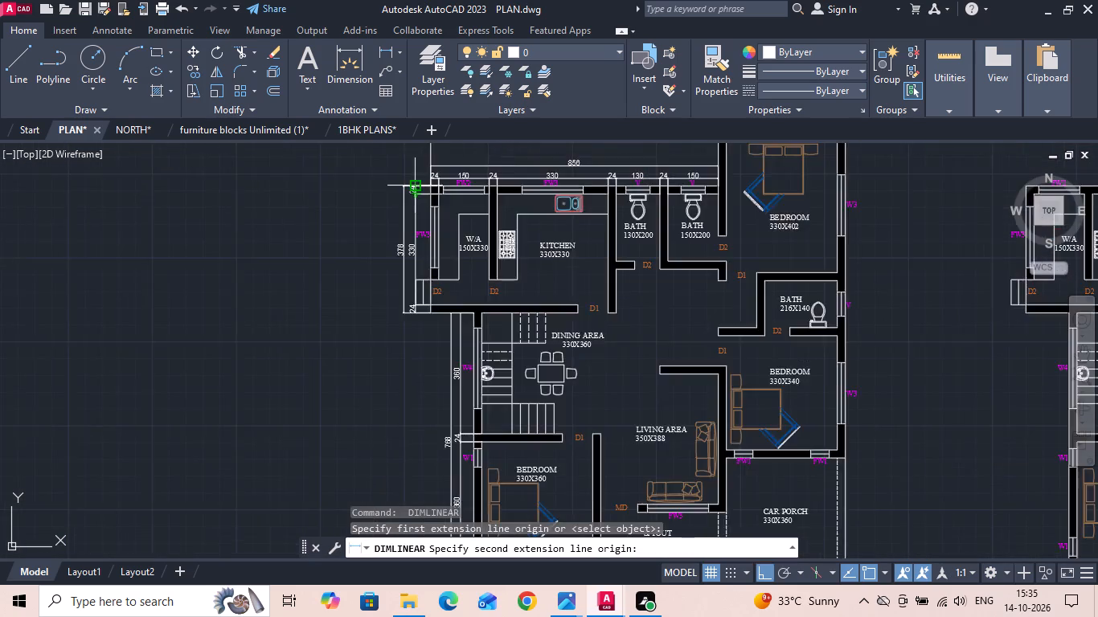
scroll(412, 187, down, 2)
scroll(412, 339, up, 4)
scroll(501, 389, up, 1)
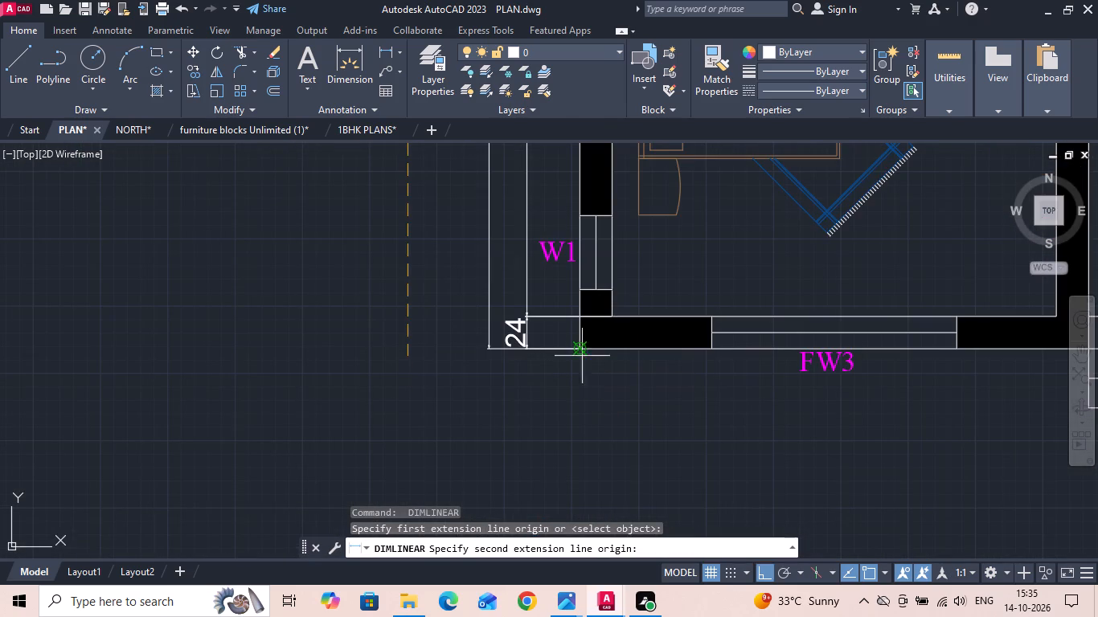
click(582, 350)
scroll(545, 380, down, 2)
middle_drag(473, 273, 474, 345)
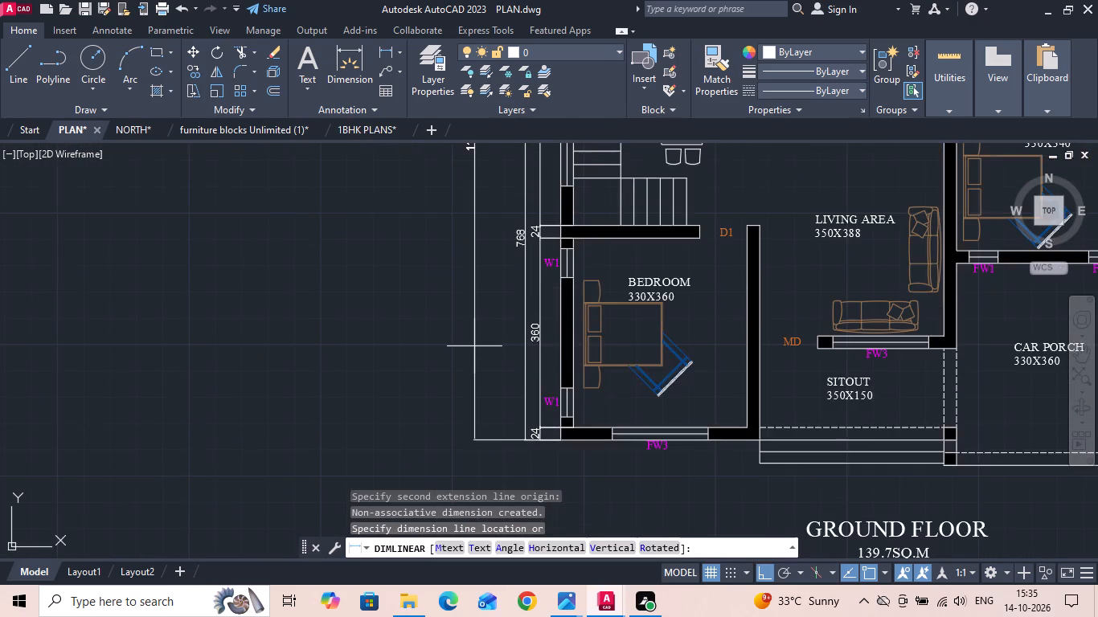
scroll(475, 348, down, 2)
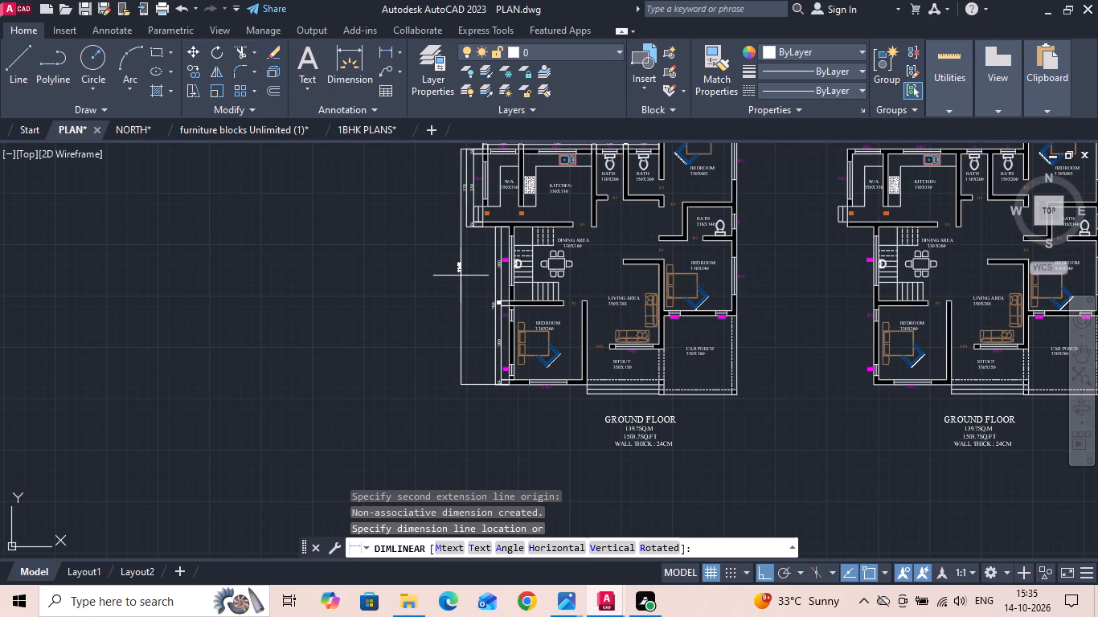
click(460, 273)
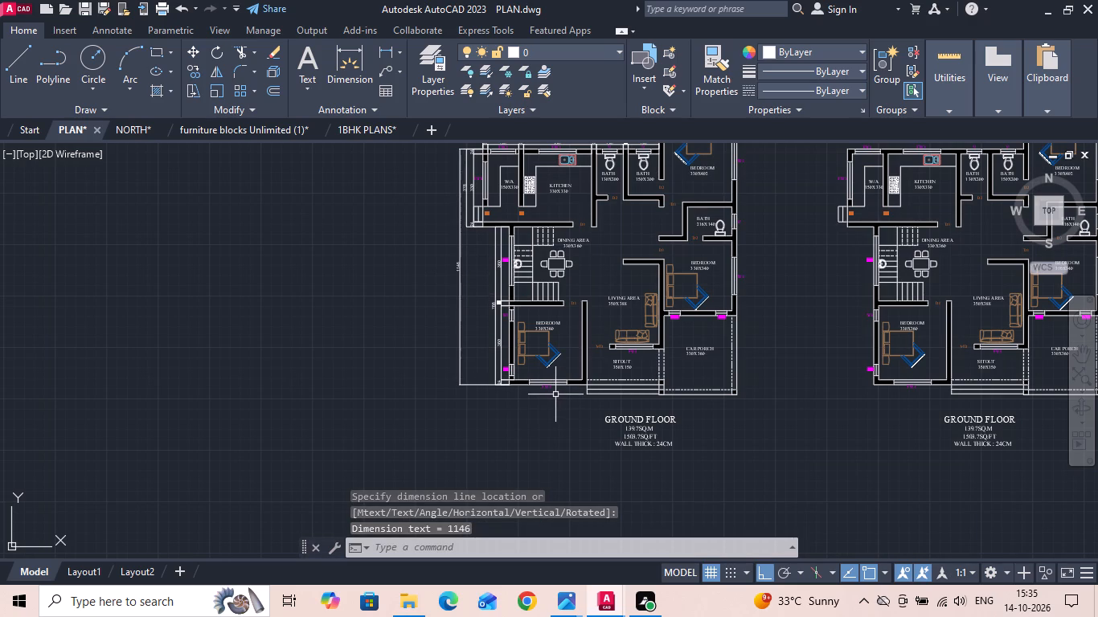
Add a chained horizontal dimension below the 330X360 bedroom, covering its outer wall thickness, inside width and the wall beside the sitout.
click(391, 56)
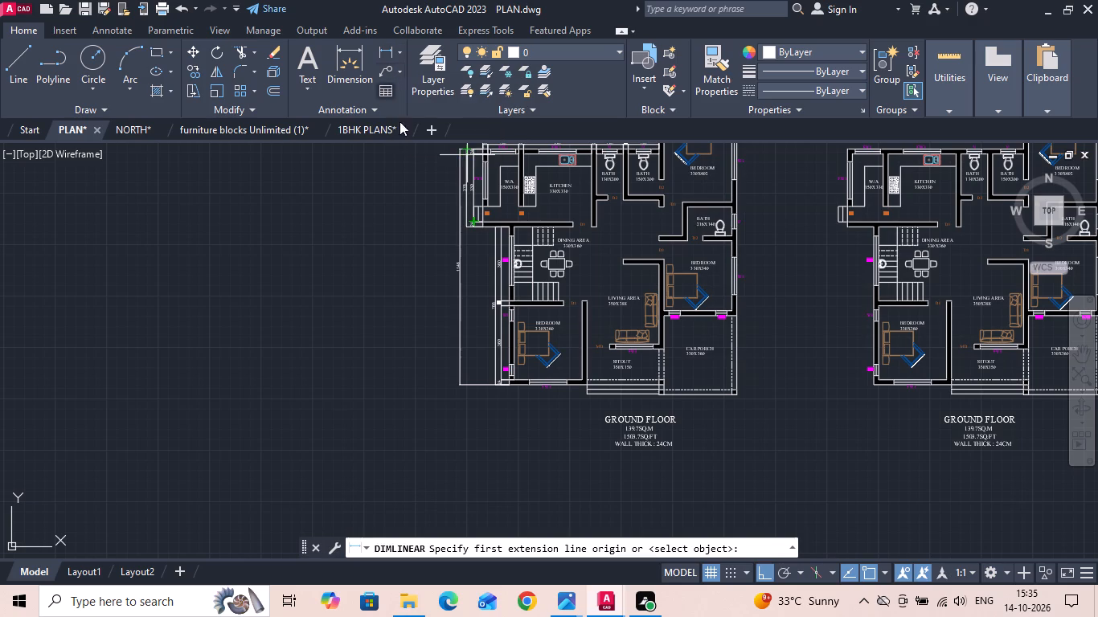
scroll(559, 393, up, 2)
scroll(461, 400, up, 3)
scroll(336, 252, up, 2)
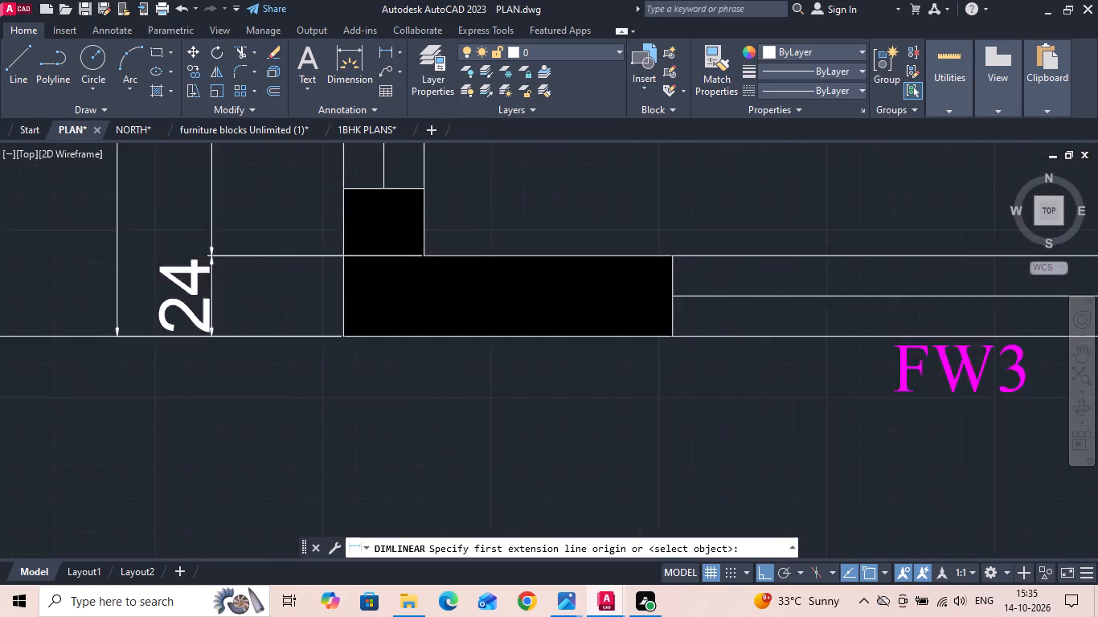
drag(346, 253, 354, 257)
click(478, 254)
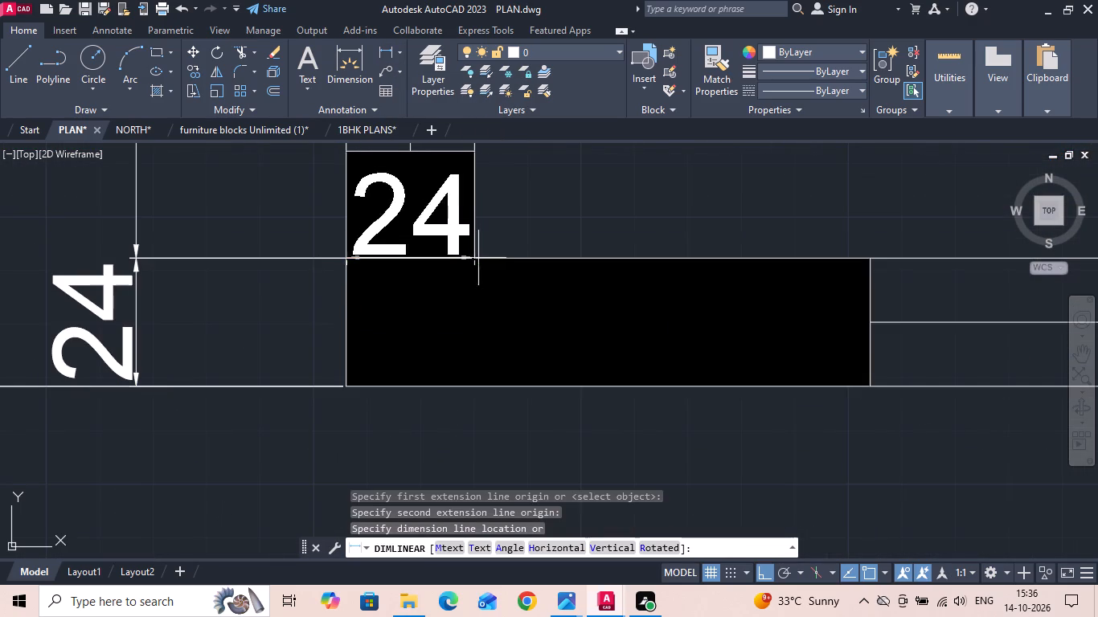
scroll(477, 272, down, 3)
click(472, 358)
text(DIMCNT)
key(space)
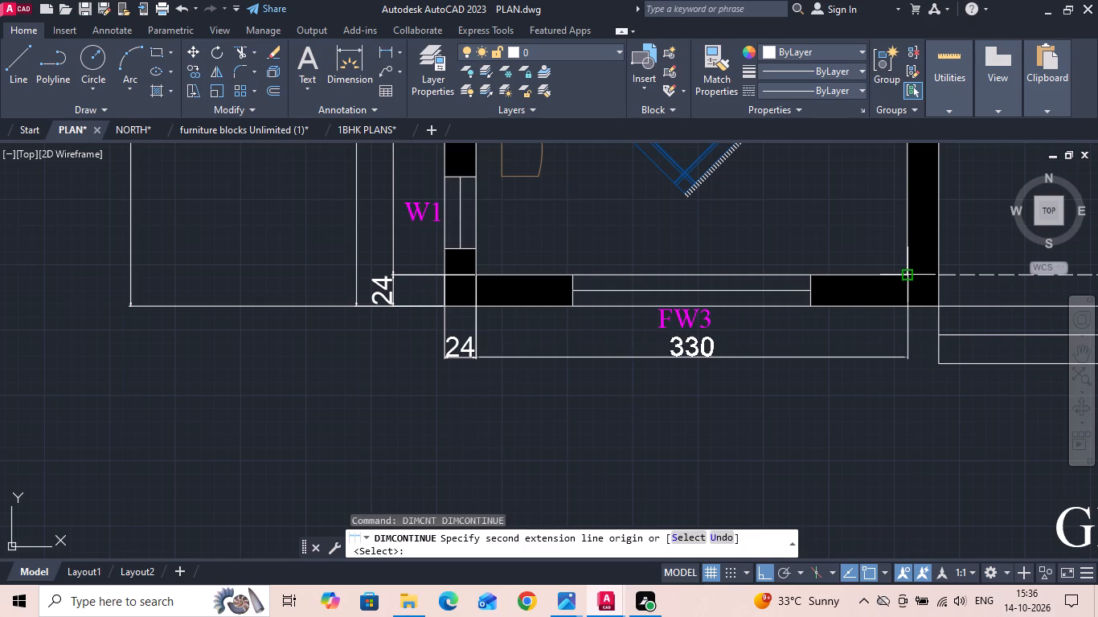
click(907, 273)
click(940, 304)
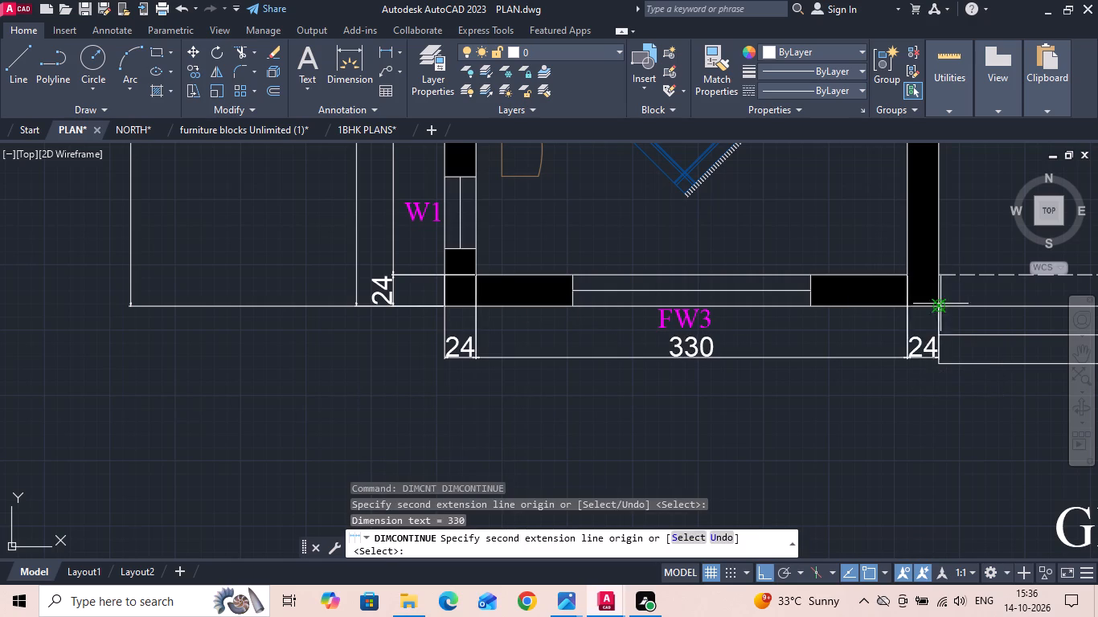
scroll(669, 300, down, 2)
scroll(961, 313, up, 3)
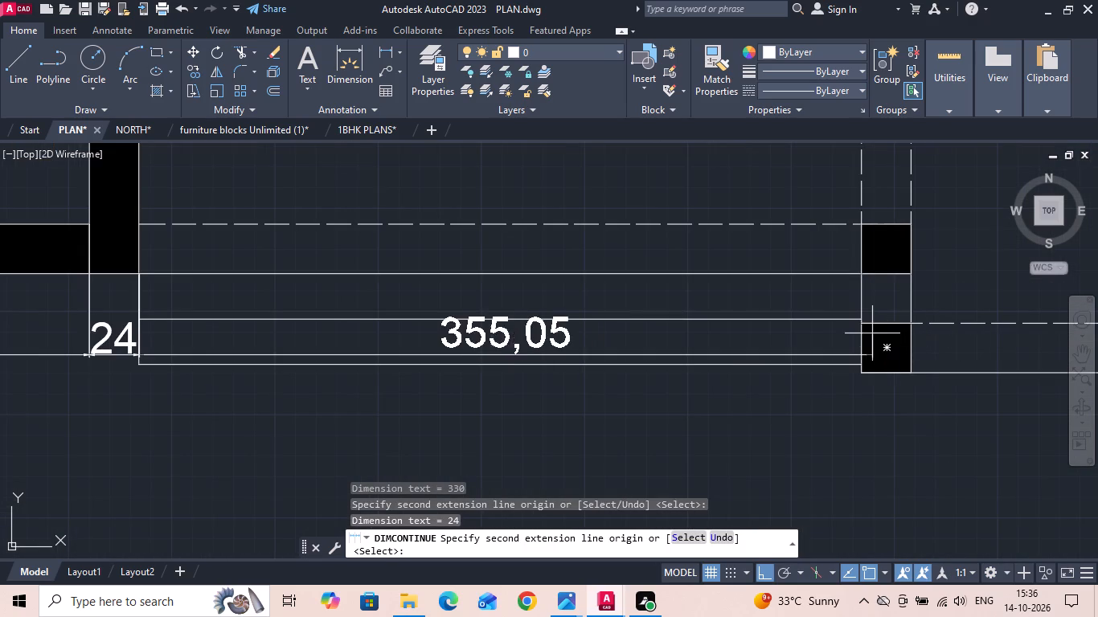
key(Escape)
Add a horizontal linear dimension for the sitout's width below its front steps, from the bedroom wall to the column.
key(d)
text(LI)
key(space)
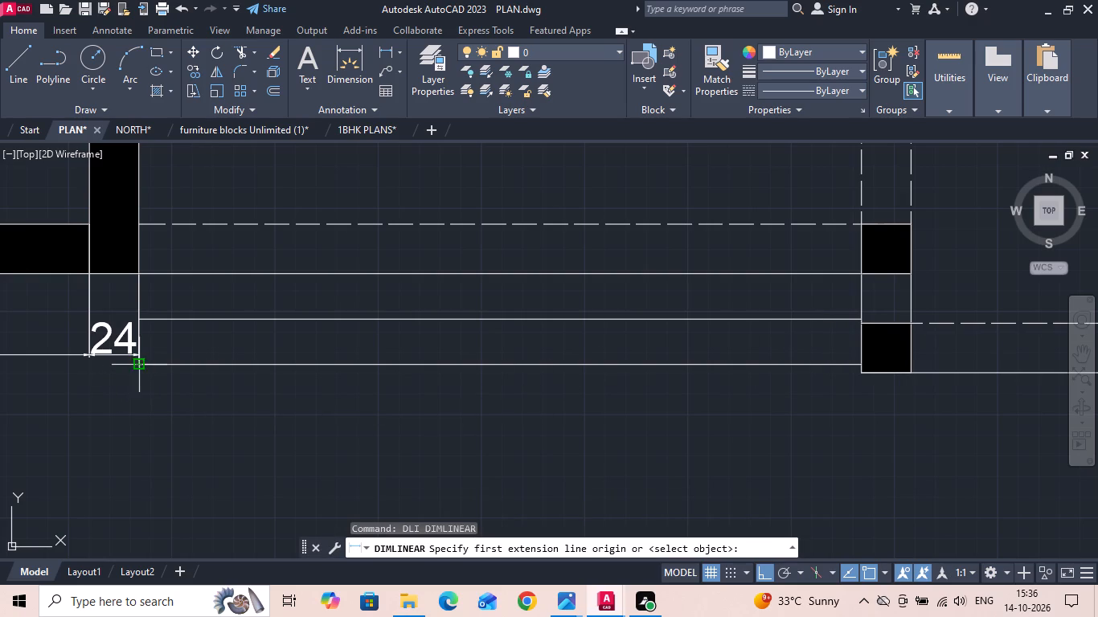
drag(134, 362, 143, 366)
drag(864, 375, 861, 383)
scroll(697, 412, down, 1)
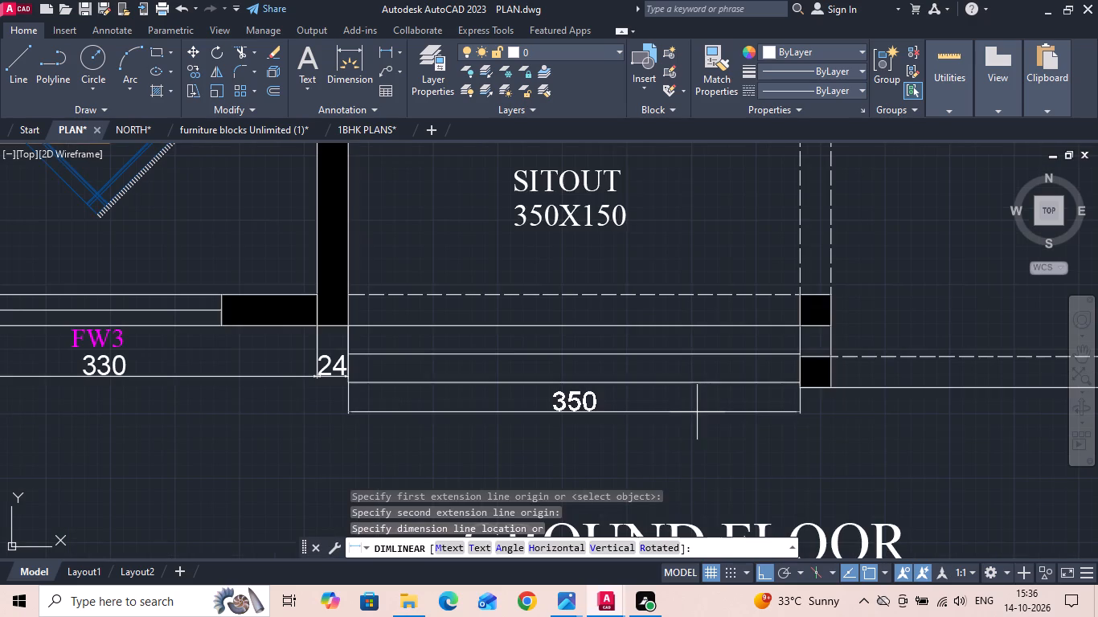
click(695, 410)
Continue the sitout dimension across the column, the car porch's width and the porch's outer corner column.
text(DIMC)
text(NT)
key(space)
click(835, 384)
middle_drag(883, 388, 410, 366)
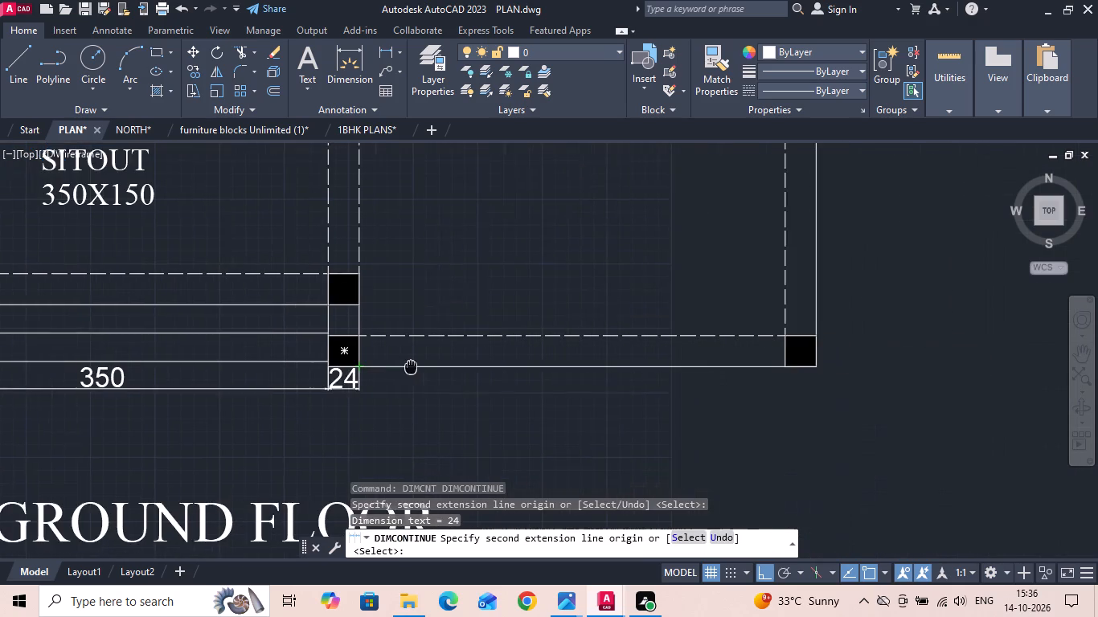
middle_drag(410, 366, 408, 366)
click(785, 366)
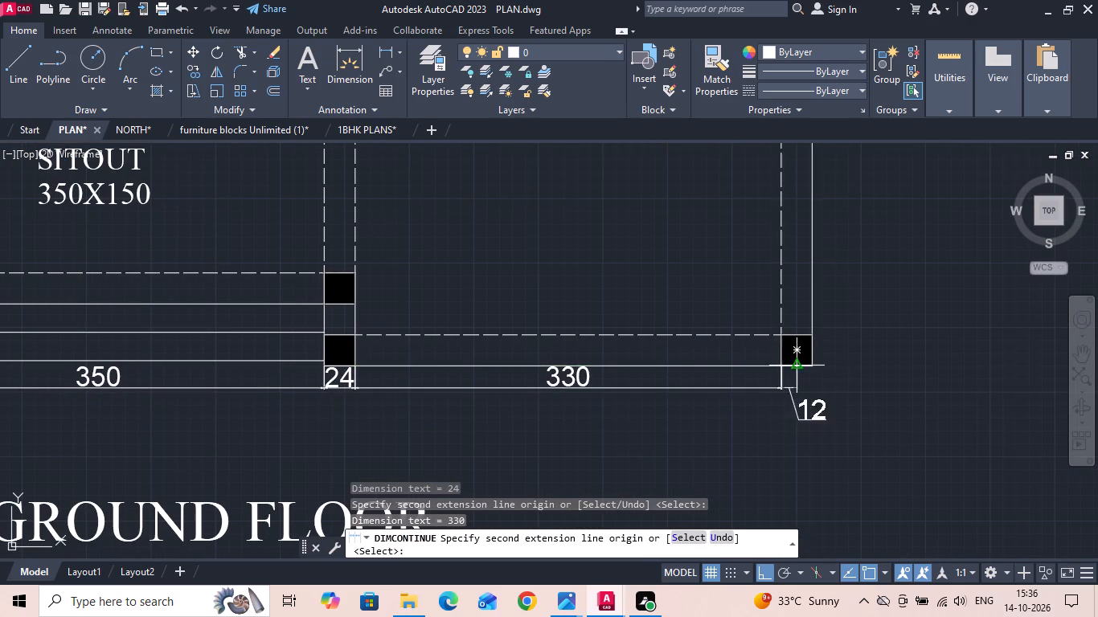
click(818, 366)
scroll(780, 421, down, 2)
key(Escape)
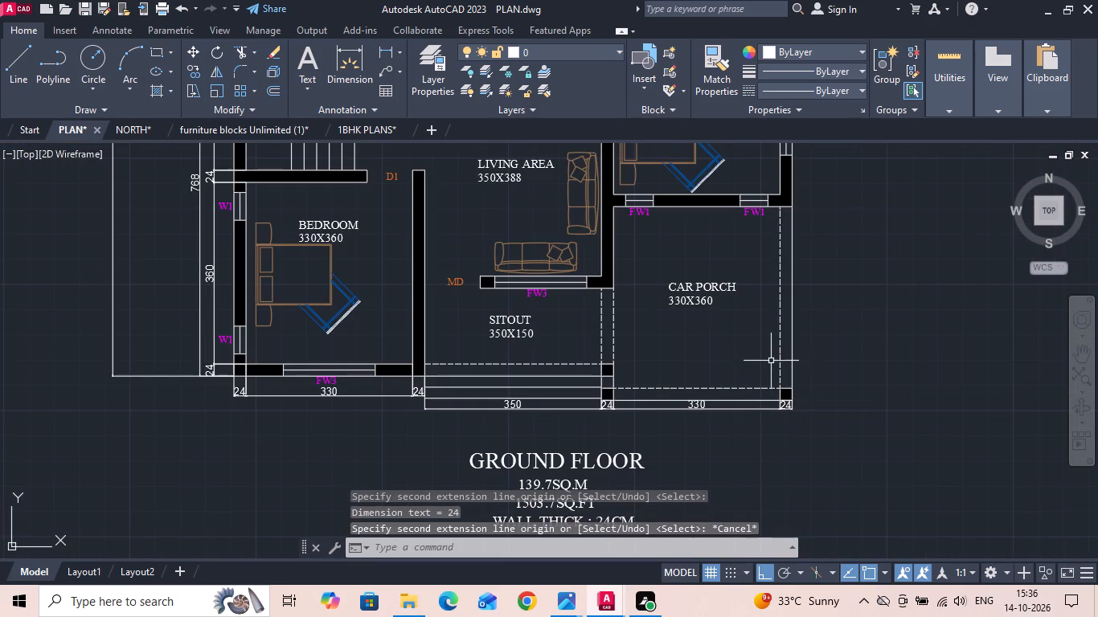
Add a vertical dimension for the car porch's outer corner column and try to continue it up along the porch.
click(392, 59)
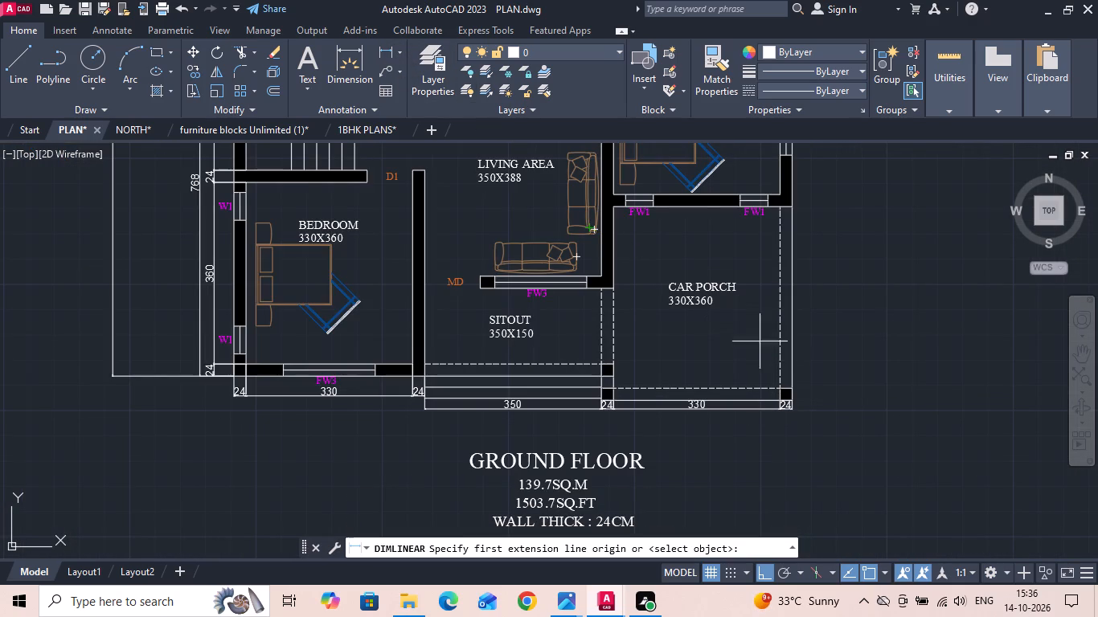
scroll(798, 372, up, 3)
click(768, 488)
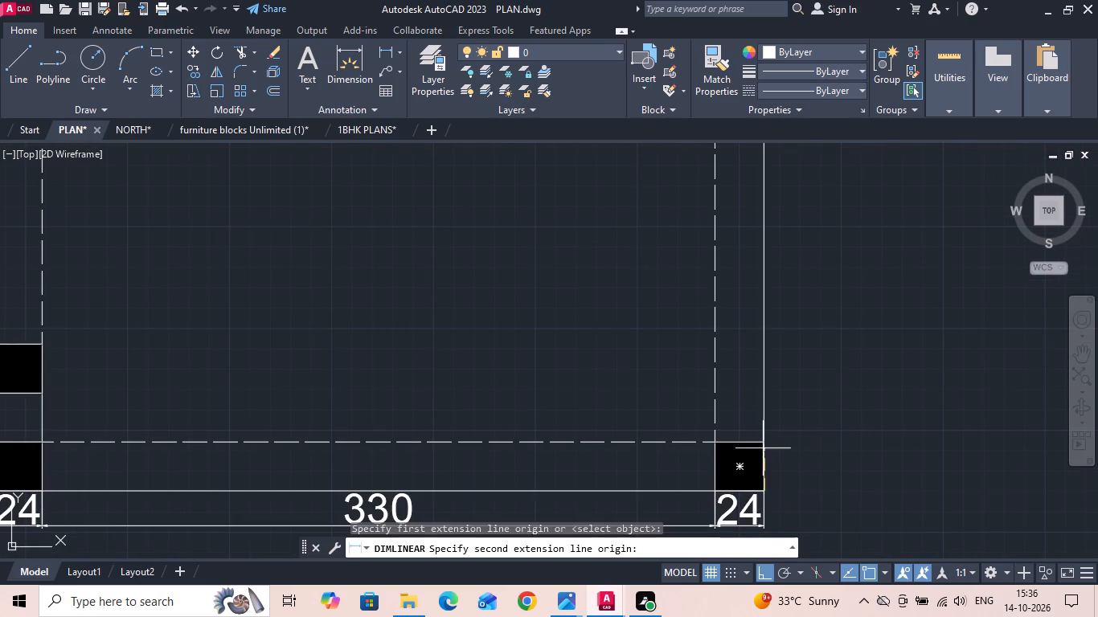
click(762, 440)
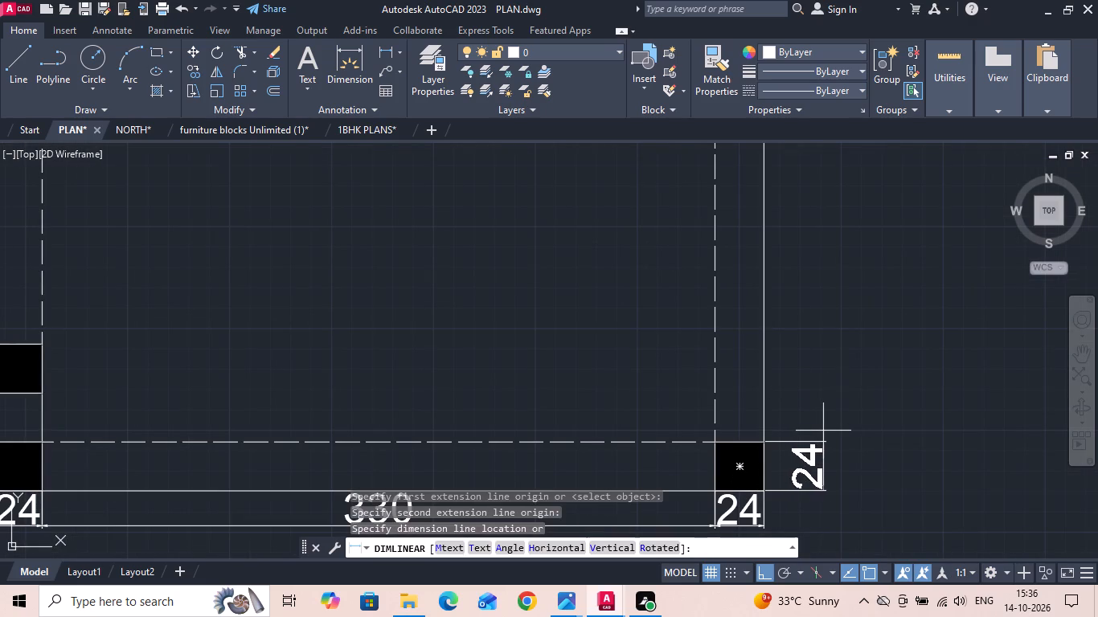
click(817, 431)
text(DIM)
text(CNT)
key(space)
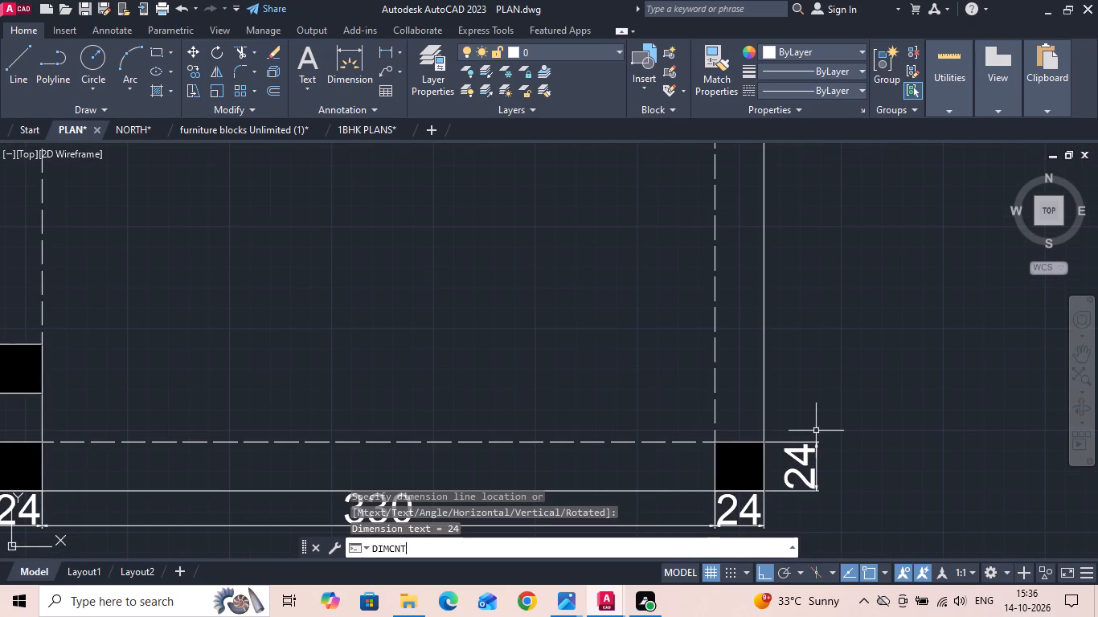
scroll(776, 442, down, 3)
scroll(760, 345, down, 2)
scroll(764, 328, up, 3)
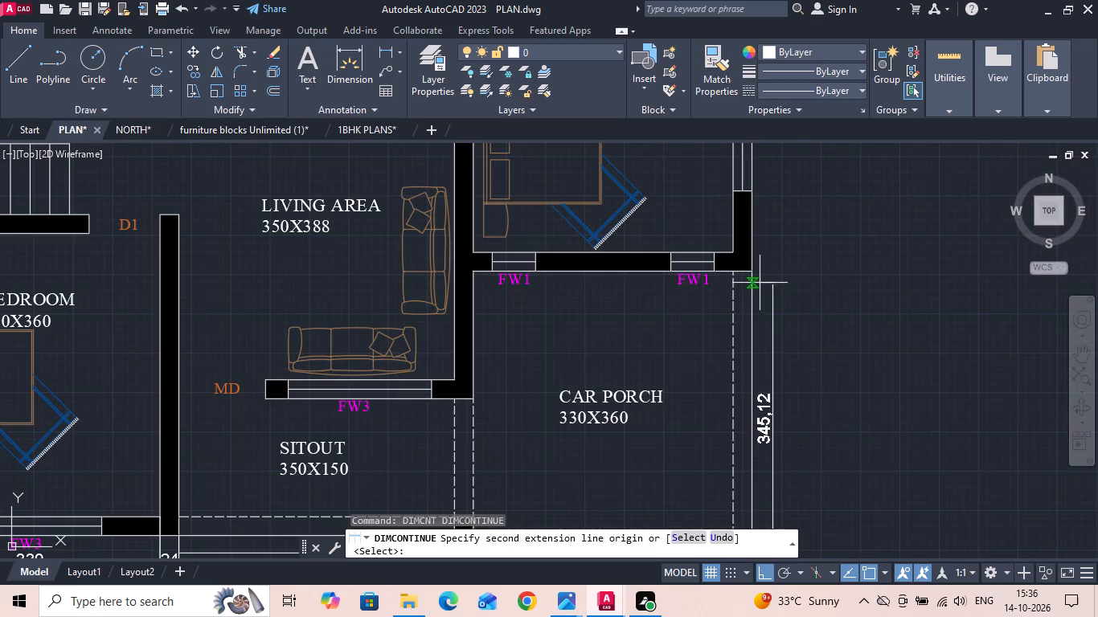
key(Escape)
Add a vertical linear dimension for the thickness of the 330X402 bedroom's upper wall, placed outside the wall with W3.
scroll(756, 276, down, 3)
middle_drag(746, 243, 730, 306)
scroll(727, 227, up, 1)
middle_drag(738, 194, 708, 294)
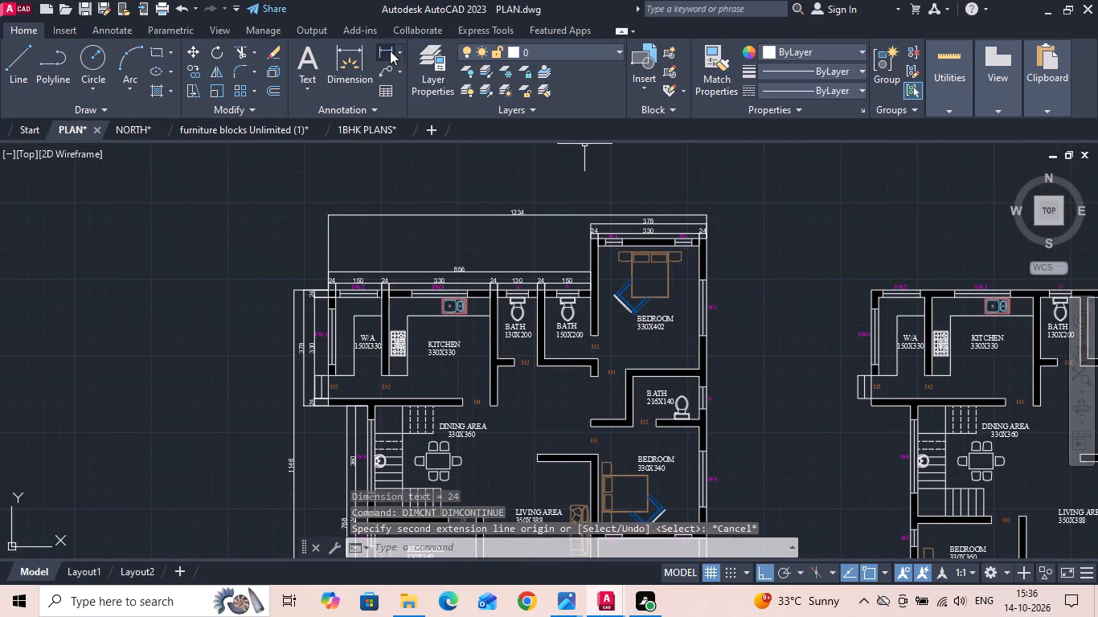
click(390, 51)
scroll(715, 243, up, 4)
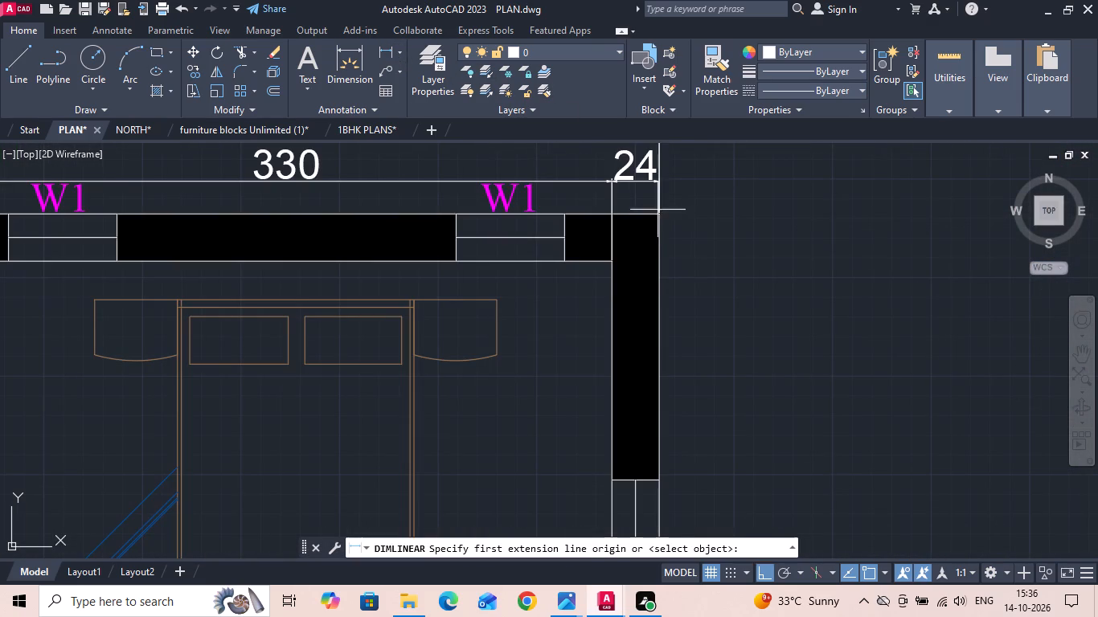
click(658, 211)
drag(615, 261, 622, 265)
scroll(724, 247, down, 1)
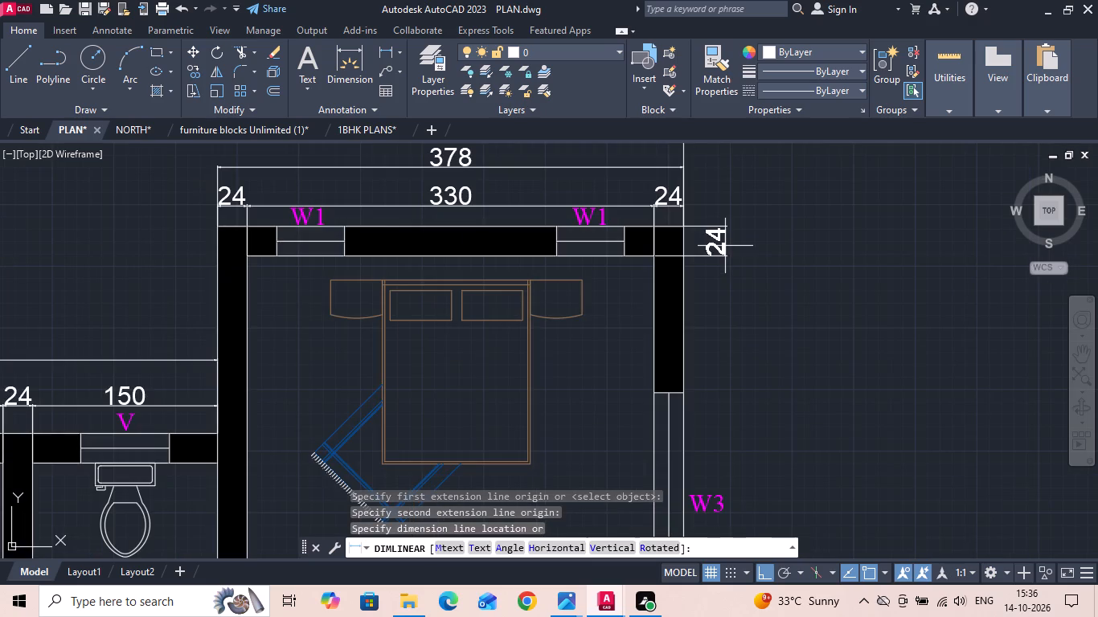
click(748, 241)
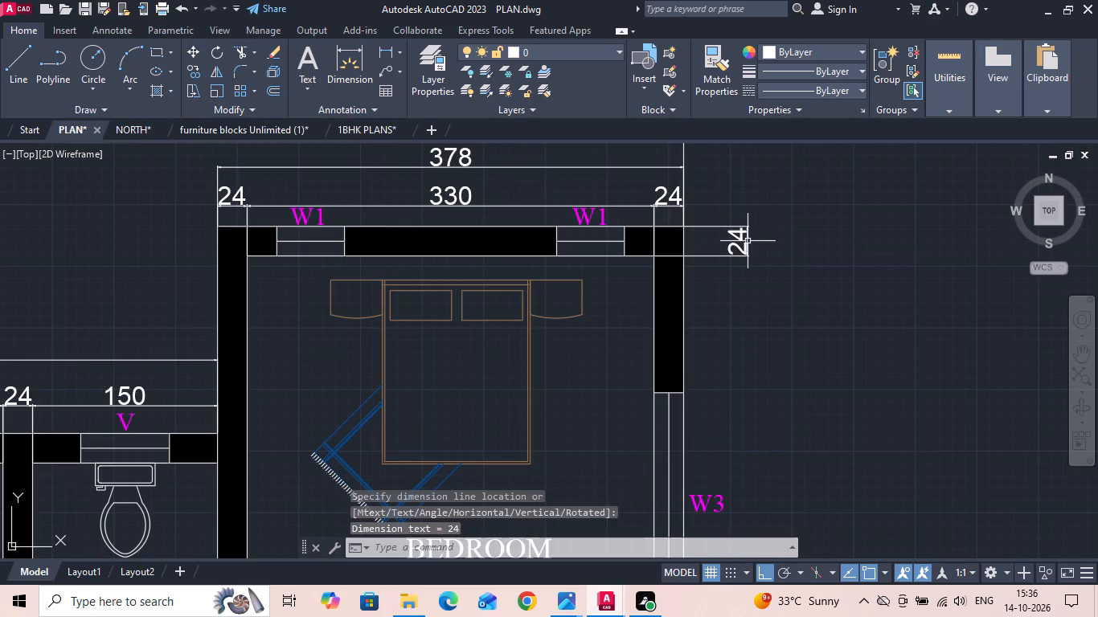
Continue that vertical dimension down across the 330X402 bedroom, the dividing wall, the 216X140 bath and the bath's lower wall.
text(DIM)
text(CNT)
key(space)
scroll(746, 291, down, 2)
scroll(735, 509, up, 3)
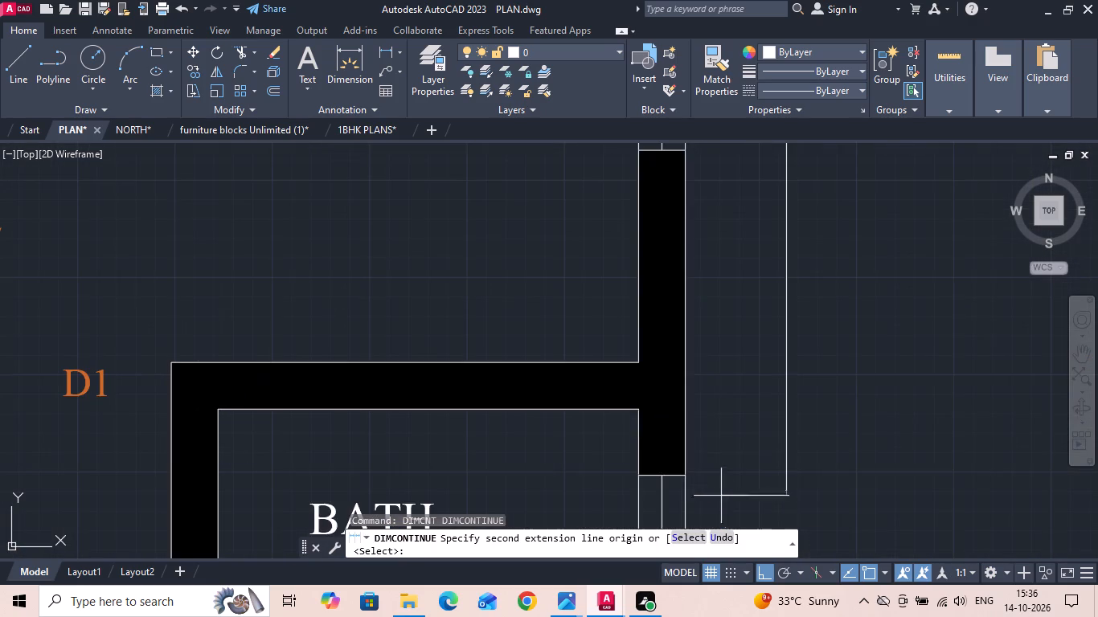
click(641, 362)
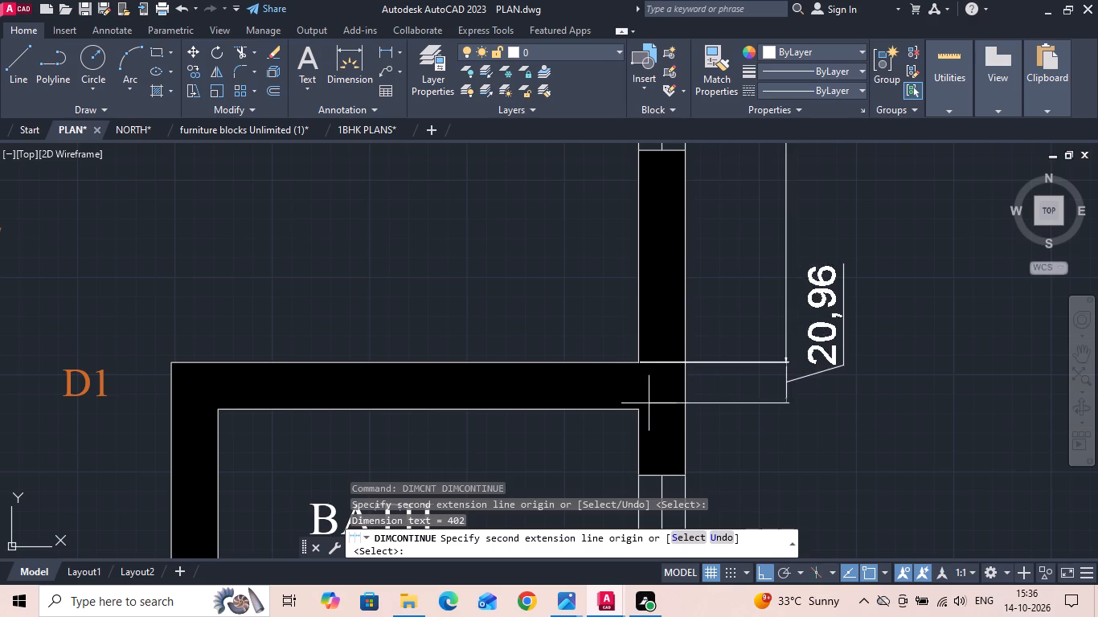
click(639, 411)
scroll(639, 411, down, 3)
middle_drag(657, 420, 651, 247)
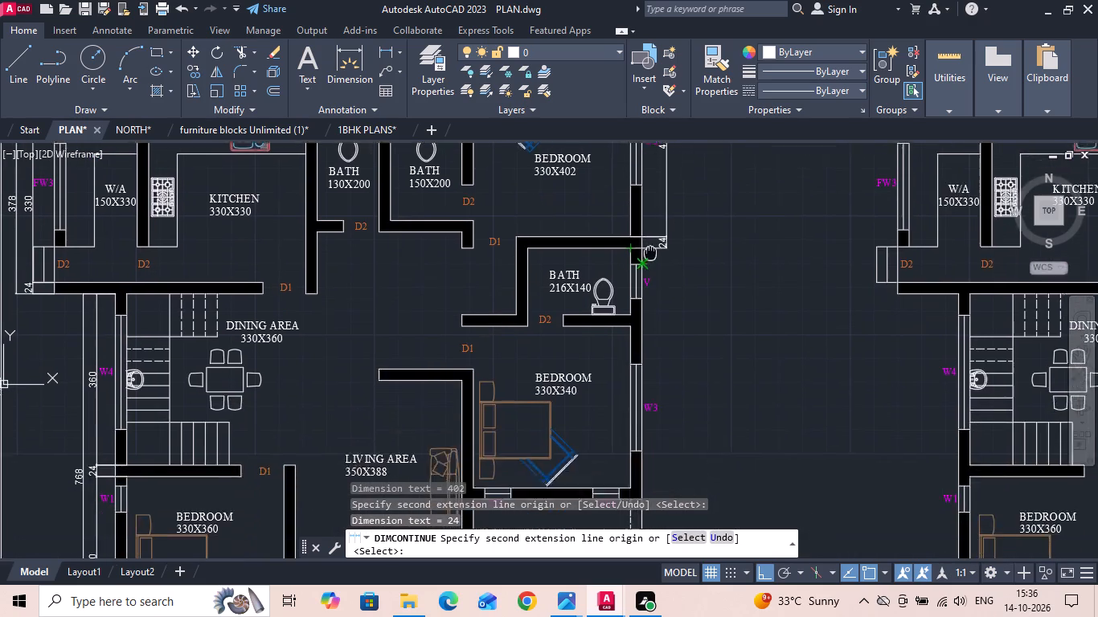
middle_drag(651, 247, 652, 241)
scroll(662, 308, up, 2)
click(584, 283)
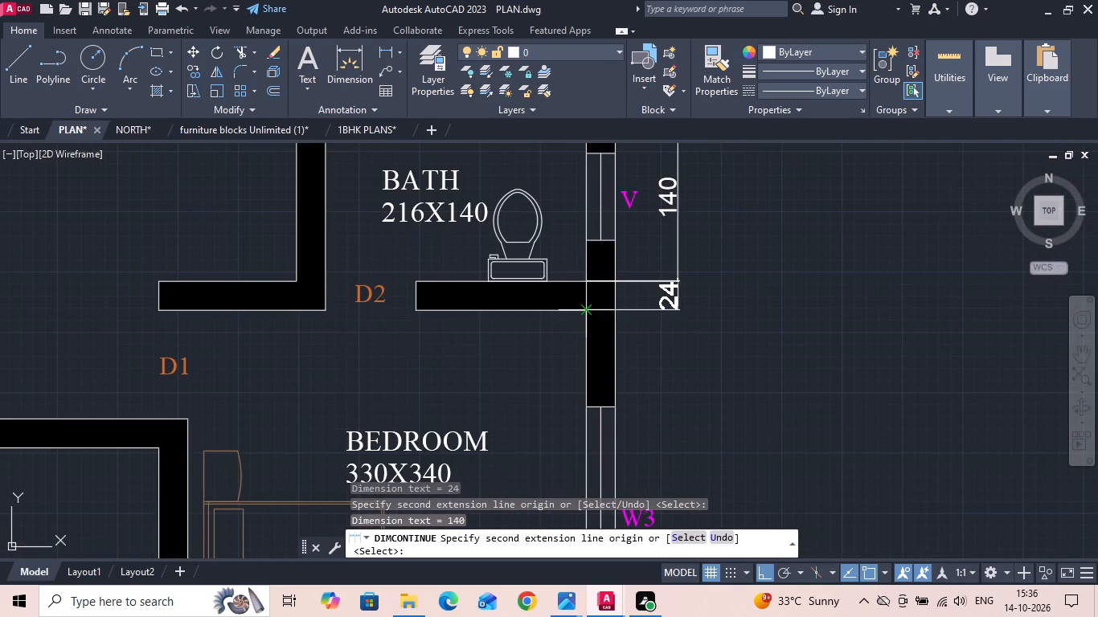
click(586, 308)
Continue the vertical chain across the 330X340 bedroom, its lower wall, the car porch and the porch's corner column.
middle_drag(621, 298, 621, 170)
scroll(621, 169, down, 1)
scroll(616, 442, up, 2)
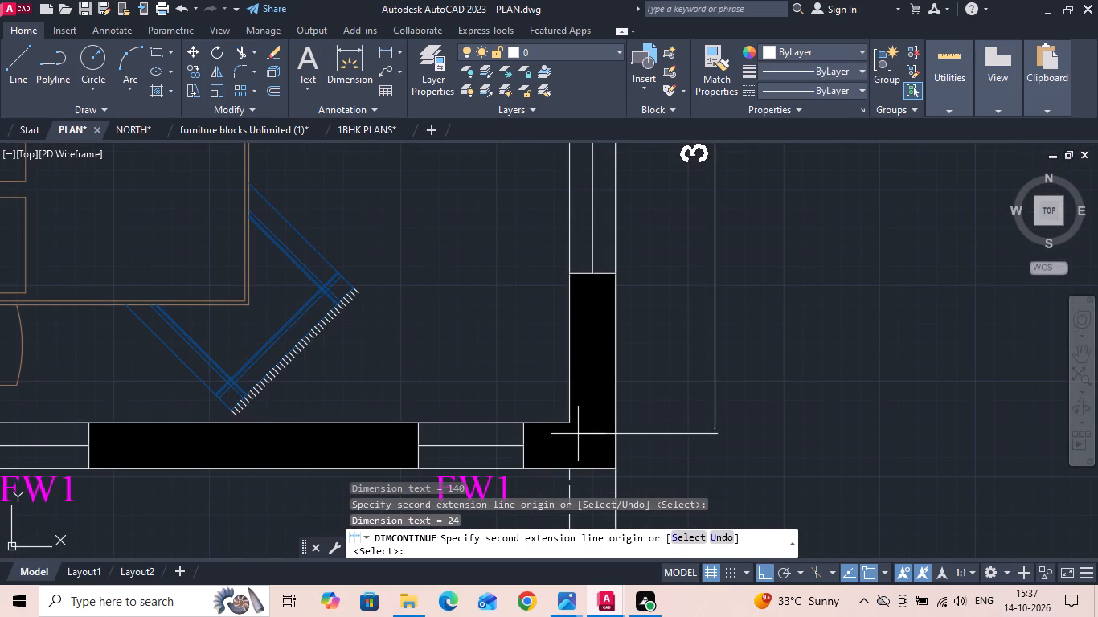
click(569, 423)
click(617, 466)
scroll(659, 290, down, 2)
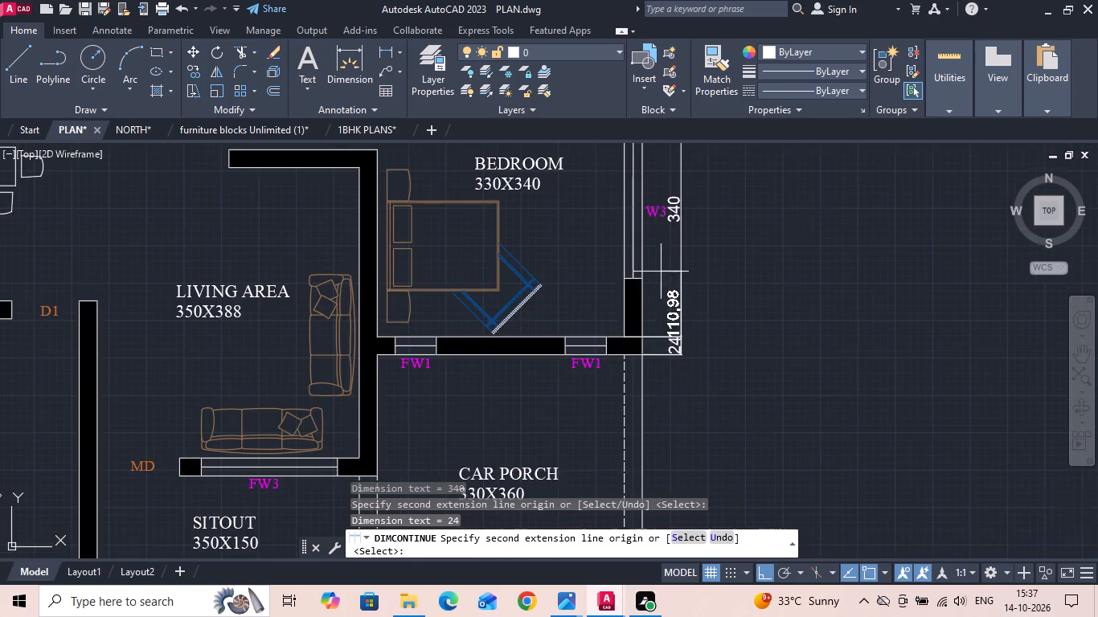
middle_drag(667, 448, 667, 260)
scroll(662, 453, up, 2)
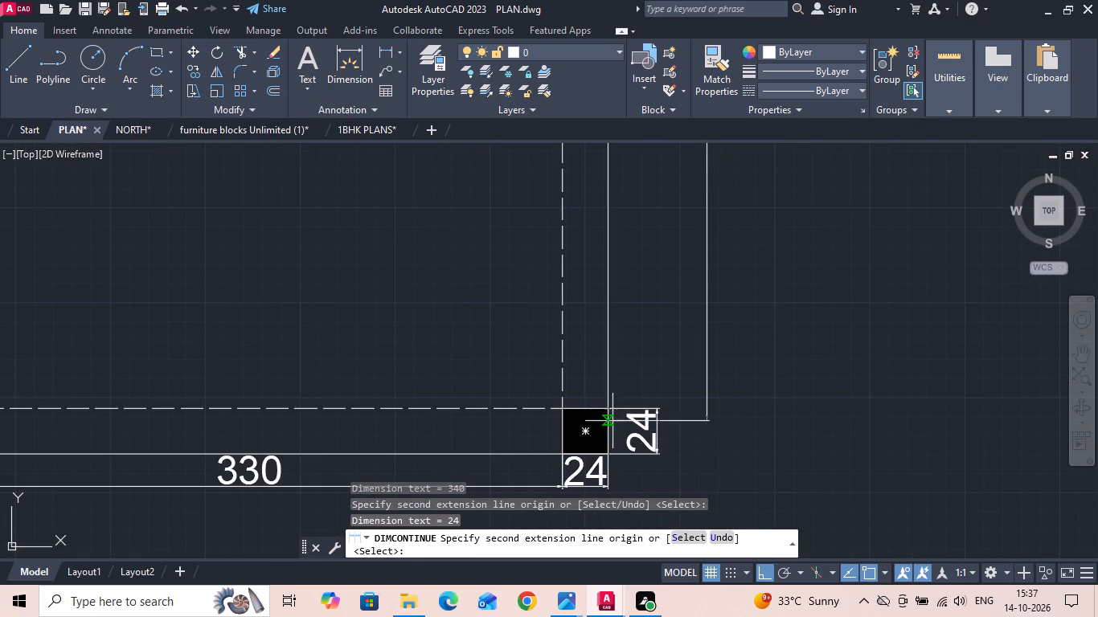
click(610, 404)
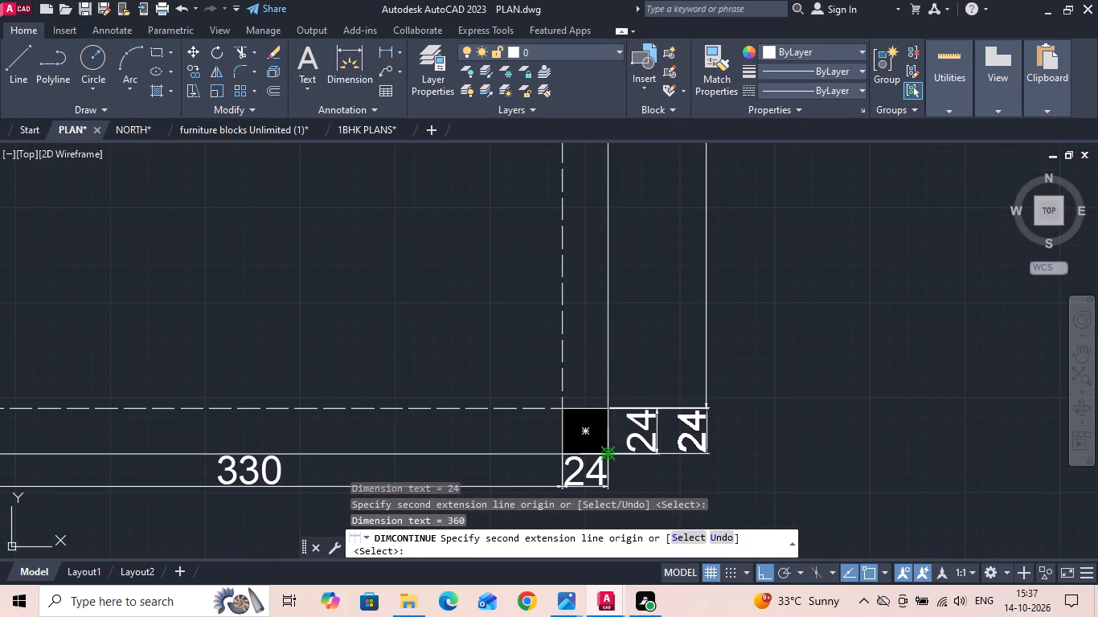
click(609, 456)
key(Escape)
Delete the duplicate inner vertical dimension beside the car porch's corner column.
click(651, 435)
key(Delete)
Add an overall horizontal dimension from the car porch's outer corner to the bedroom wall corner at the sitout, below the chain.
scroll(723, 392, down, 2)
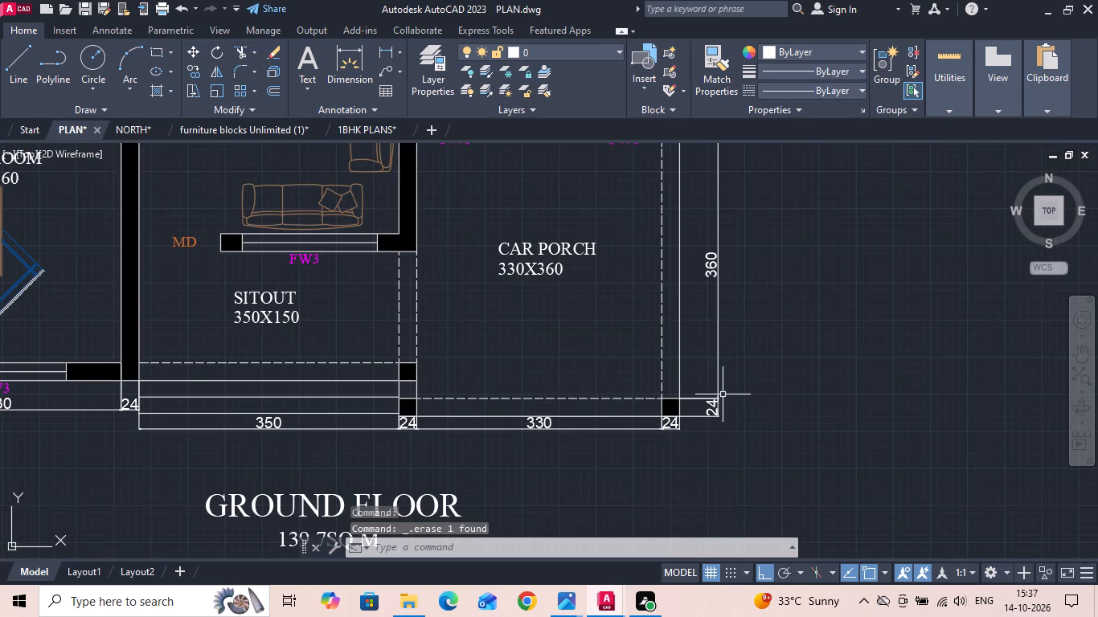
click(386, 51)
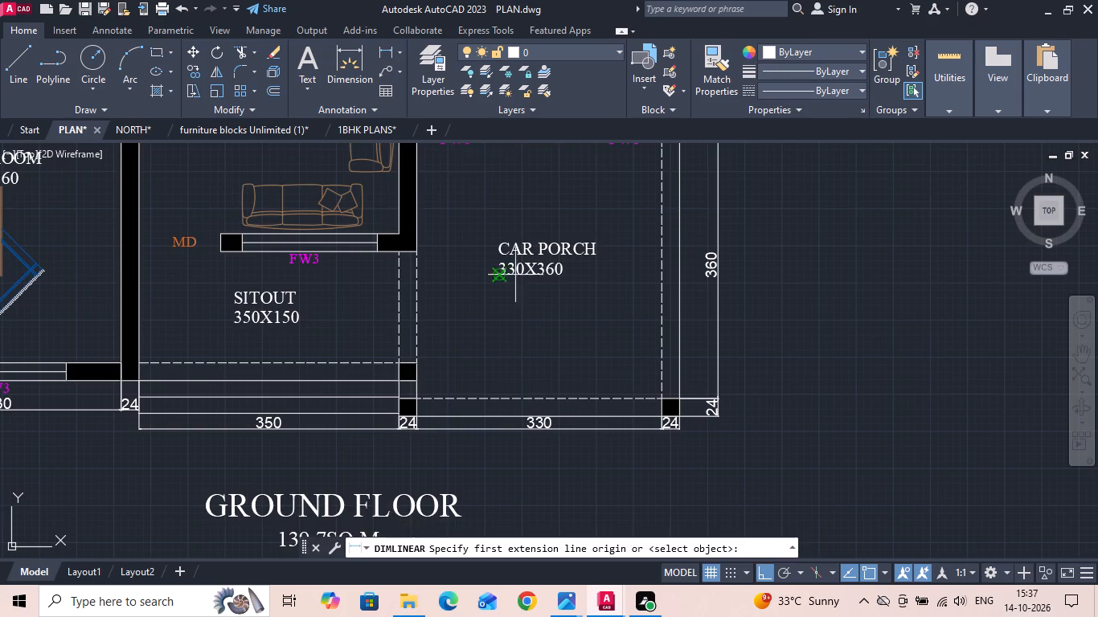
scroll(713, 444, up, 2)
click(629, 386)
scroll(682, 434, down, 2)
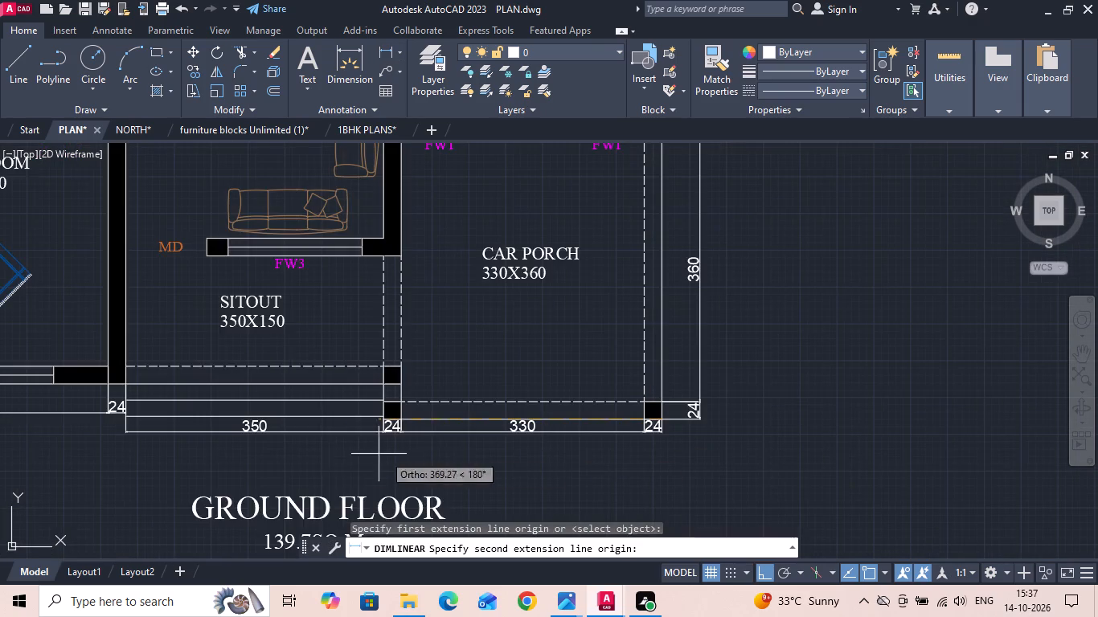
scroll(350, 442, up, 1)
scroll(555, 440, down, 1)
scroll(133, 437, up, 2)
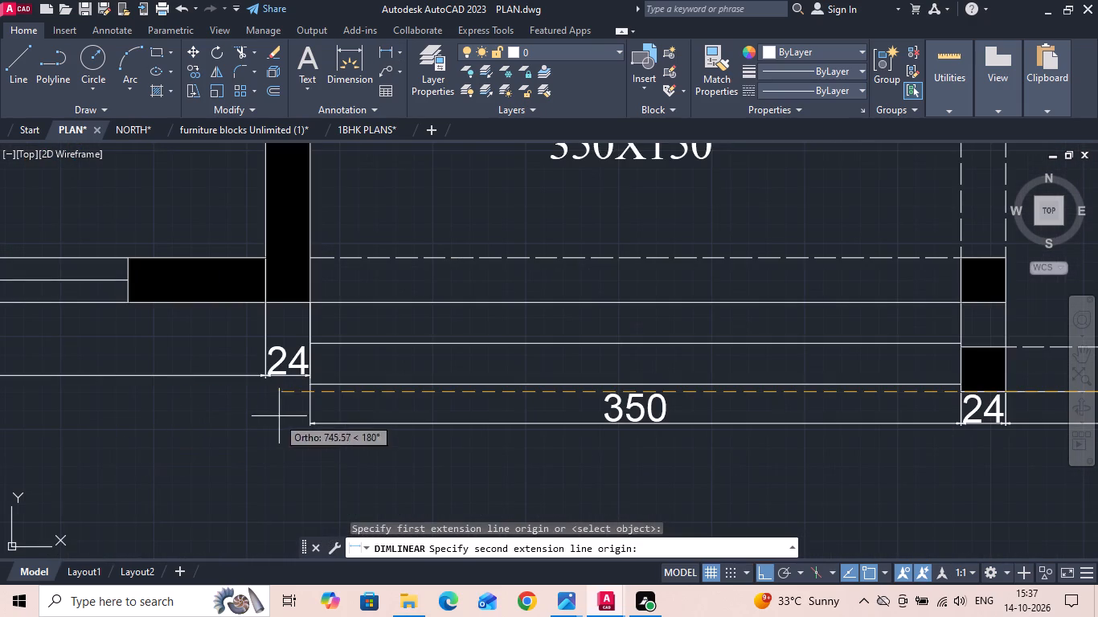
click(311, 304)
scroll(312, 319, down, 1)
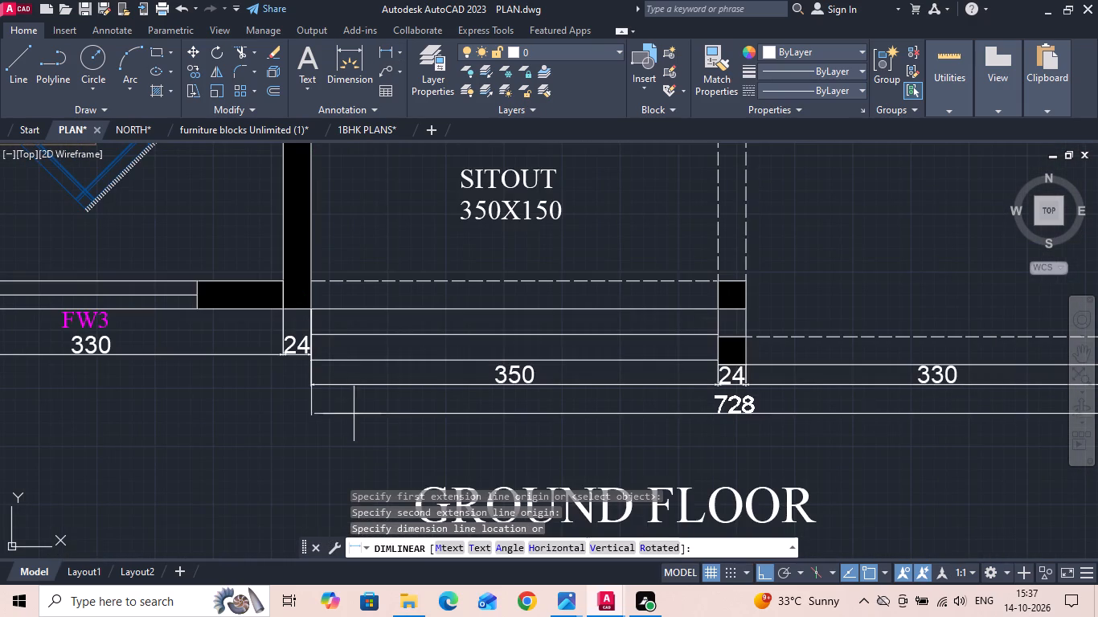
click(363, 420)
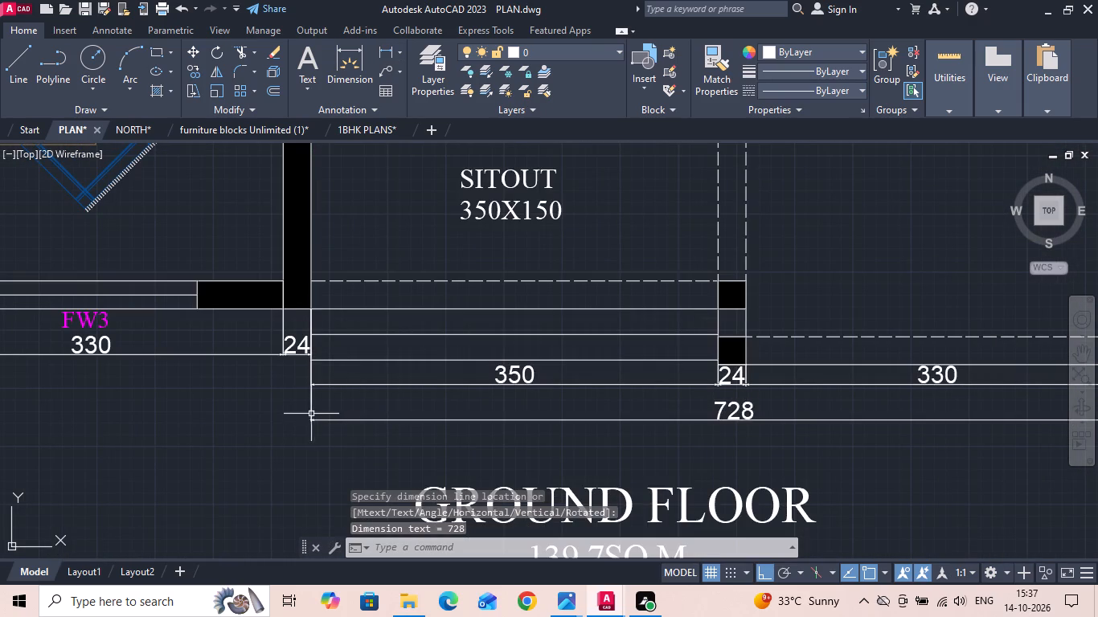
scroll(313, 313, down, 2)
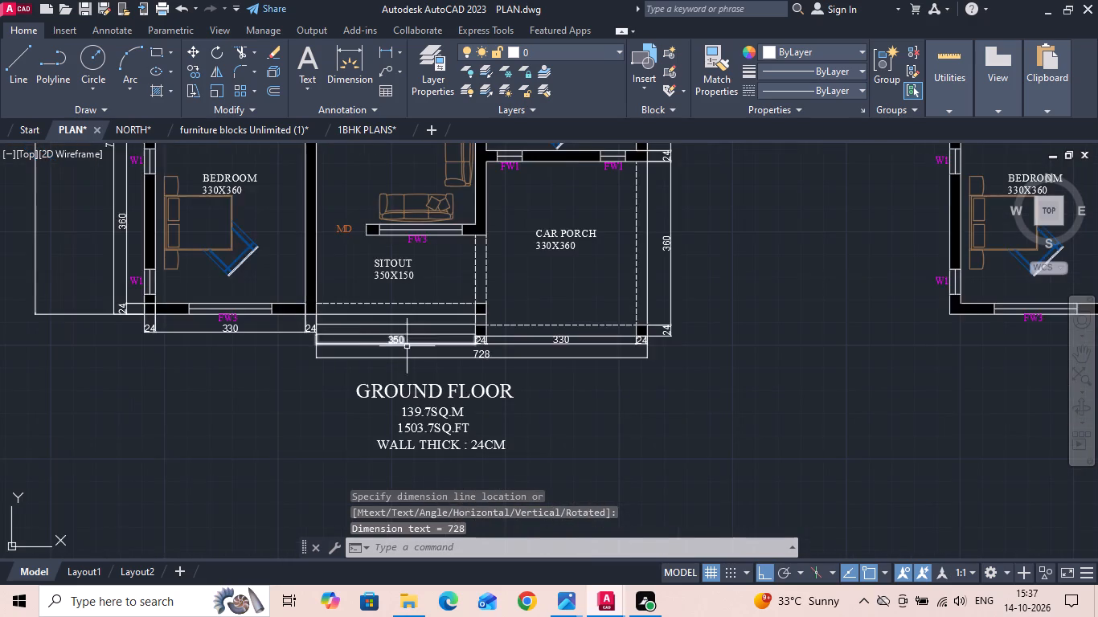
Continue the overall horizontal dimension from the sitout corner across the 330X360 bedroom to the bedroom's outer wall corner.
middle_drag(259, 366, 386, 374)
key(d)
text(IMCNT)
key(space)
scroll(301, 368, up, 1)
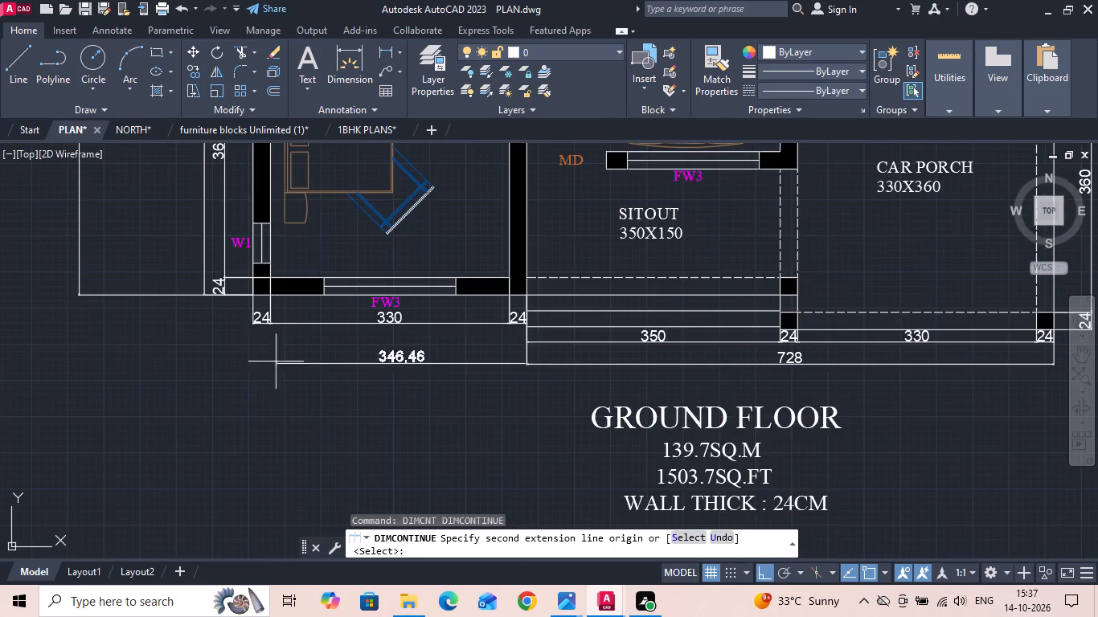
scroll(232, 345, up, 1)
click(267, 261)
key(Escape)
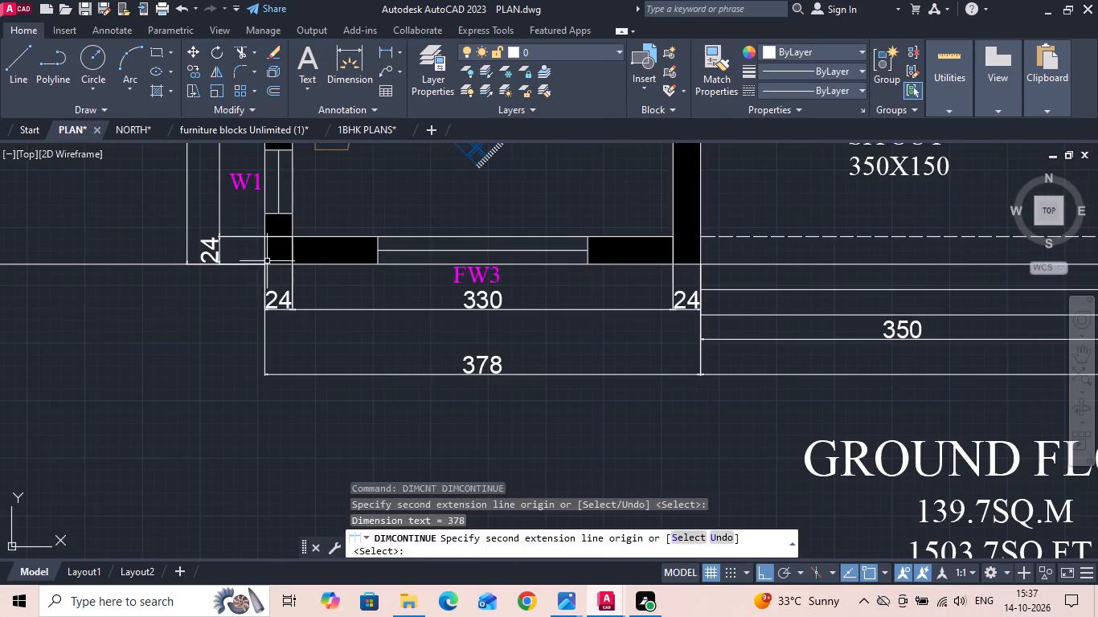
Add a full-width horizontal linear dimension from the bedroom's outer corner to the car porch's outer column, below the existing dimension rows.
click(380, 51)
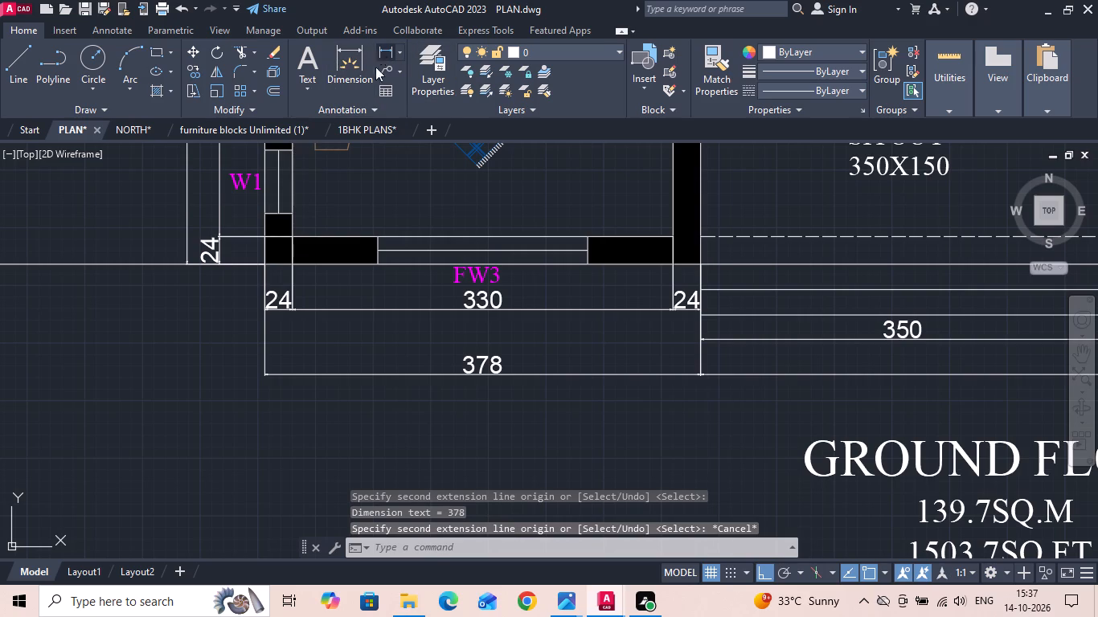
click(268, 263)
scroll(217, 292, down, 1)
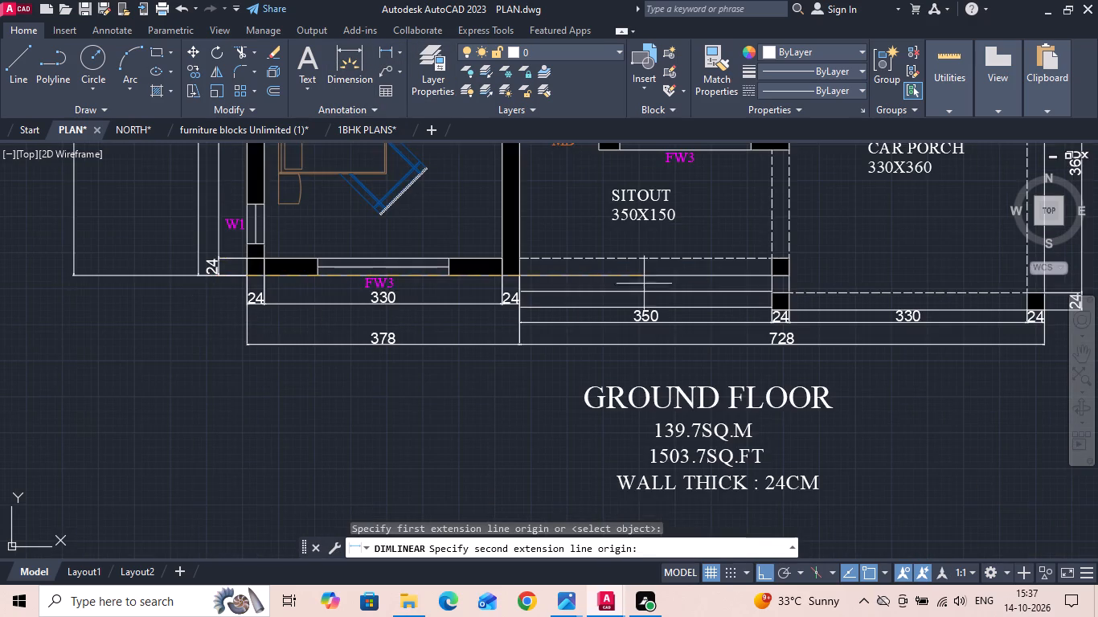
middle_drag(736, 281, 514, 281)
click(822, 291)
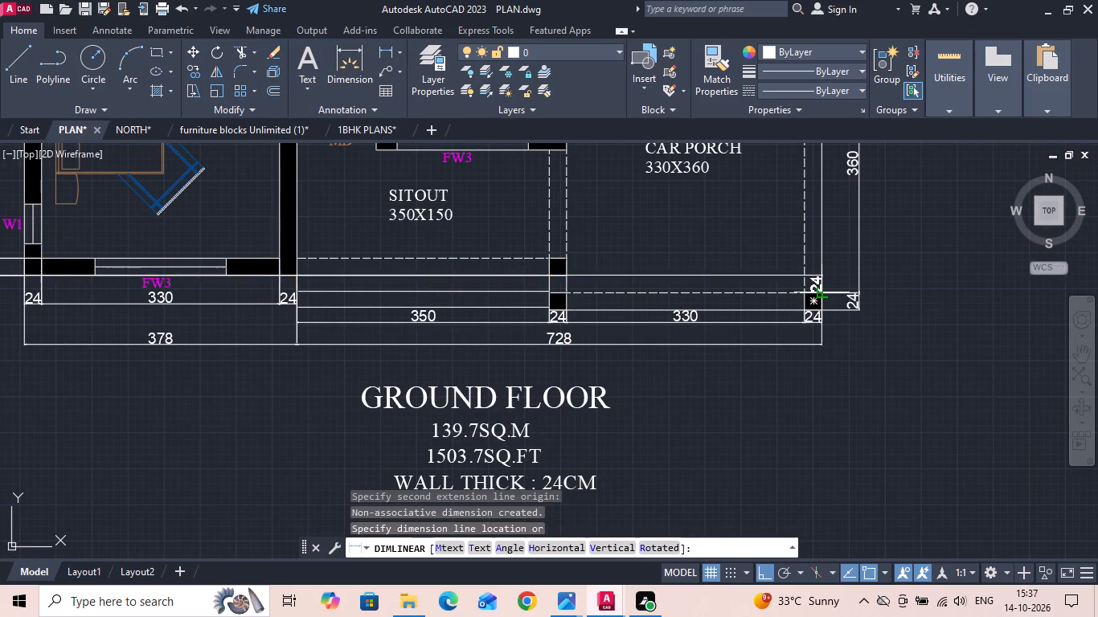
click(807, 366)
Add an overall vertical linear dimension from the car porch's outer column corner to the 330X402 bedroom's outer top corner, outside the vertical chain.
scroll(677, 422, down, 3)
scroll(744, 415, up, 2)
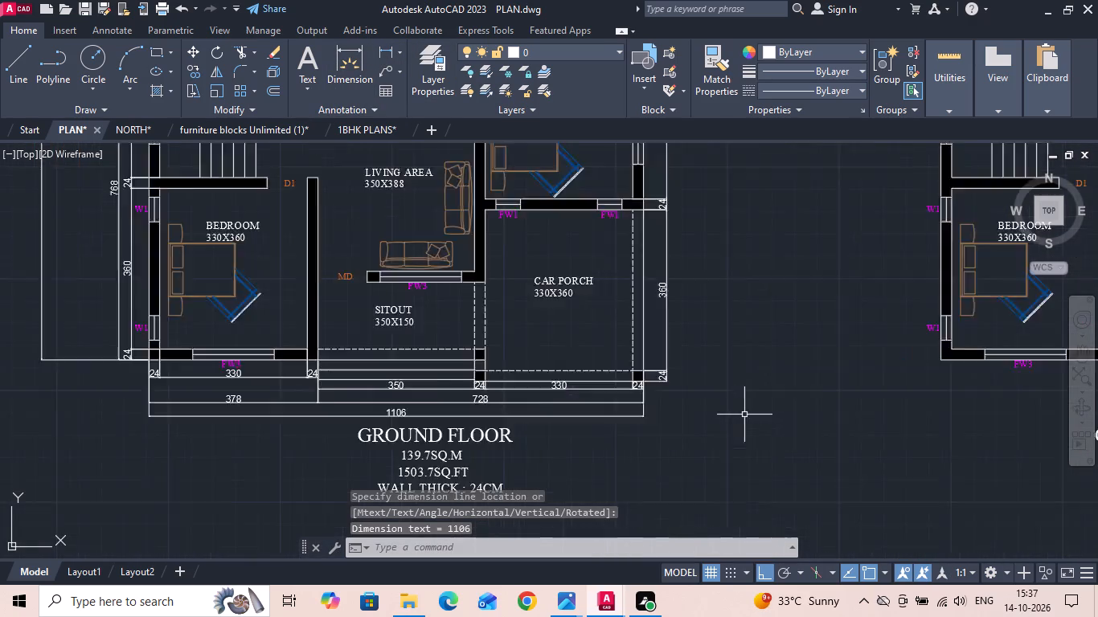
scroll(744, 415, up, 1)
key(space)
scroll(602, 398, up, 2)
click(552, 312)
scroll(636, 496, down, 2)
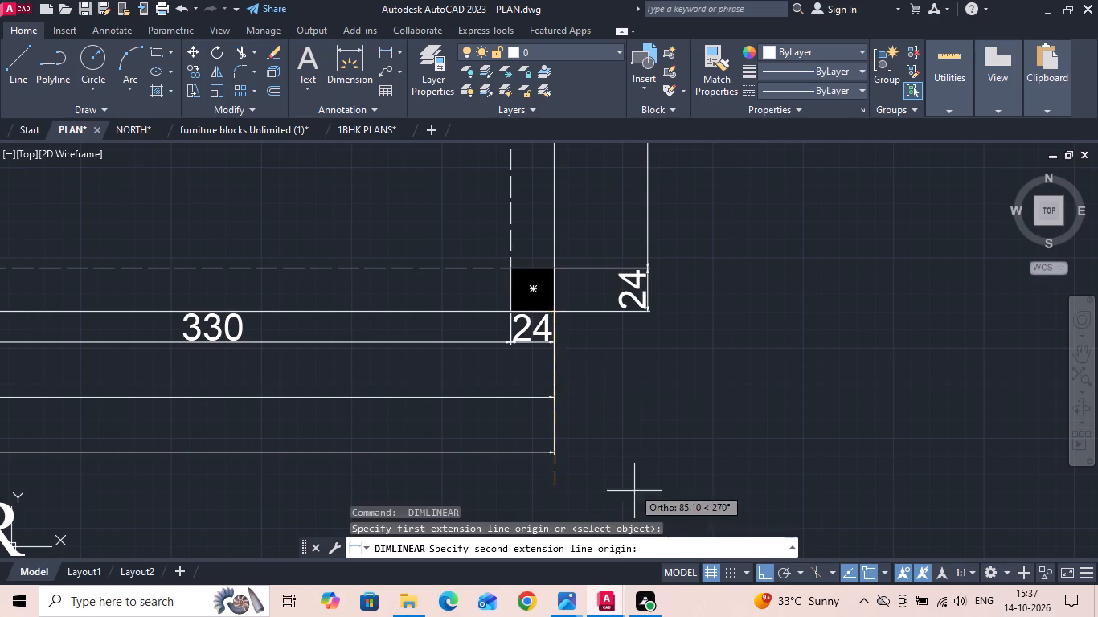
scroll(637, 501, down, 1)
middle_drag(600, 341, 580, 463)
scroll(580, 466, down, 2)
middle_drag(568, 245, 565, 330)
scroll(566, 187, up, 2)
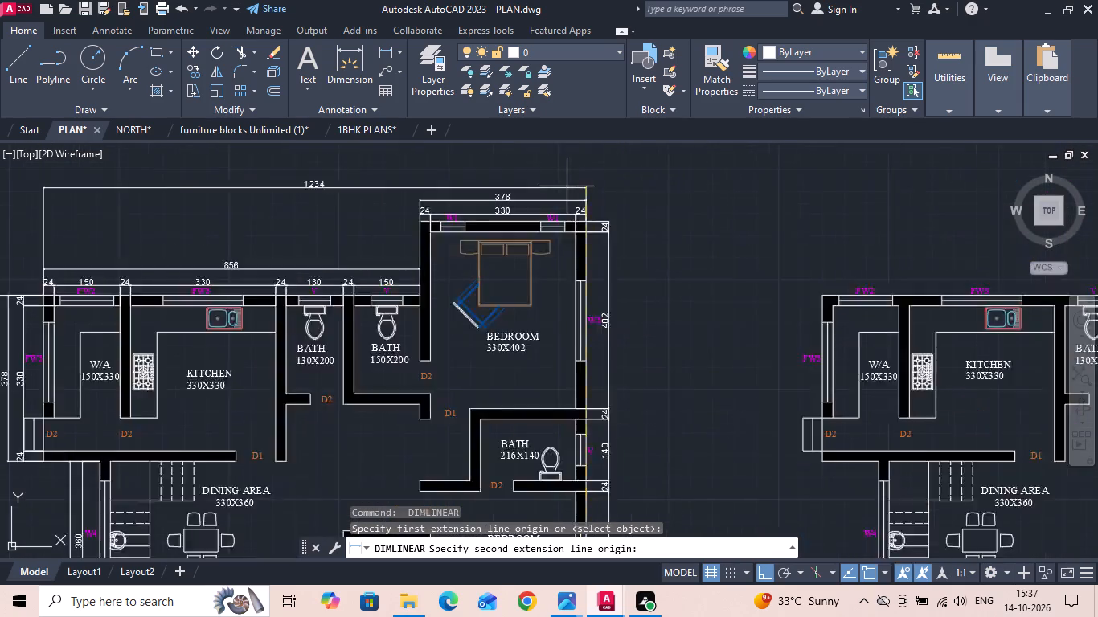
scroll(567, 183, up, 1)
scroll(613, 285, up, 1)
click(614, 274)
scroll(614, 274, down, 3)
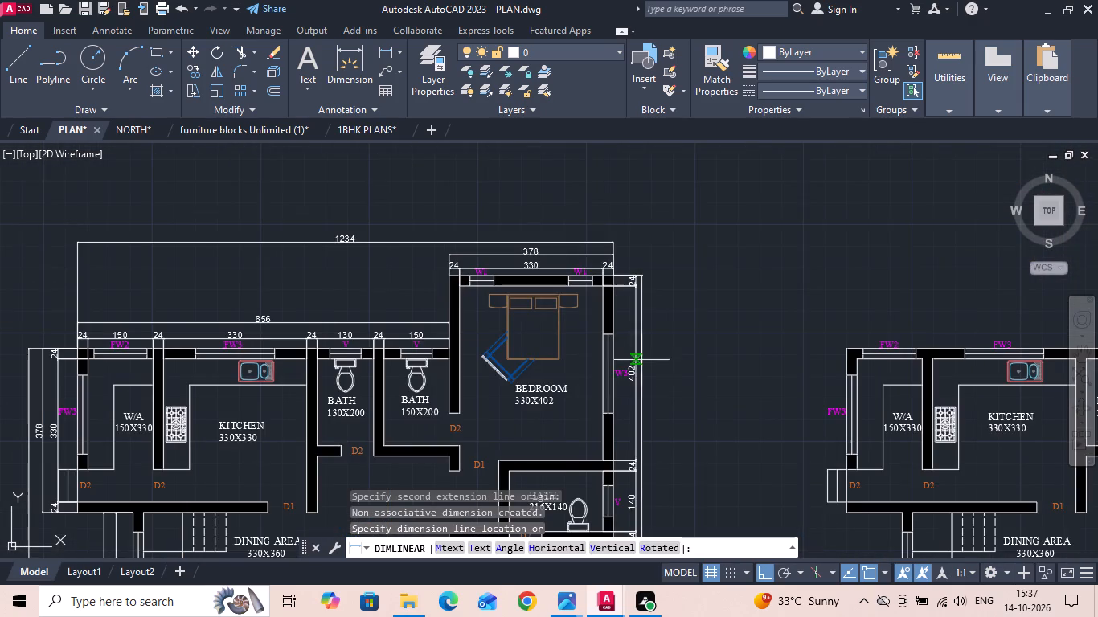
middle_drag(650, 431, 670, 243)
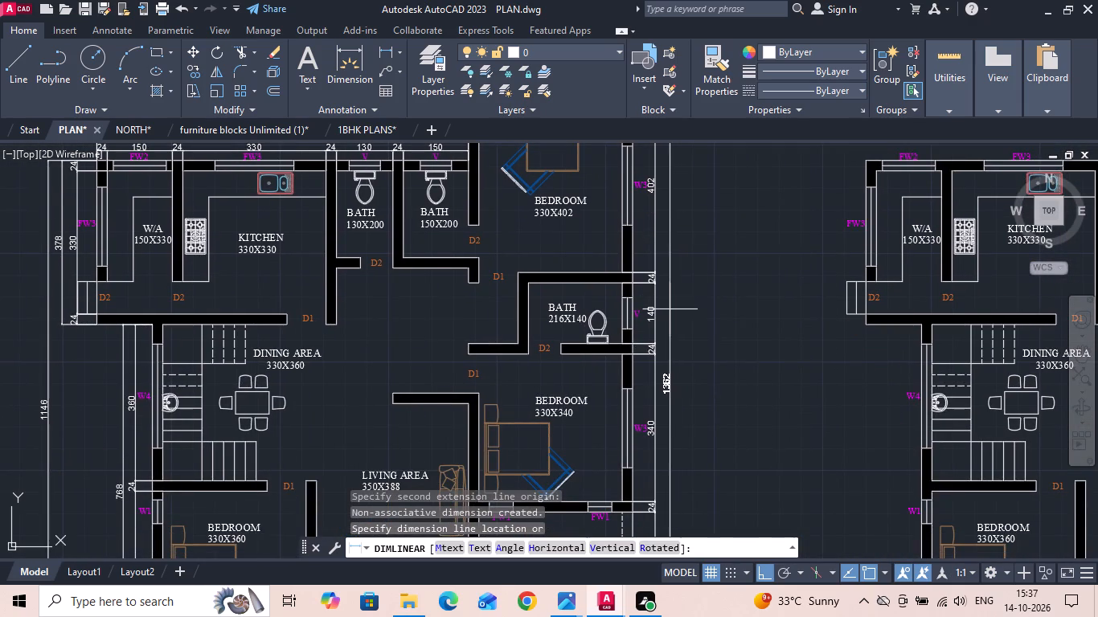
scroll(670, 313, up, 1)
click(666, 317)
Save the drawing with the completed dimensions on the first plan.
scroll(670, 337, down, 2)
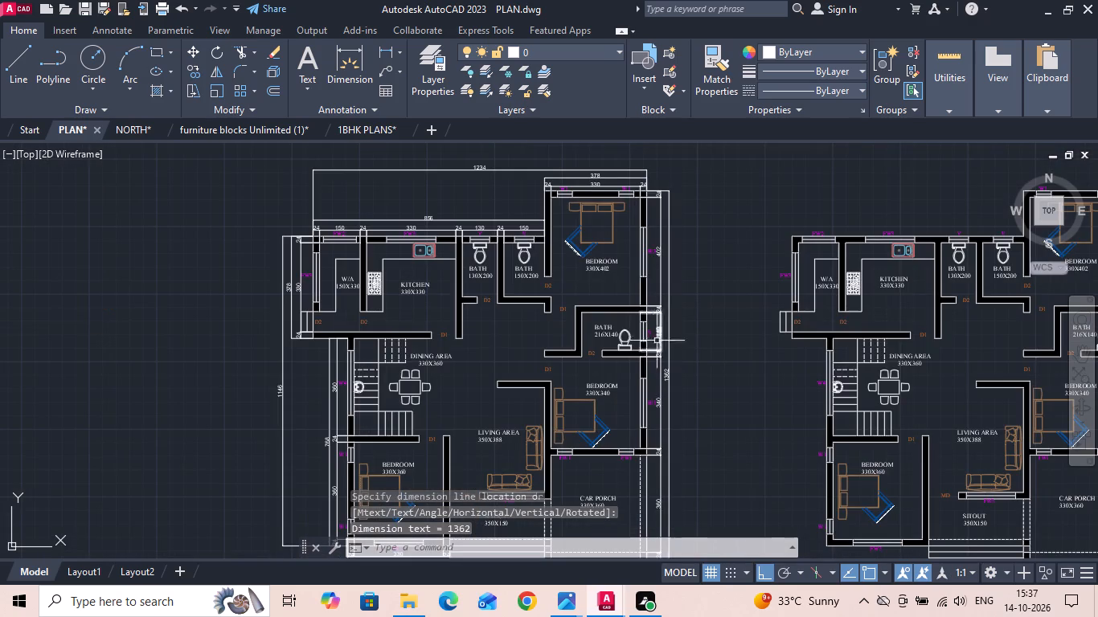
key(ctrl+s)
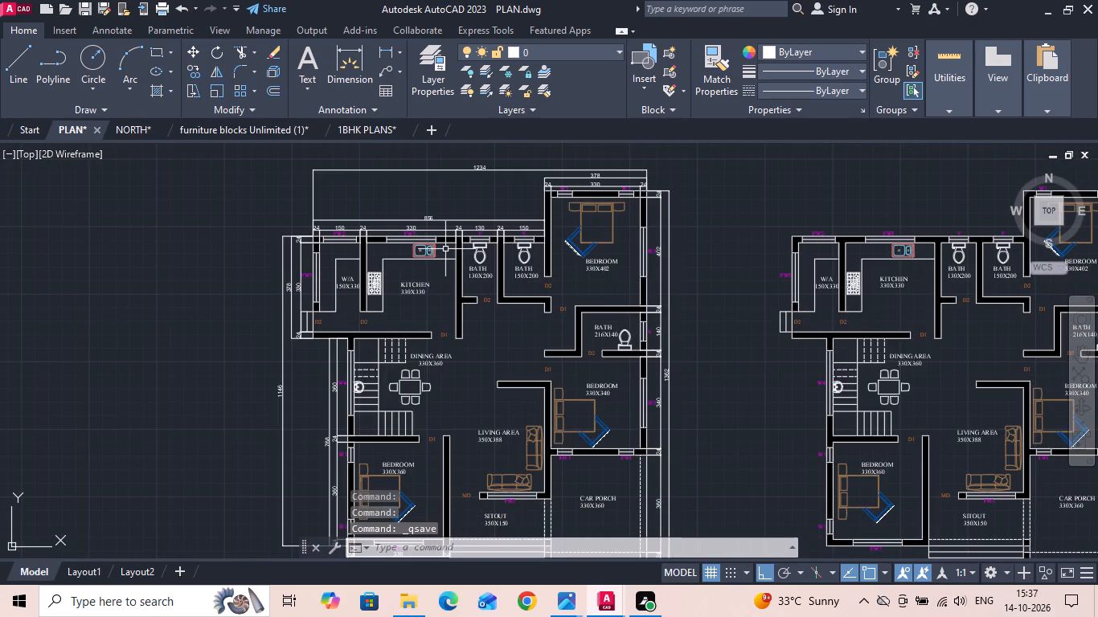
key(ctrl+s)
key(ctrl+s)
key(ctrl+s)
scroll(445, 249, down, 2)
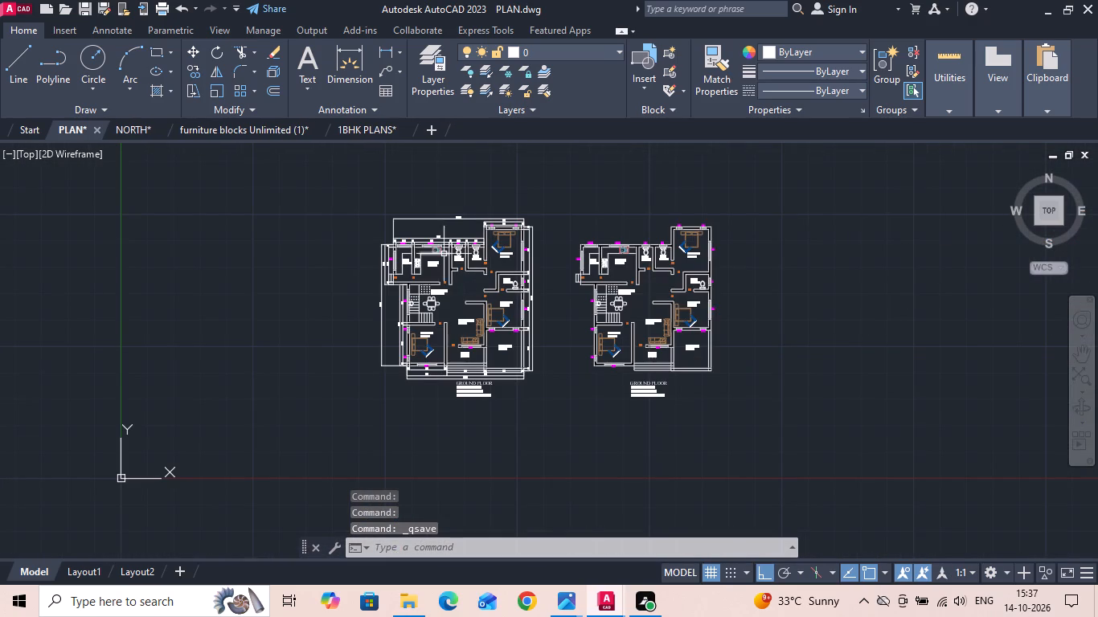
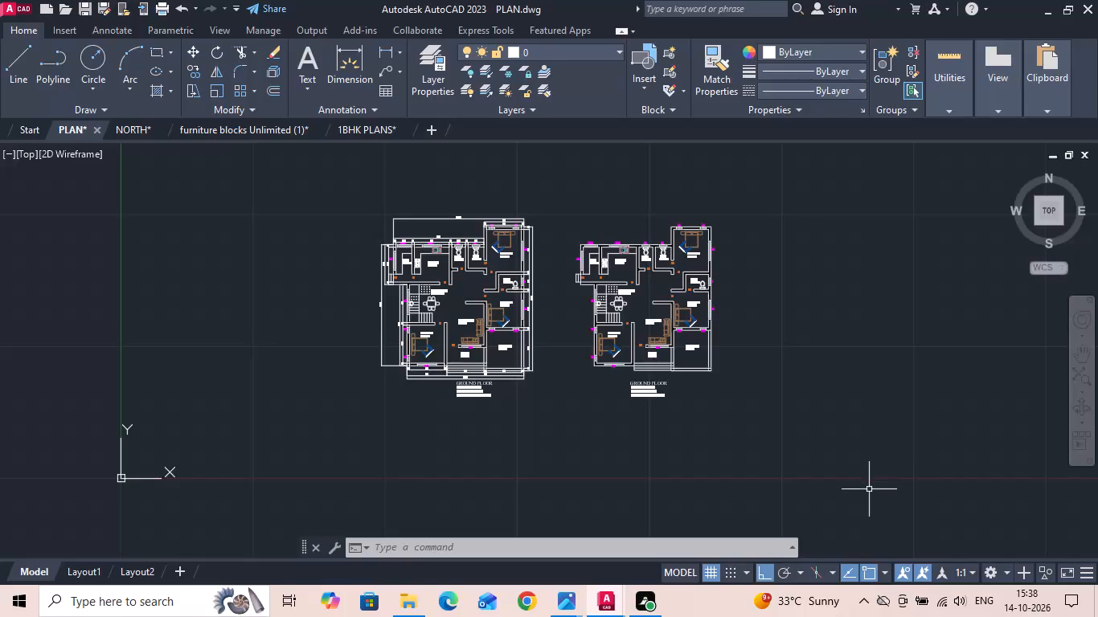
Set the text offset from the dimension line to 0 in the ISO-25 dimension style.
scroll(477, 294, up, 1)
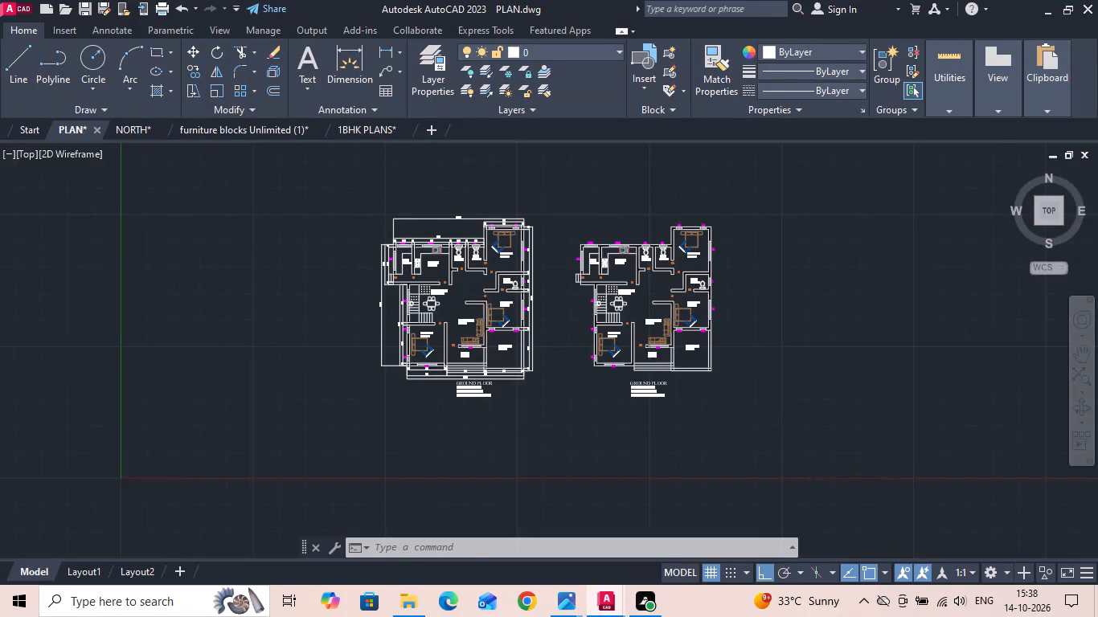
scroll(477, 294, up, 1)
scroll(229, 170, up, 4)
middle_drag(234, 180, 237, 288)
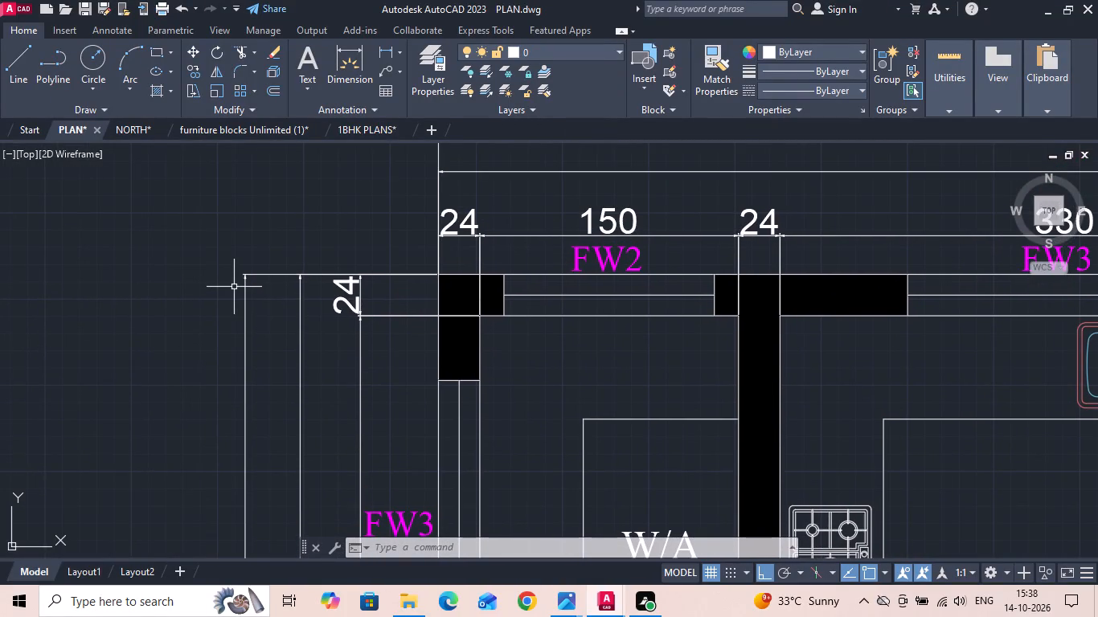
key(d)
key(space)
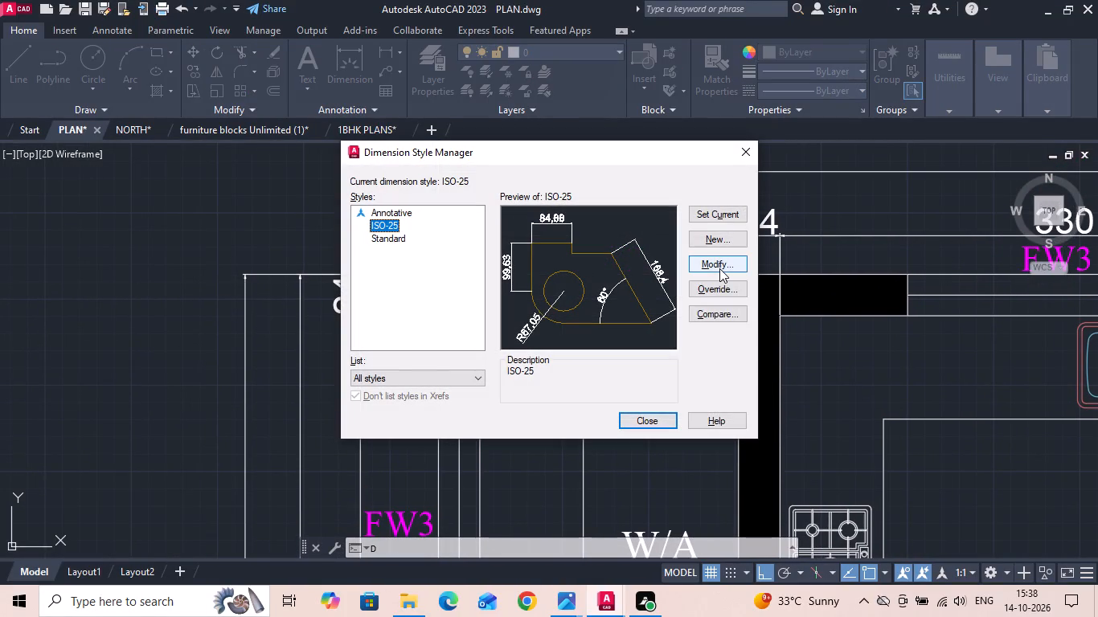
click(719, 268)
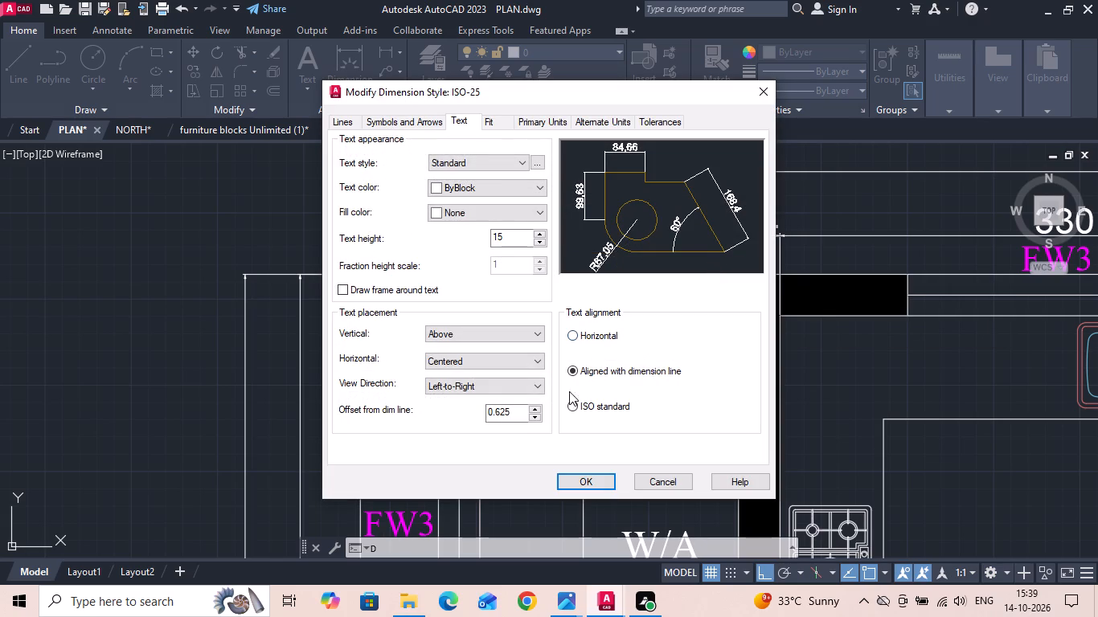
click(514, 411)
key(BackSpace)
key(BackSpace)
key(BackSpace)
key(BackSpace)
key(Return)
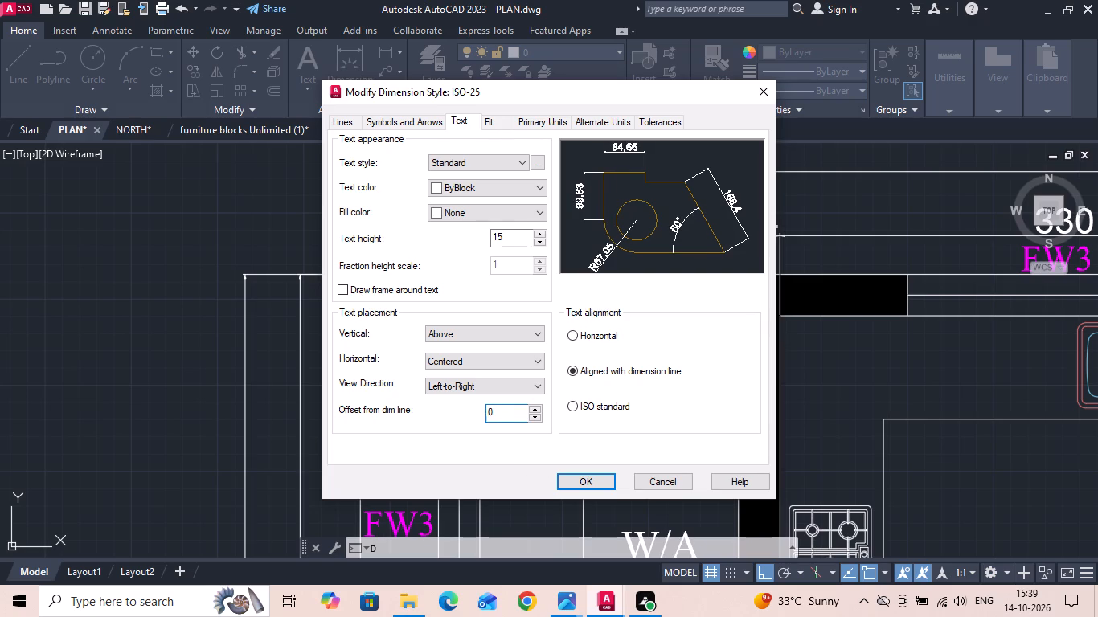
Set the dimension break size of the ISO-25 style to 0.
click(416, 128)
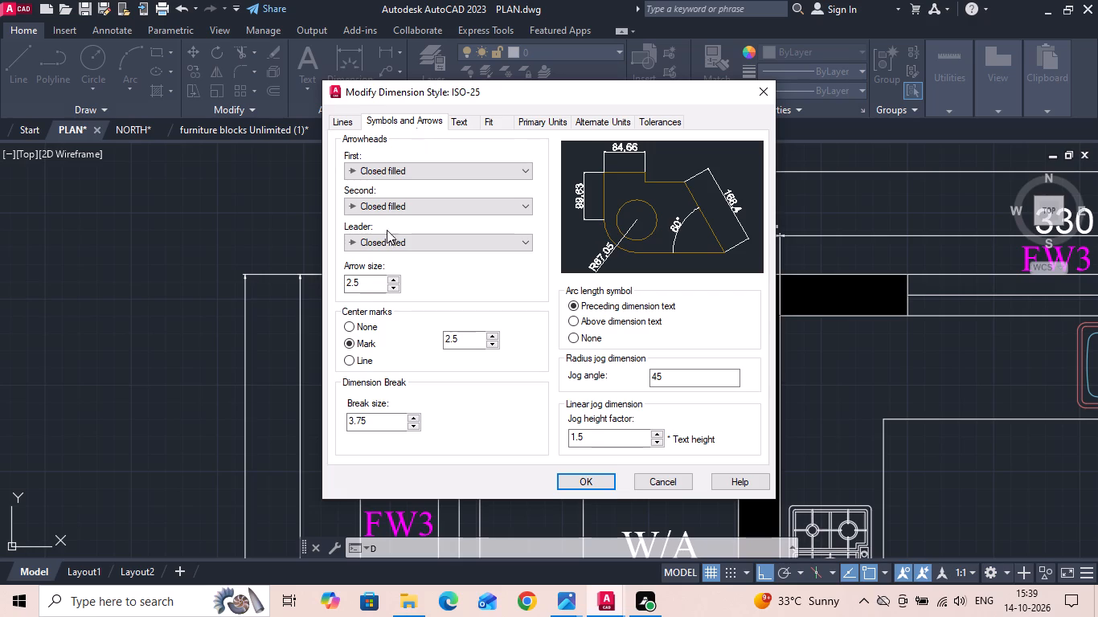
click(376, 423)
key(BackSpace)
key(BackSpace)
key(BackSpace)
key(BackSpace)
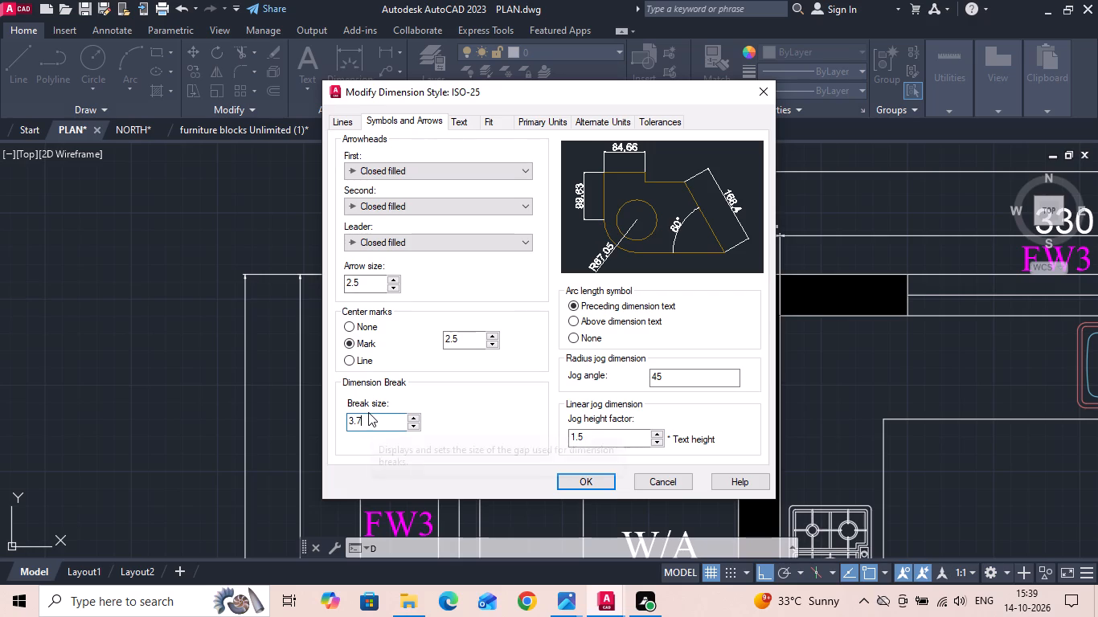
key(Return)
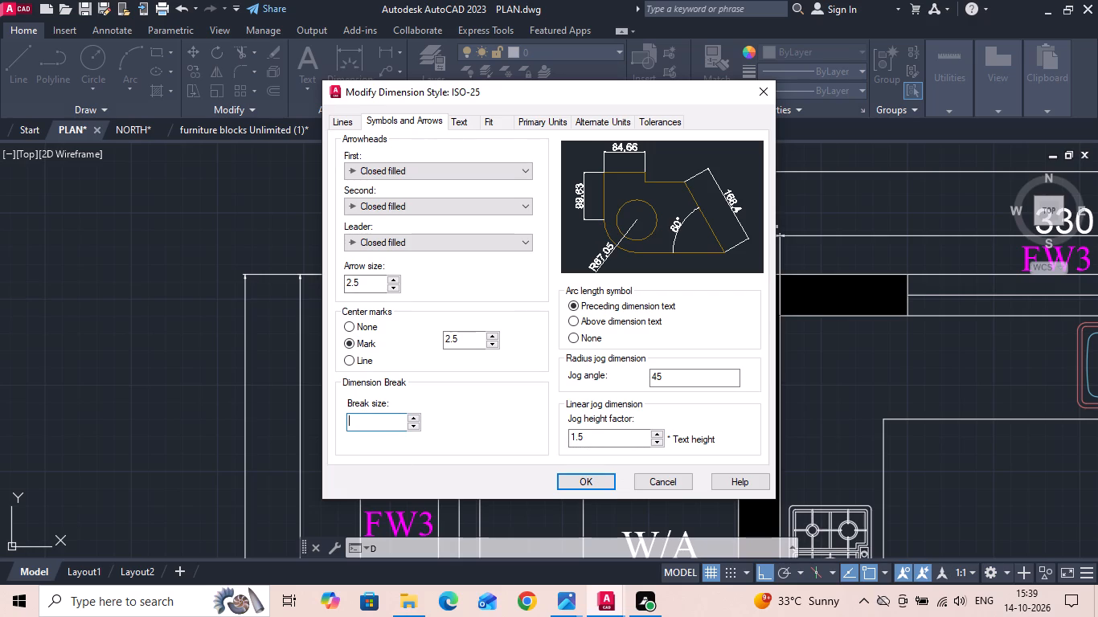
click(368, 424)
key(Return)
key(0)
key(Return)
Set the baseline spacing of the ISO-25 style's dimension lines to 0.
click(346, 121)
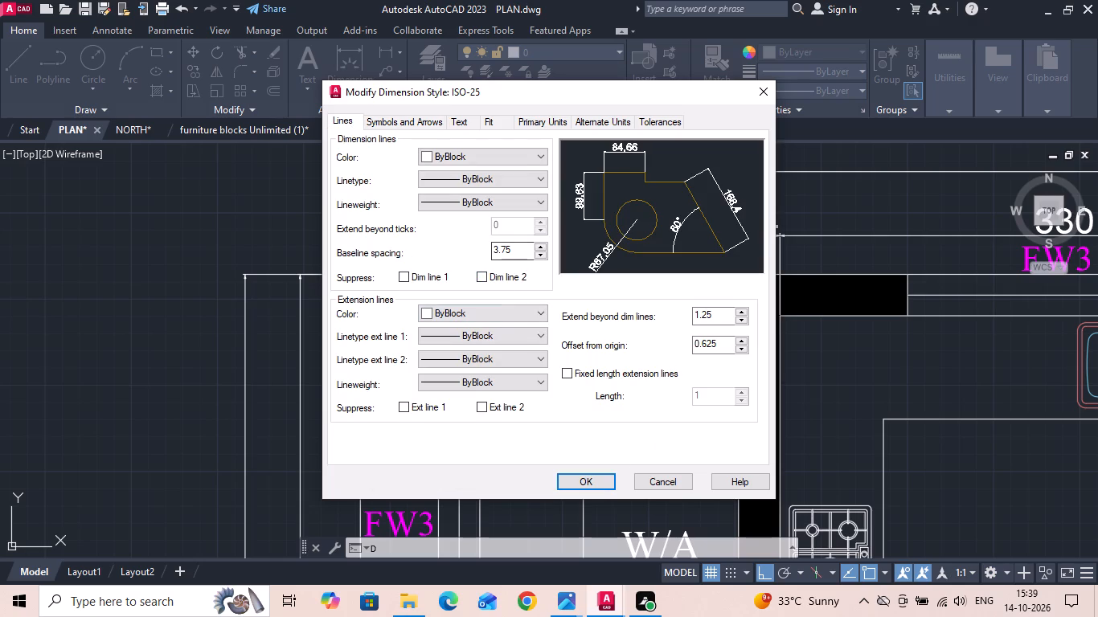
drag(521, 247, 476, 247)
key(BackSpace)
key(0)
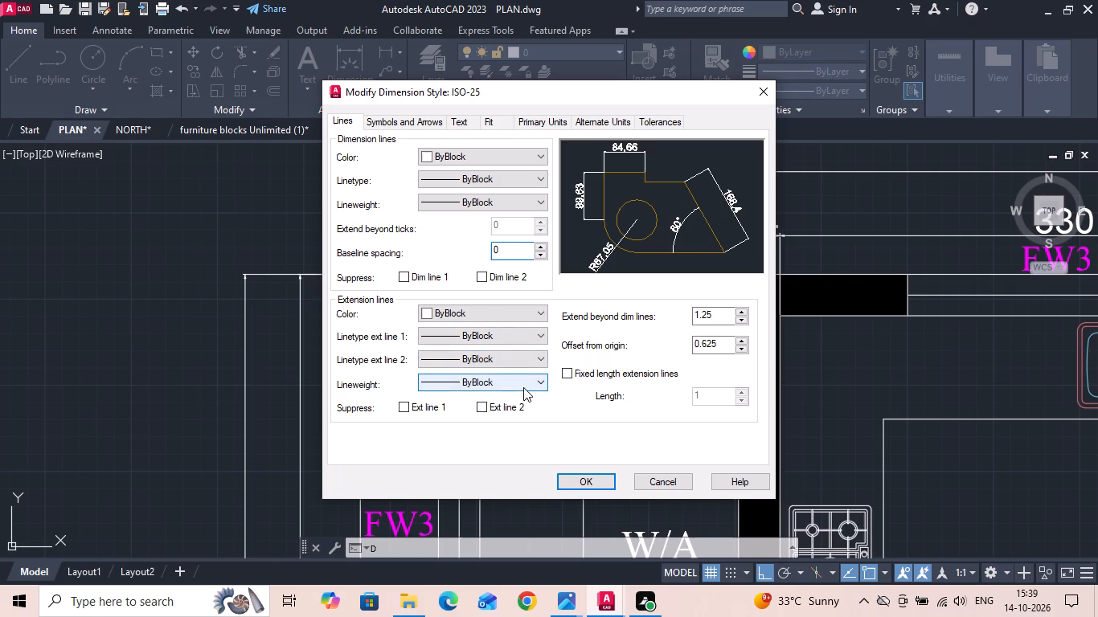
Set the extension lines' extend-beyond-dimension-lines and origin offset values to 0, and apply ISO-25 as the current style.
click(721, 315)
key(BackSpace)
key(BackSpace)
key(BackSpace)
key(BackSpace)
key(BackSpace)
key(BackSpace)
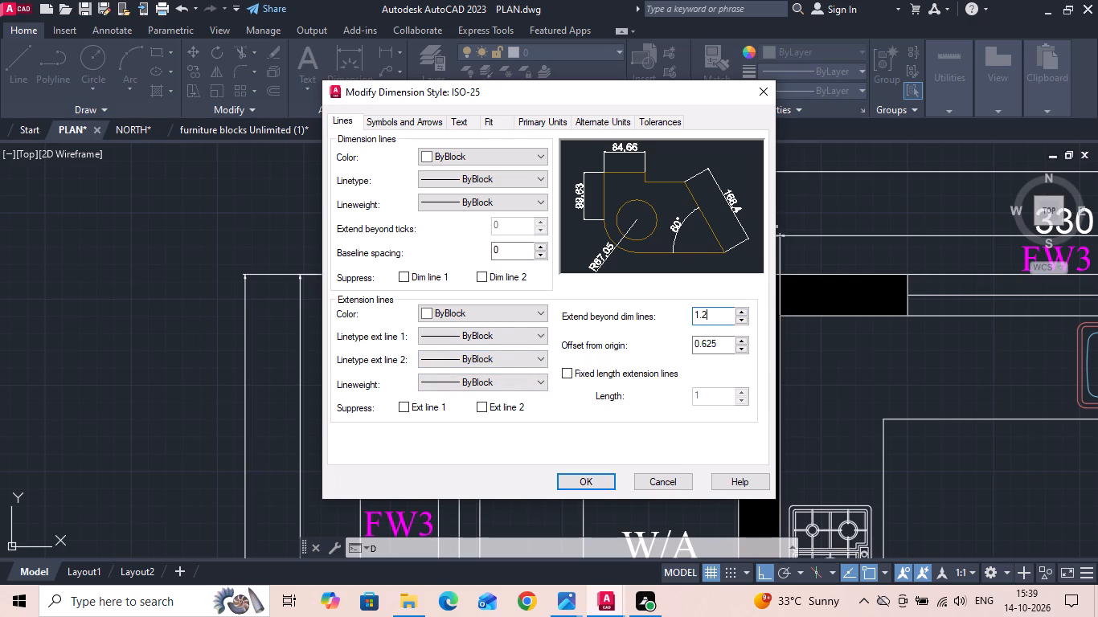
key(0)
click(724, 352)
key(BackSpace)
key(BackSpace)
key(BackSpace)
key(BackSpace)
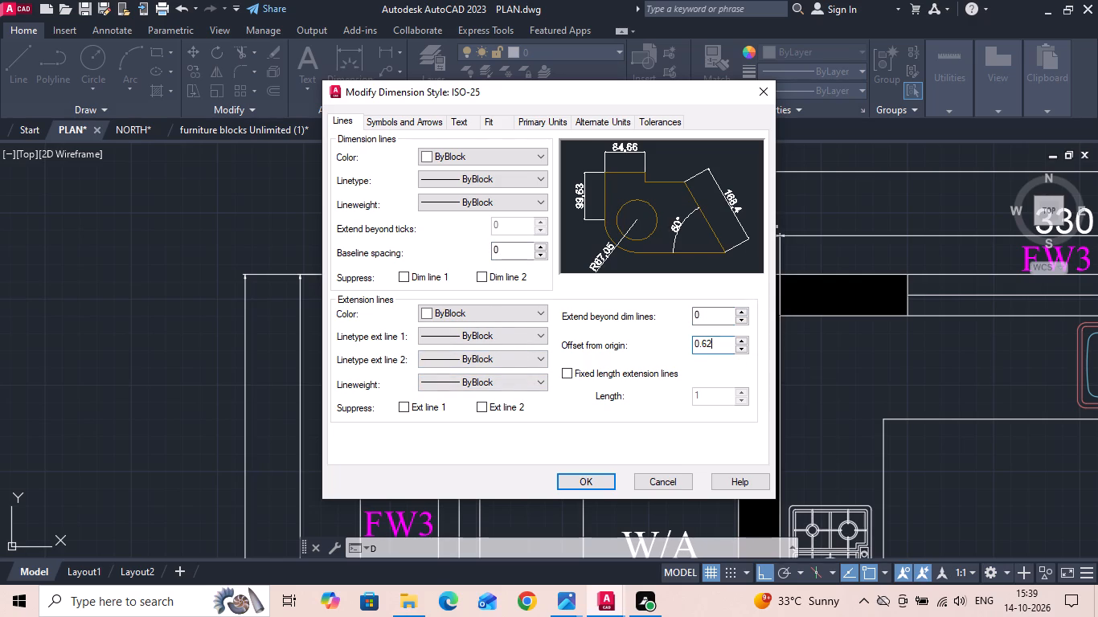
click(589, 481)
click(702, 215)
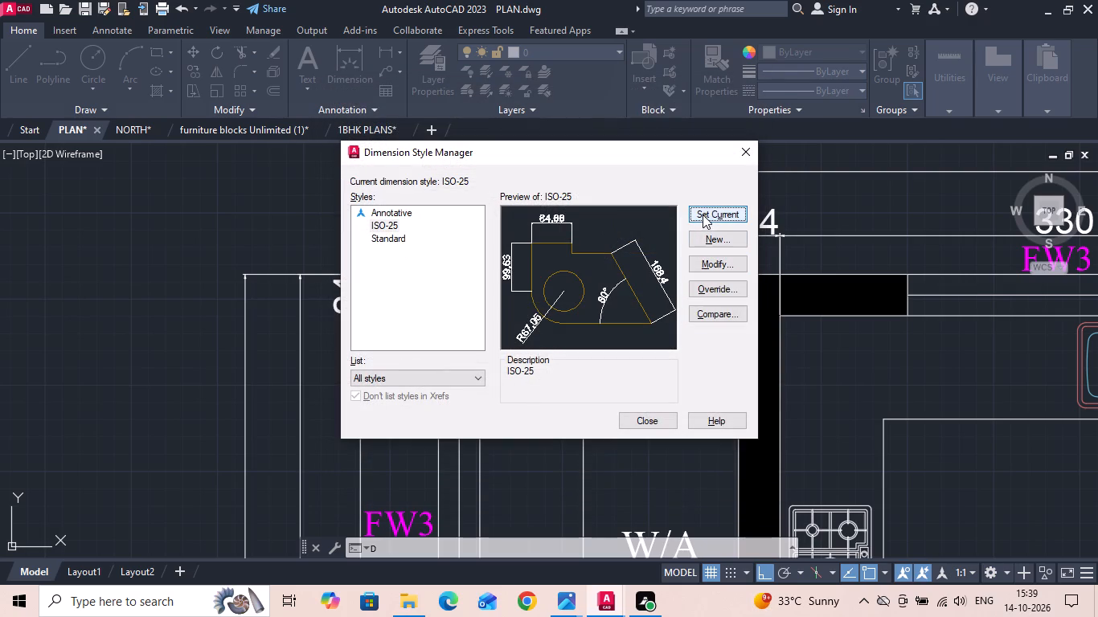
click(653, 422)
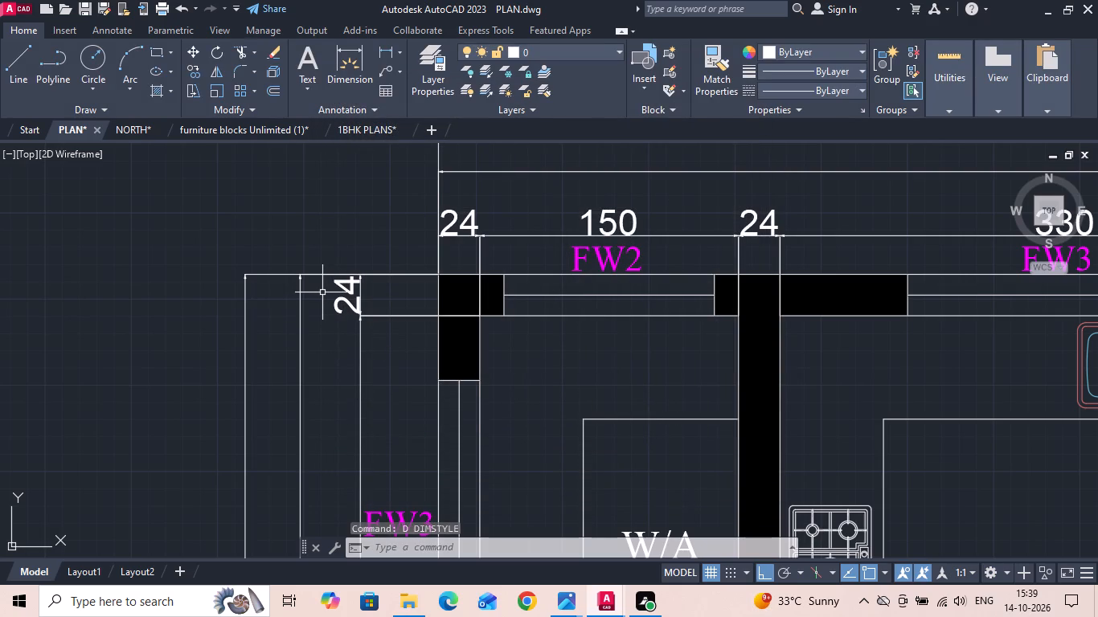
Examine the dimension lines at the first plan's outer corner and review the ISO-25 settings for lines, arrows, text, fit and units.
scroll(352, 275, up, 2)
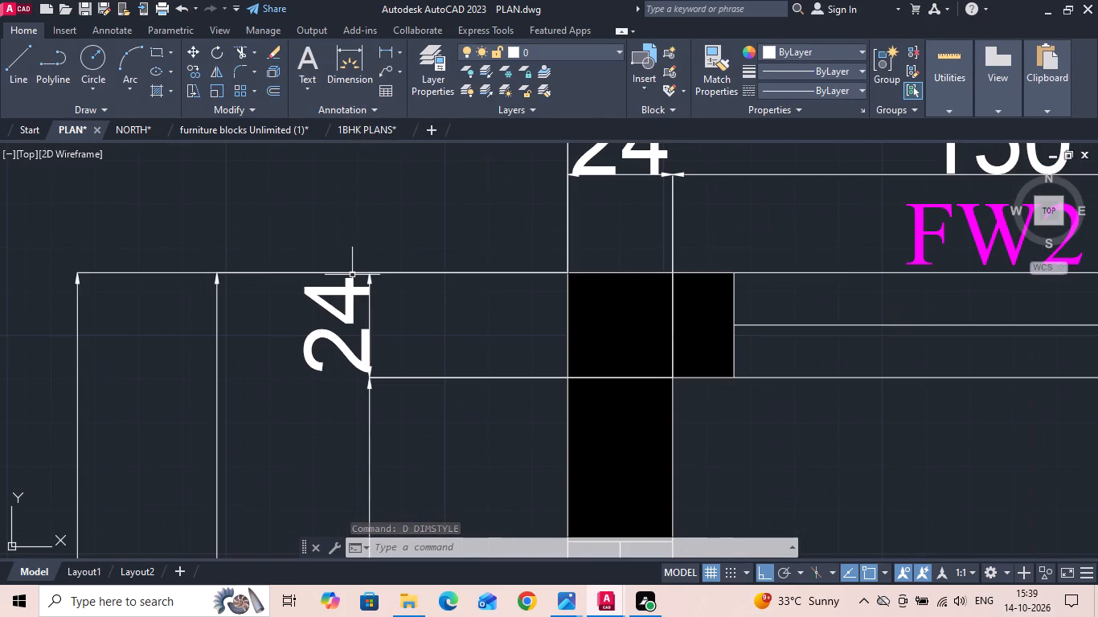
click(397, 274)
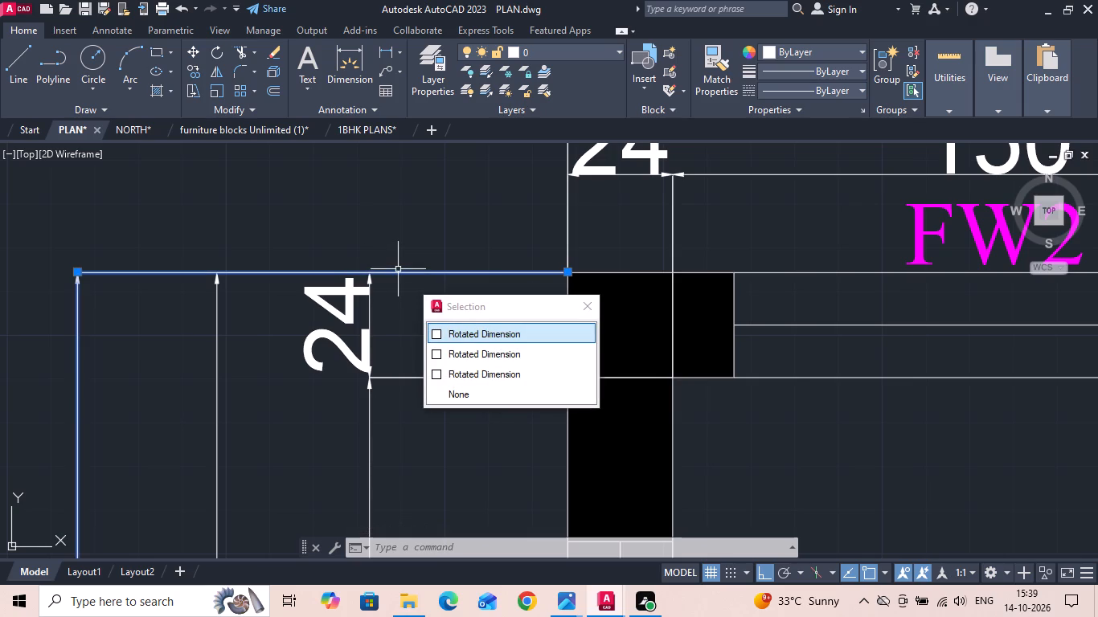
key(Escape)
text(D)
key(space)
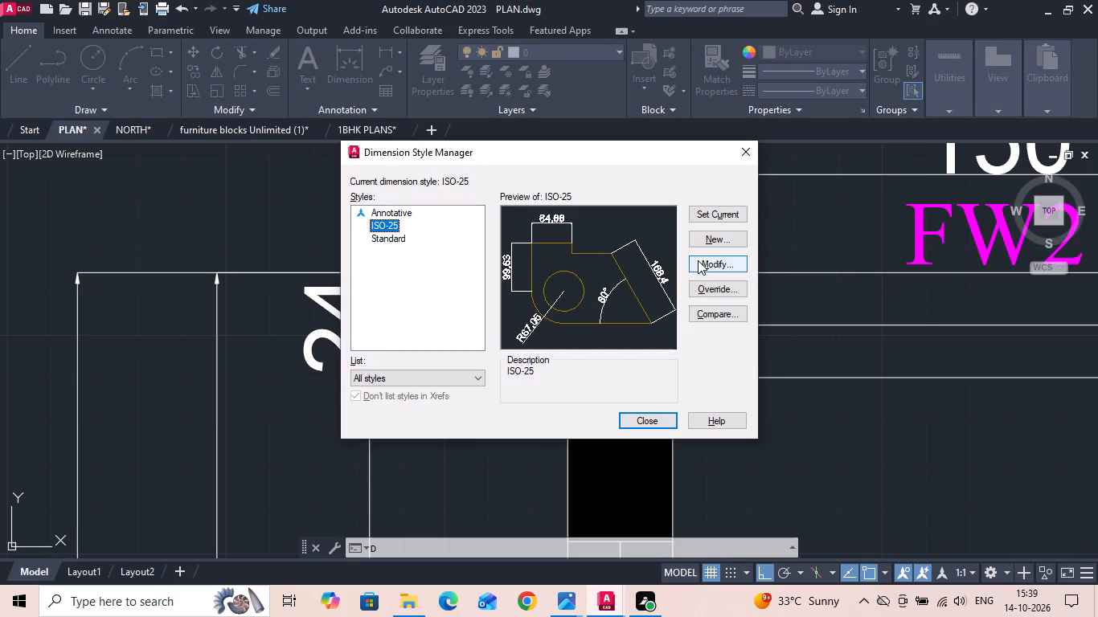
click(698, 260)
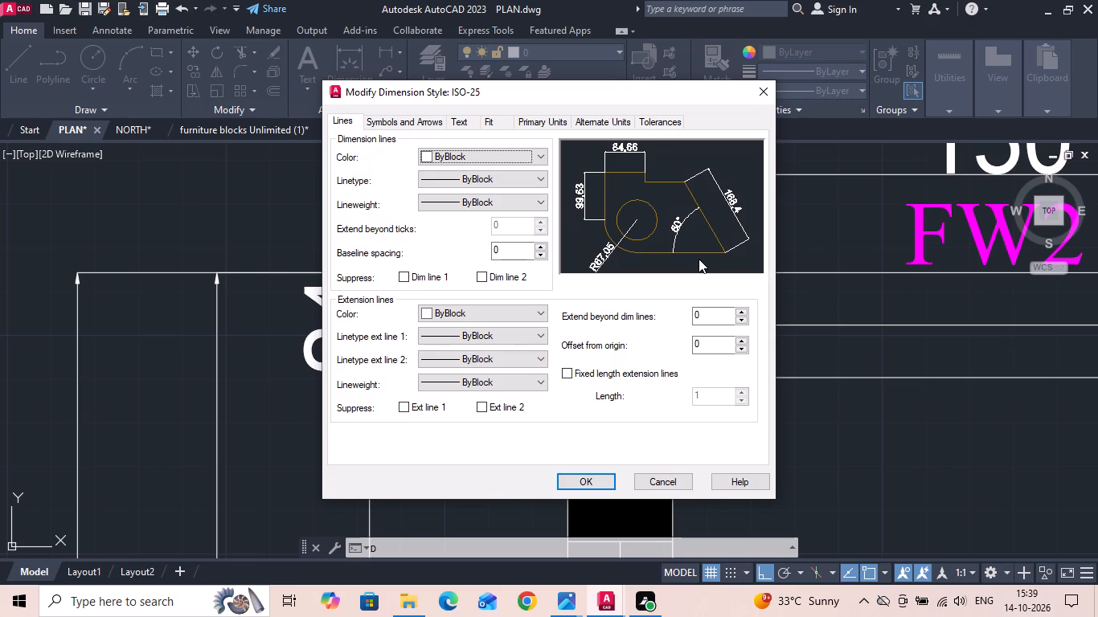
click(410, 122)
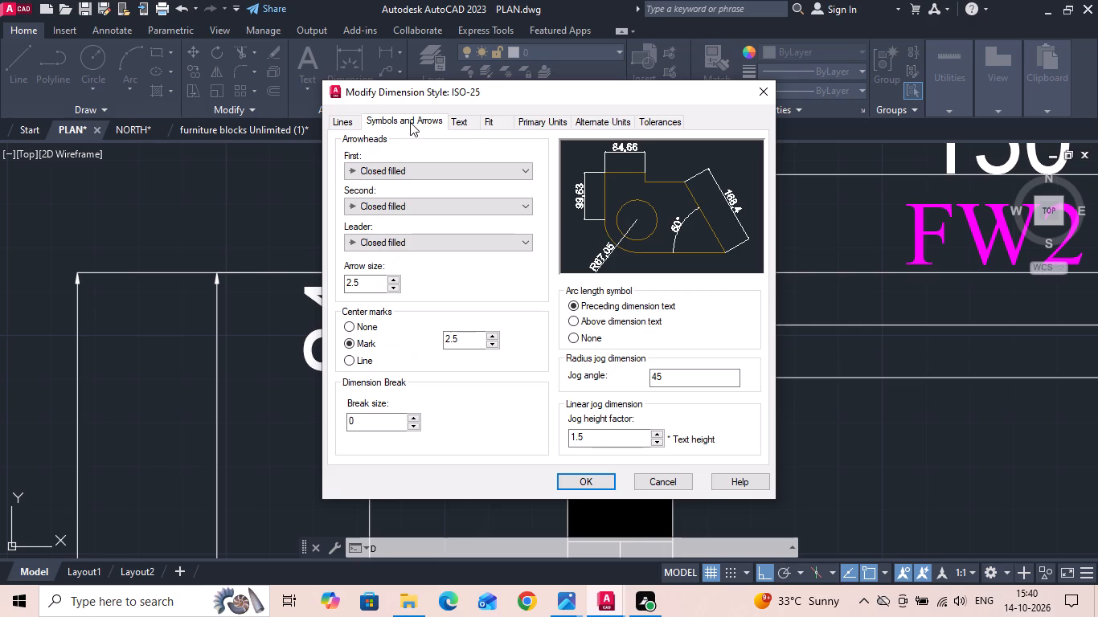
click(466, 121)
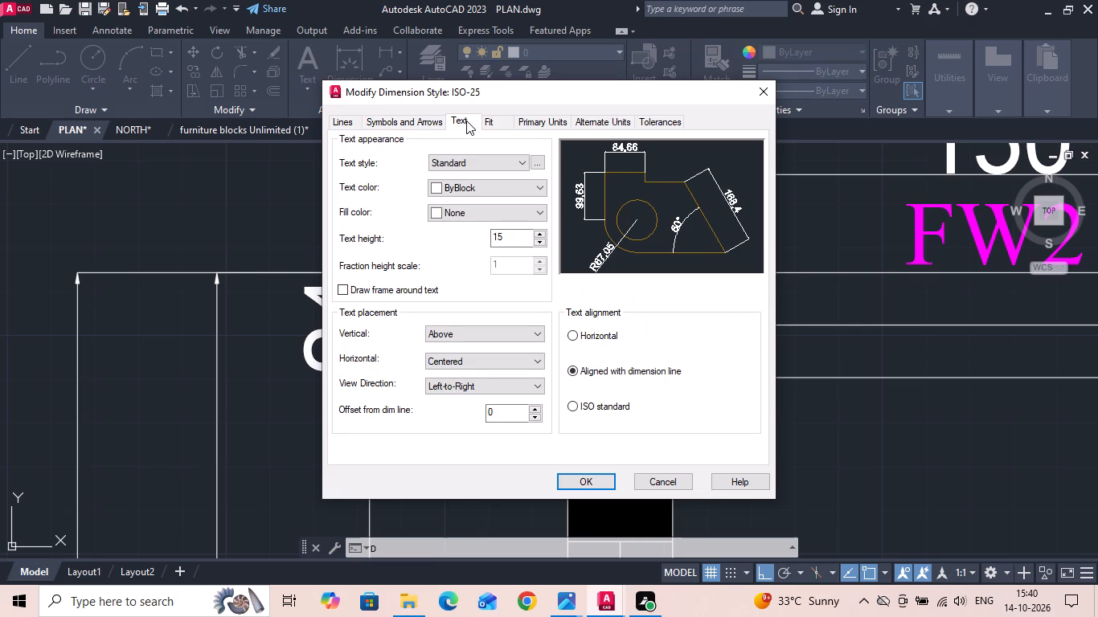
click(501, 120)
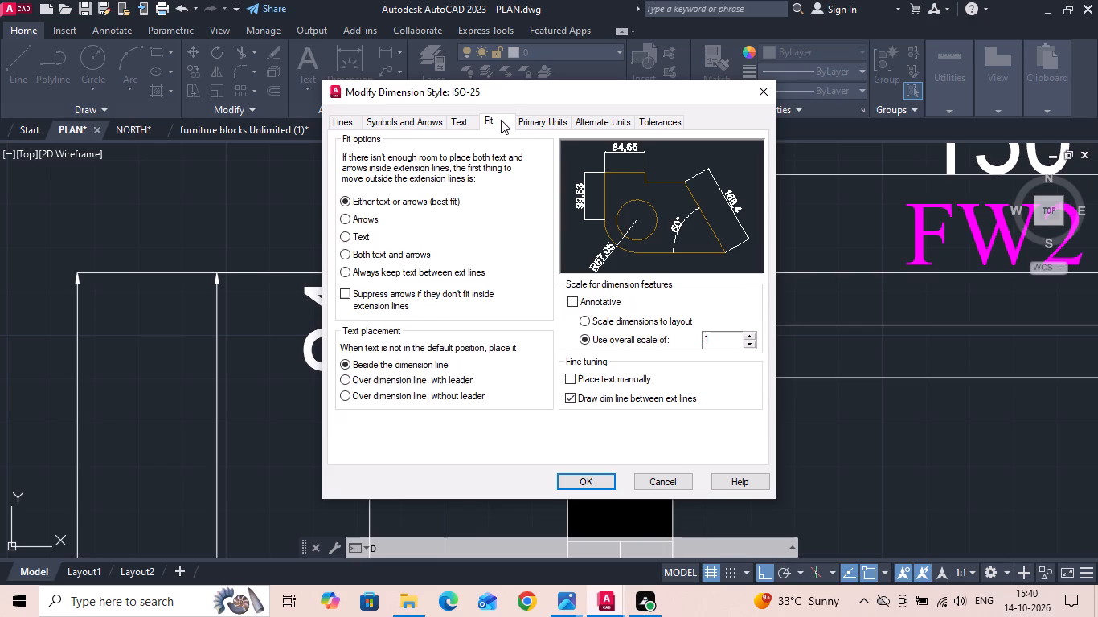
click(530, 124)
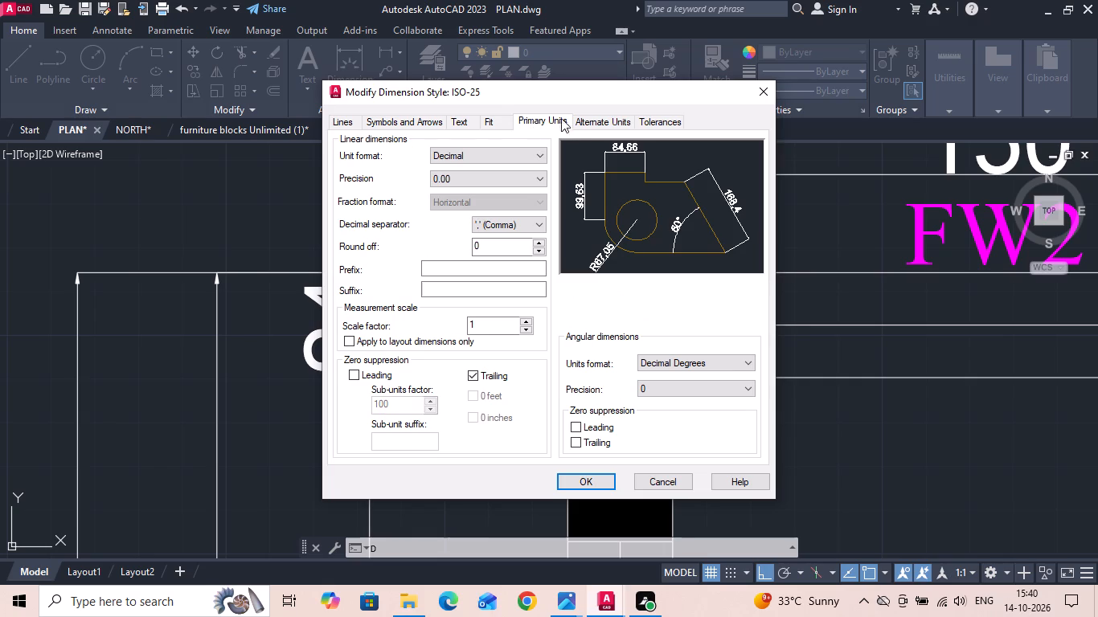
click(572, 116)
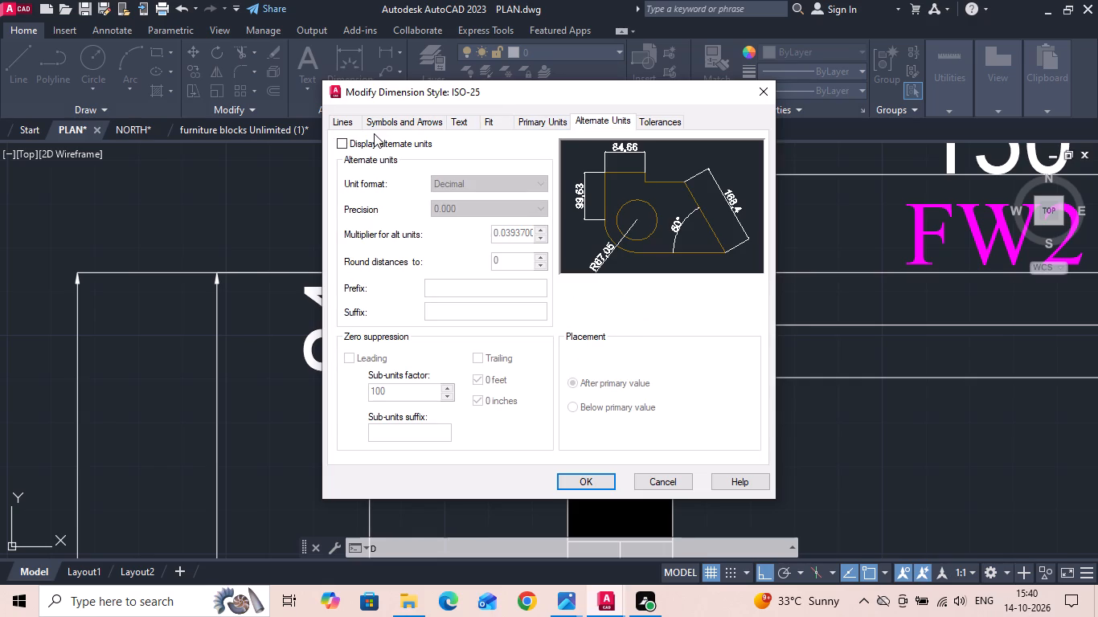
click(372, 128)
click(357, 124)
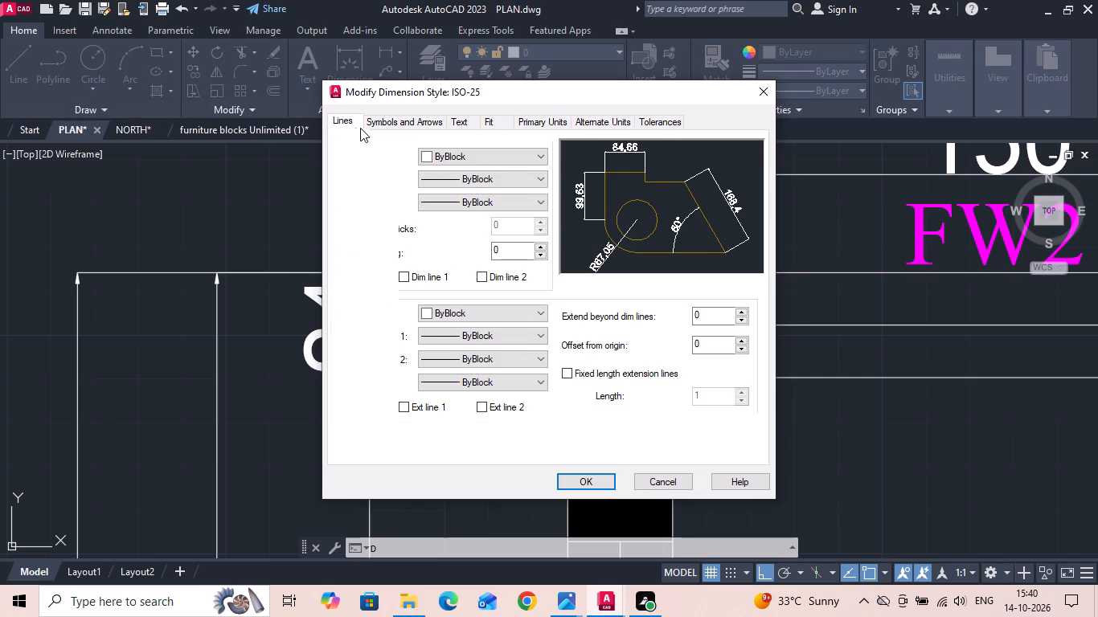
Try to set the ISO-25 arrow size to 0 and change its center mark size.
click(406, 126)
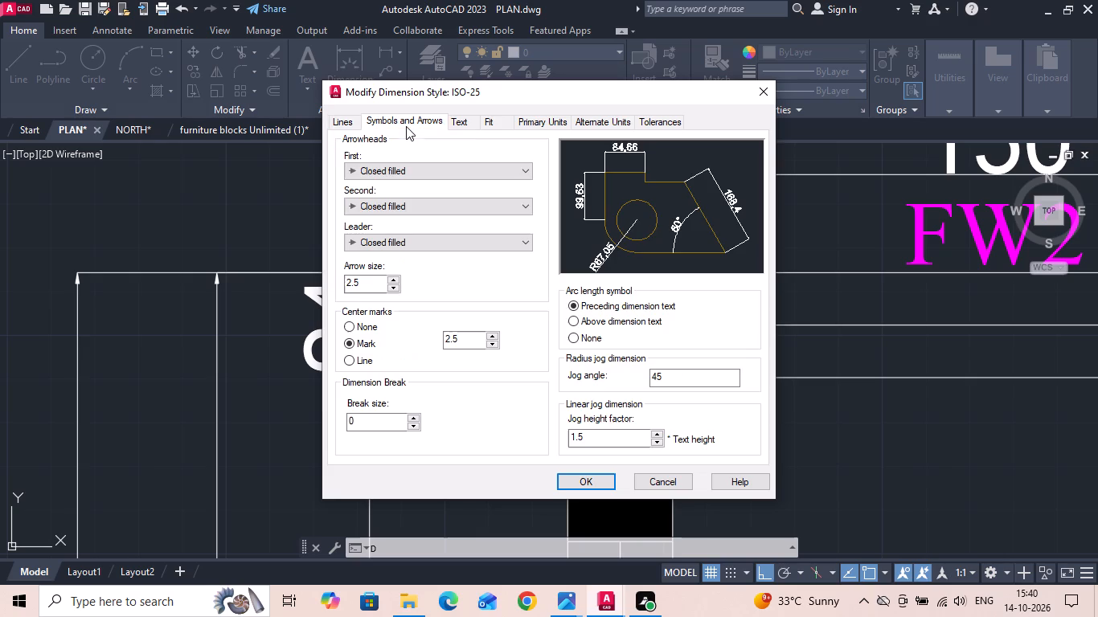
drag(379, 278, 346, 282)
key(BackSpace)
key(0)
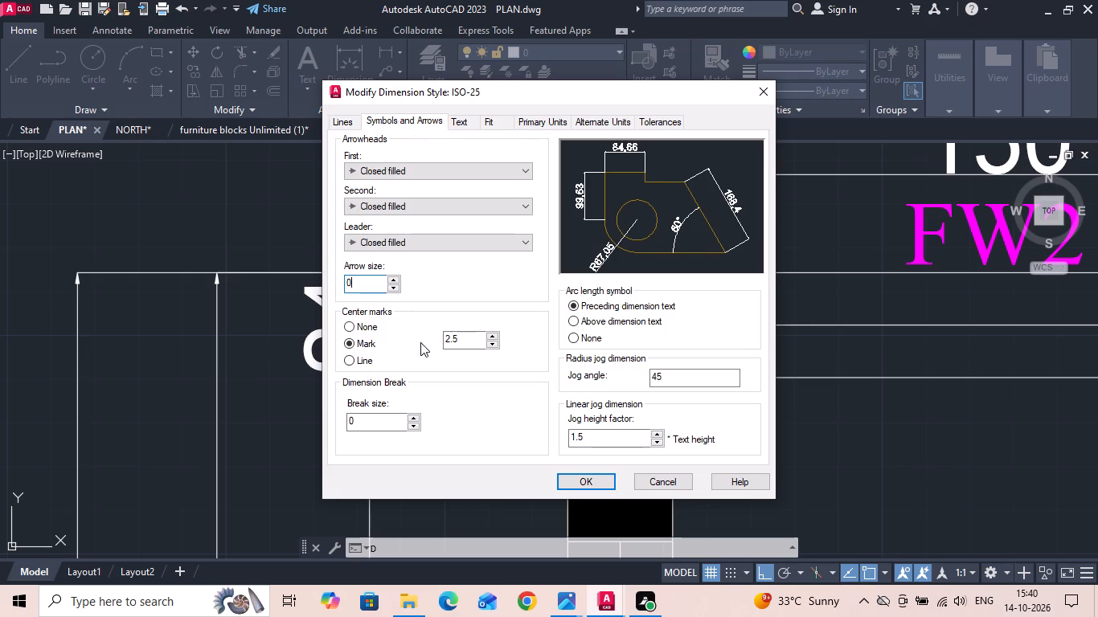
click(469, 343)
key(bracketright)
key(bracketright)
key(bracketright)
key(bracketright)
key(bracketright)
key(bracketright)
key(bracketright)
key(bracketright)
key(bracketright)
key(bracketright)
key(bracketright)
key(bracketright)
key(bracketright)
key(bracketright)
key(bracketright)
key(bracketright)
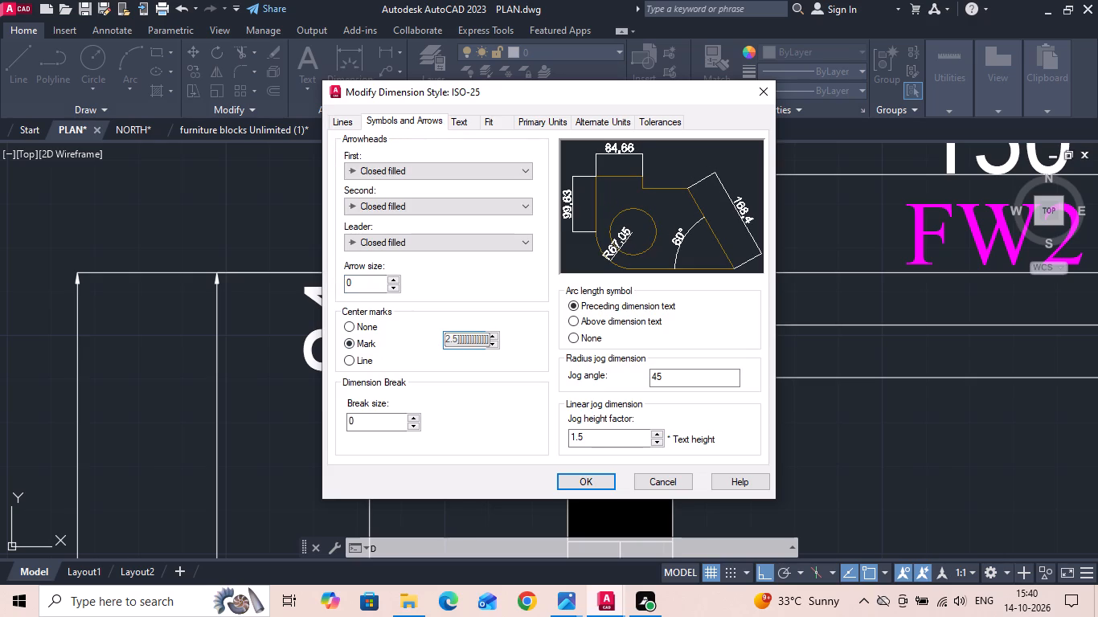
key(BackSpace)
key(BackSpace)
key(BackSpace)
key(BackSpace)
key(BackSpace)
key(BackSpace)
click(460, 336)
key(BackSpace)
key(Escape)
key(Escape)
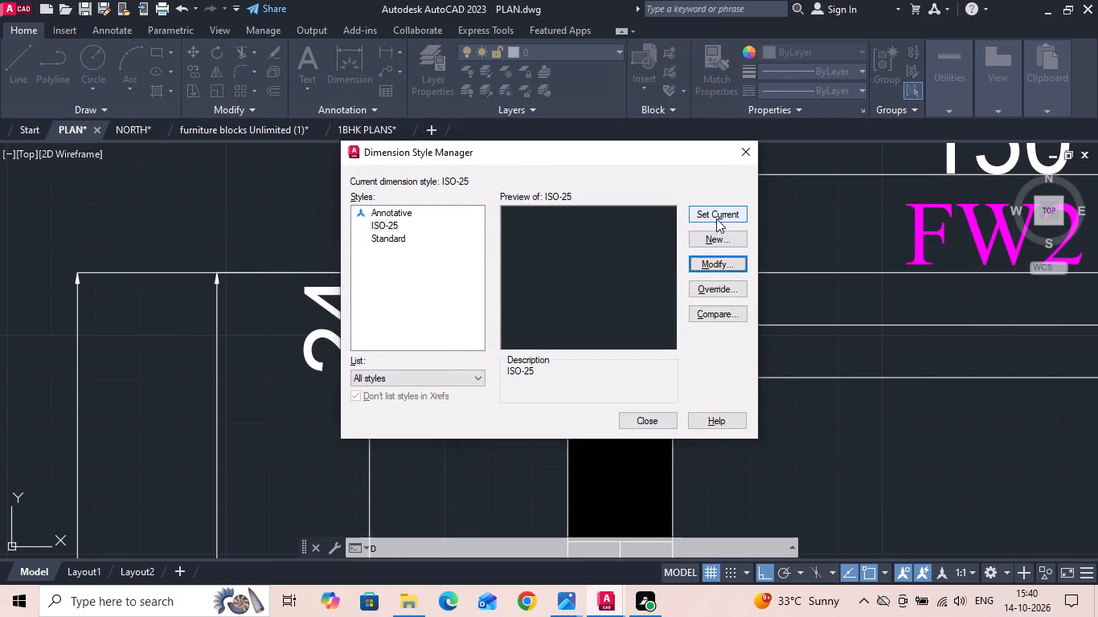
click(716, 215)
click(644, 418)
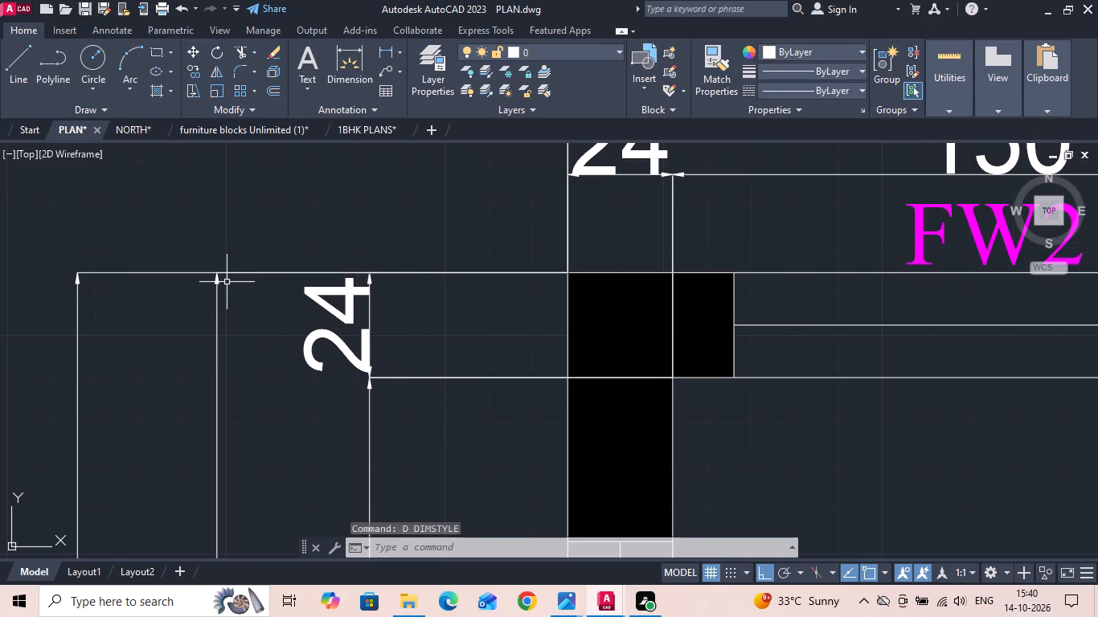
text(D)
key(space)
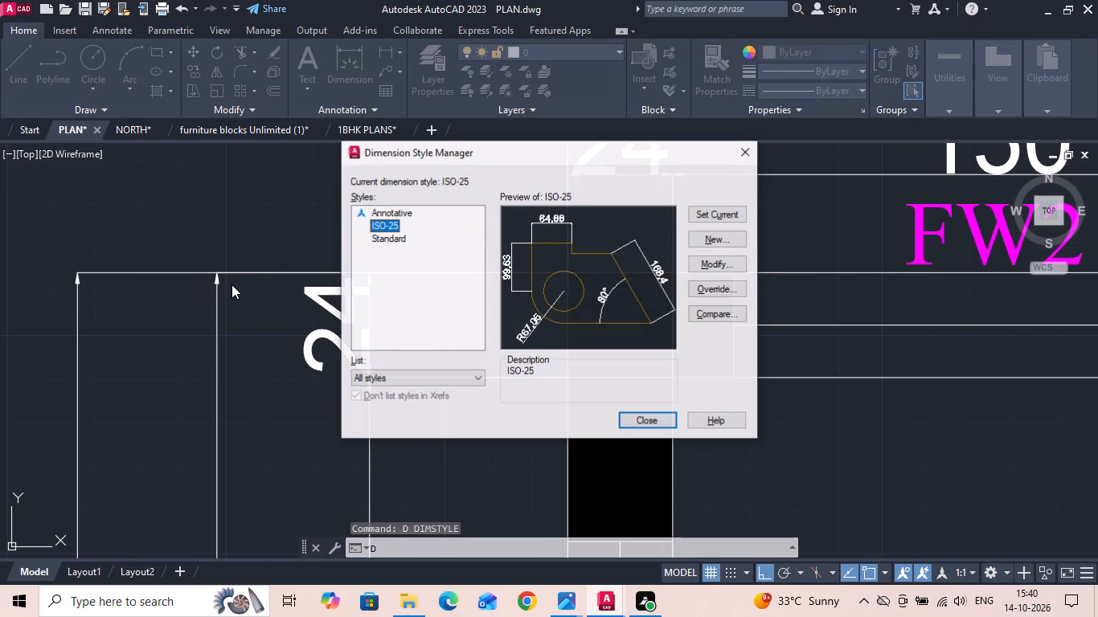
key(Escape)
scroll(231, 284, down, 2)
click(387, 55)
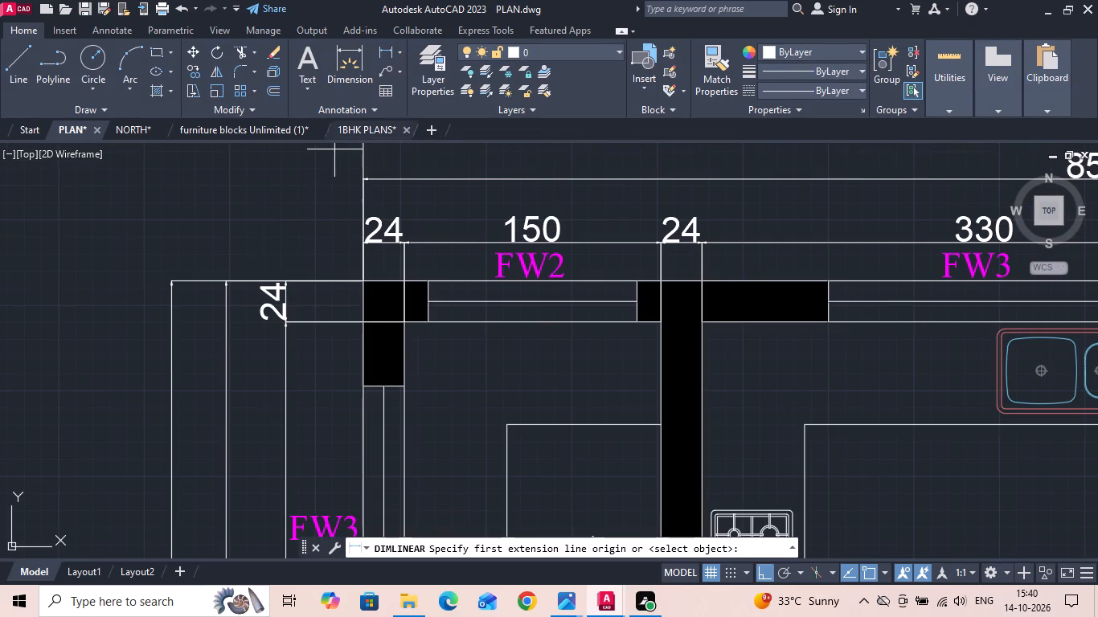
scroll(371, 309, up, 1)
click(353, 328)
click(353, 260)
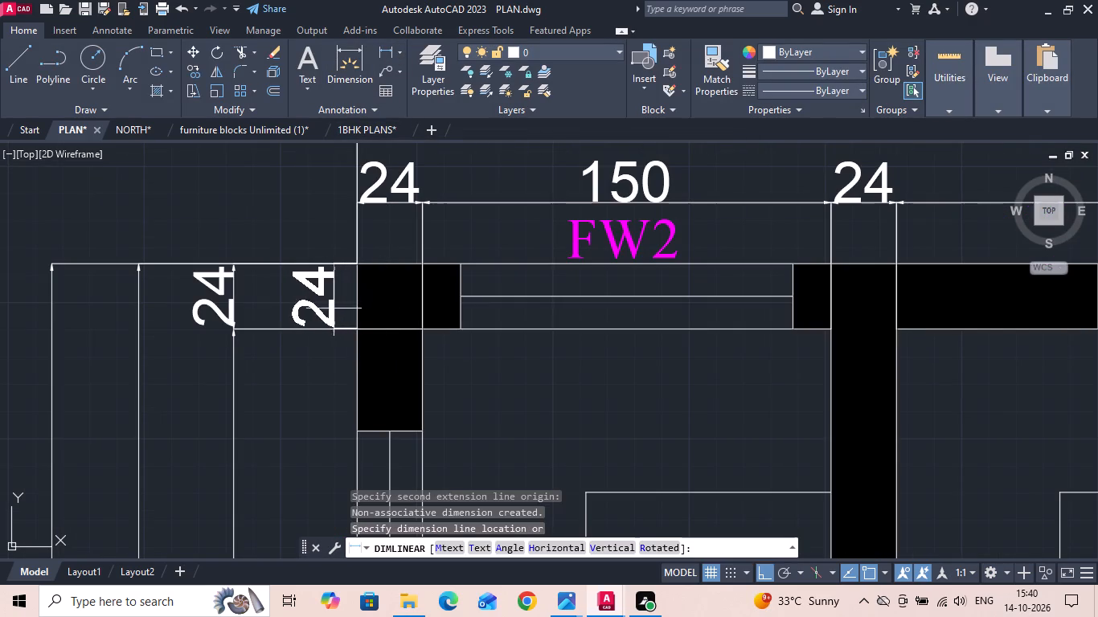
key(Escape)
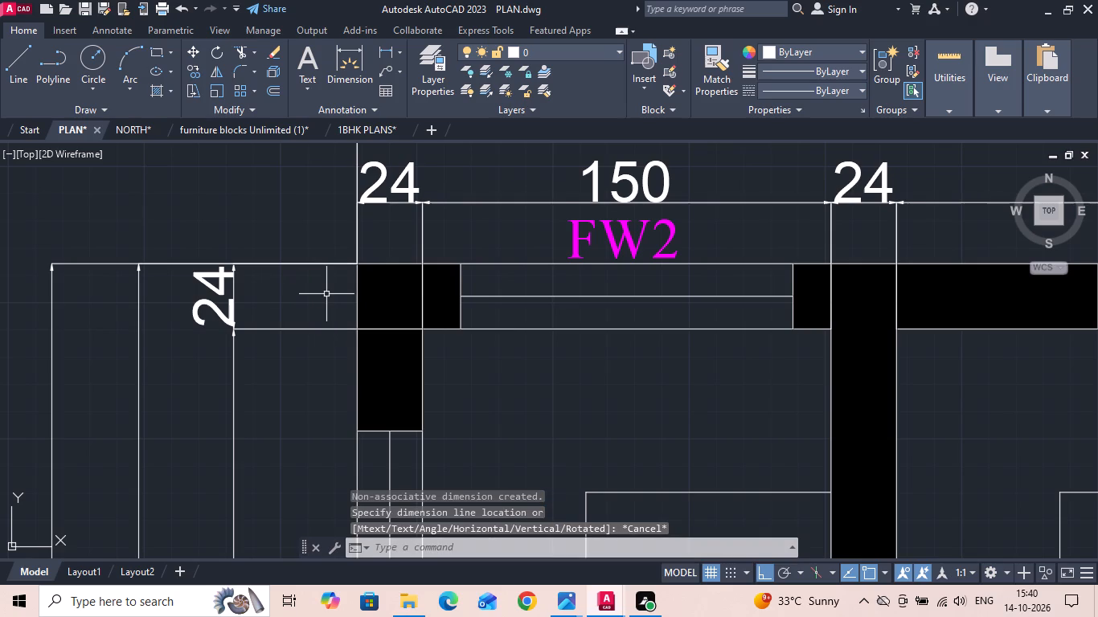
Review the ISO-25 dimension style's settings for lines, symbols and arrows, and set ISO-25 as the current style.
text(D)
key(space)
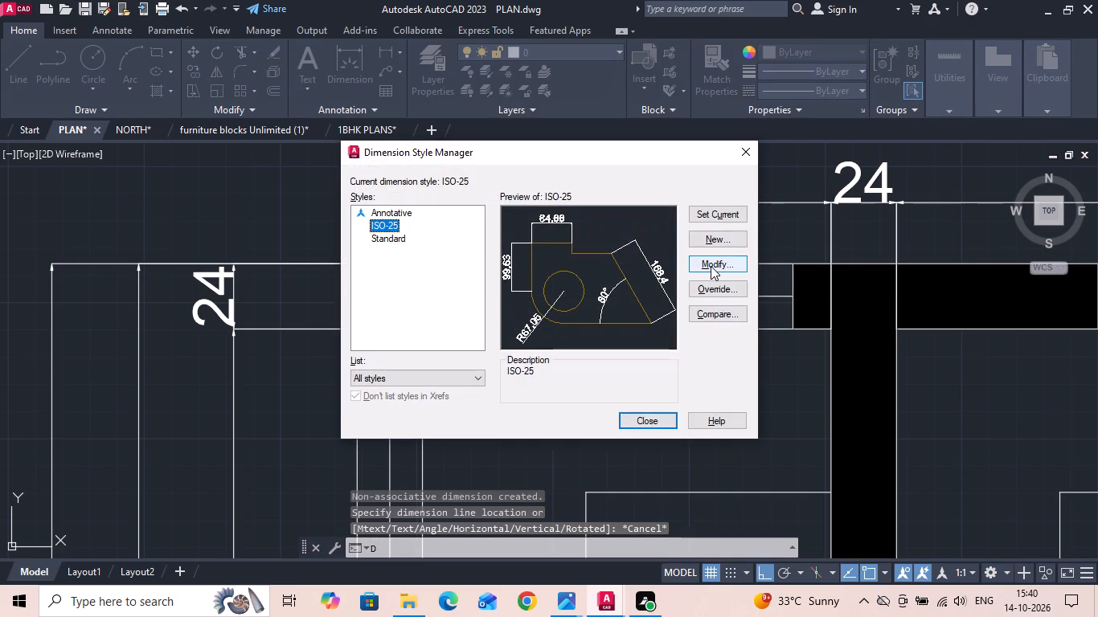
click(711, 265)
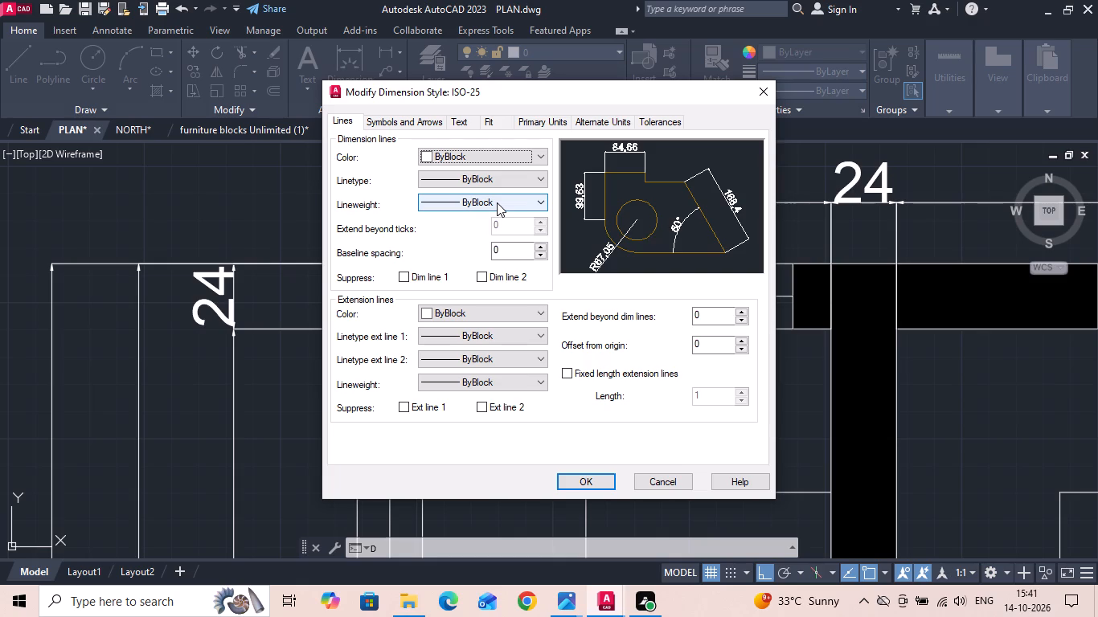
click(504, 253)
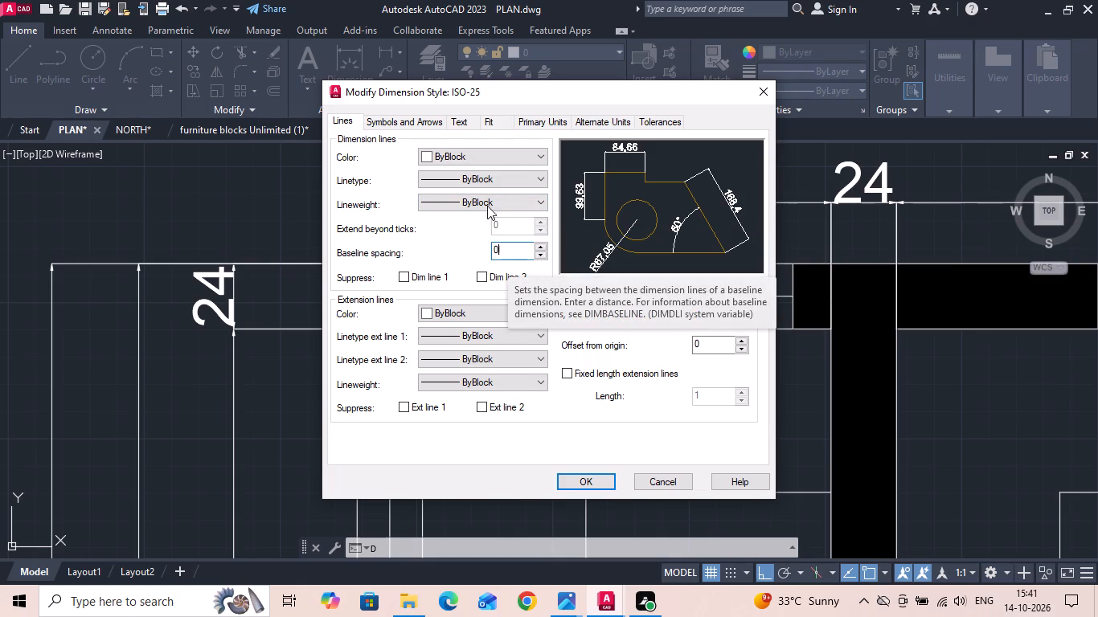
click(428, 122)
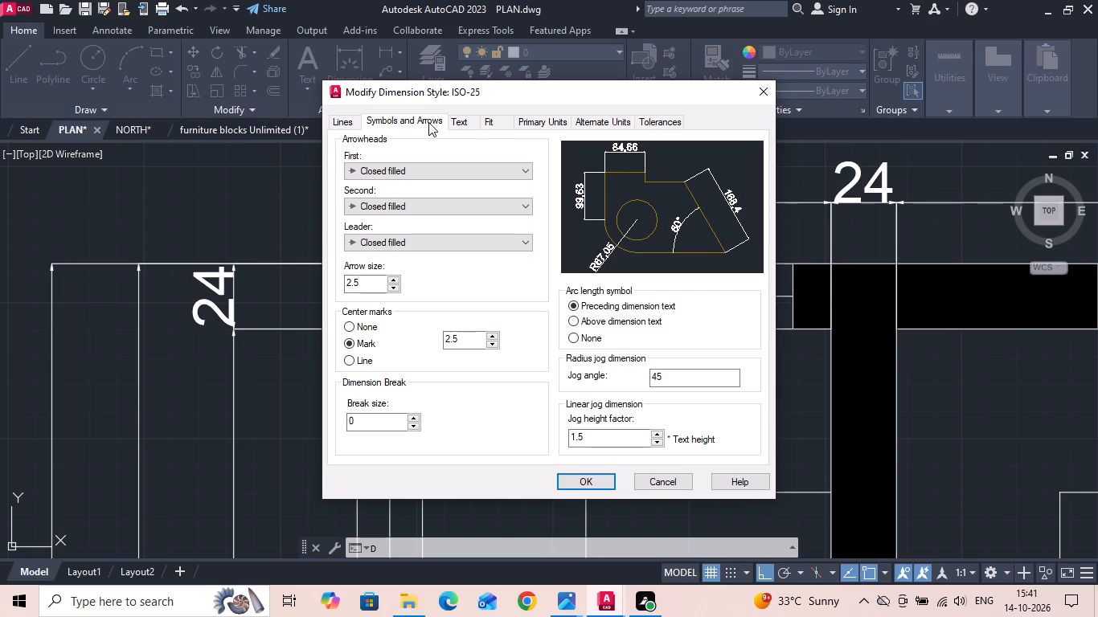
click(272, 235)
click(753, 86)
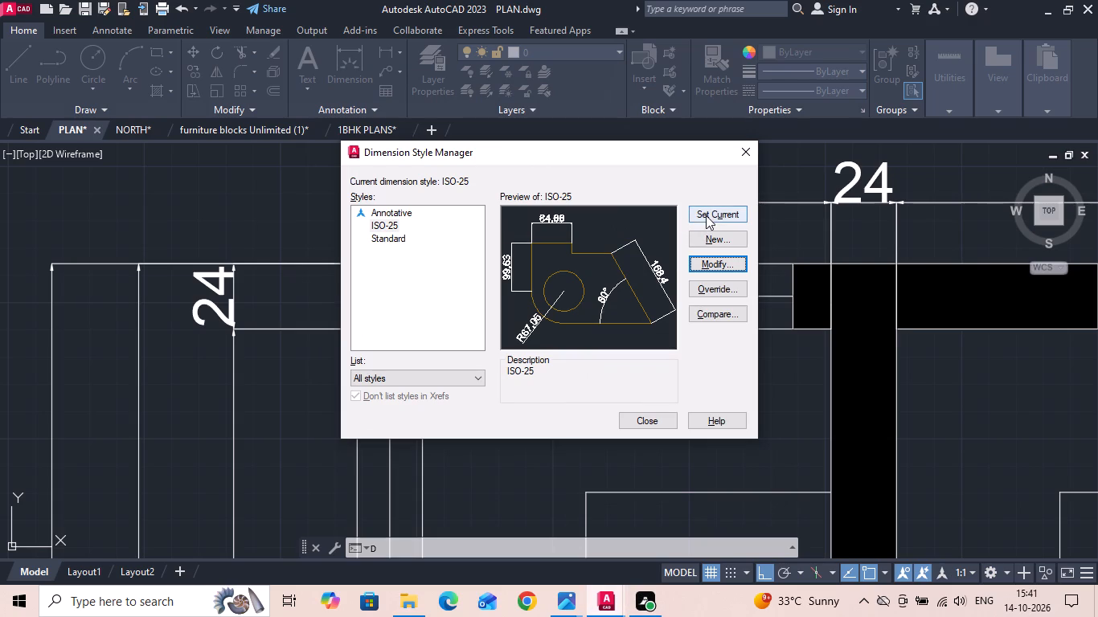
click(706, 215)
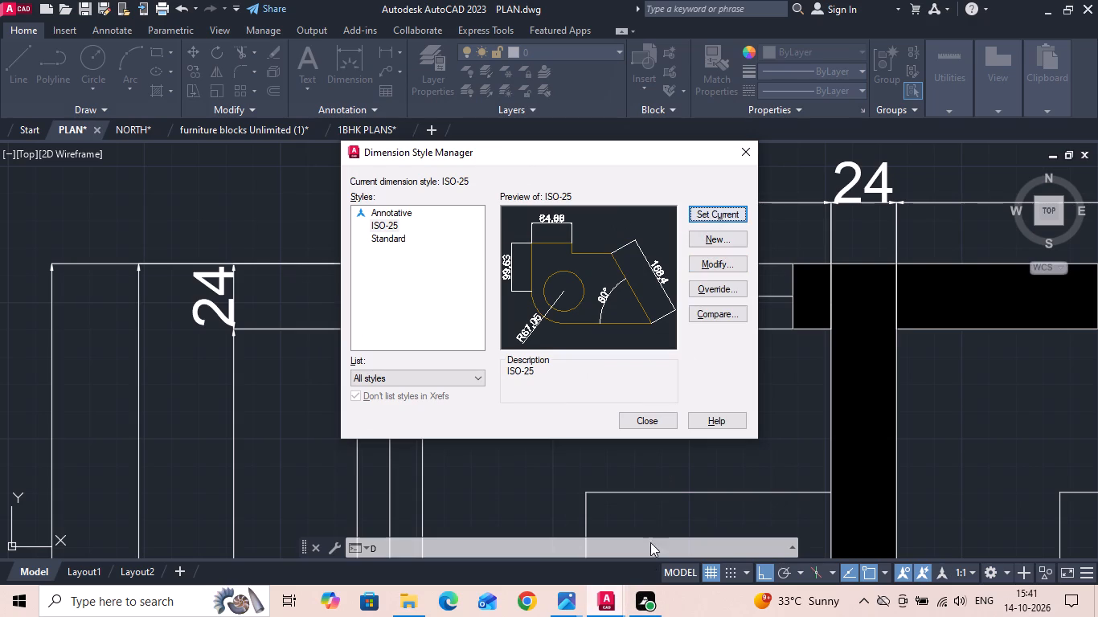
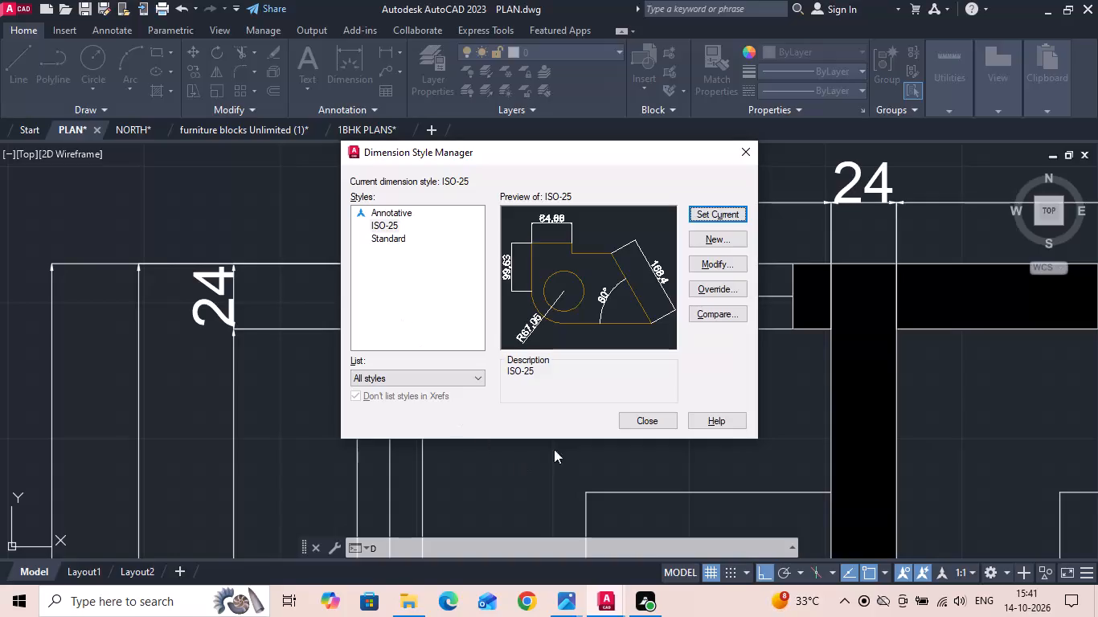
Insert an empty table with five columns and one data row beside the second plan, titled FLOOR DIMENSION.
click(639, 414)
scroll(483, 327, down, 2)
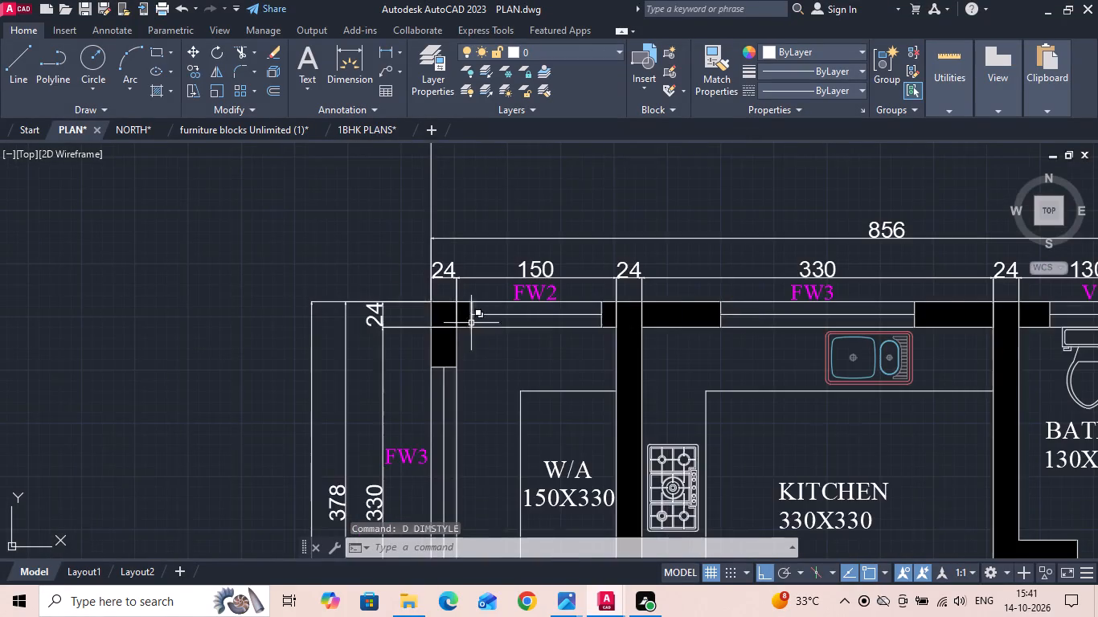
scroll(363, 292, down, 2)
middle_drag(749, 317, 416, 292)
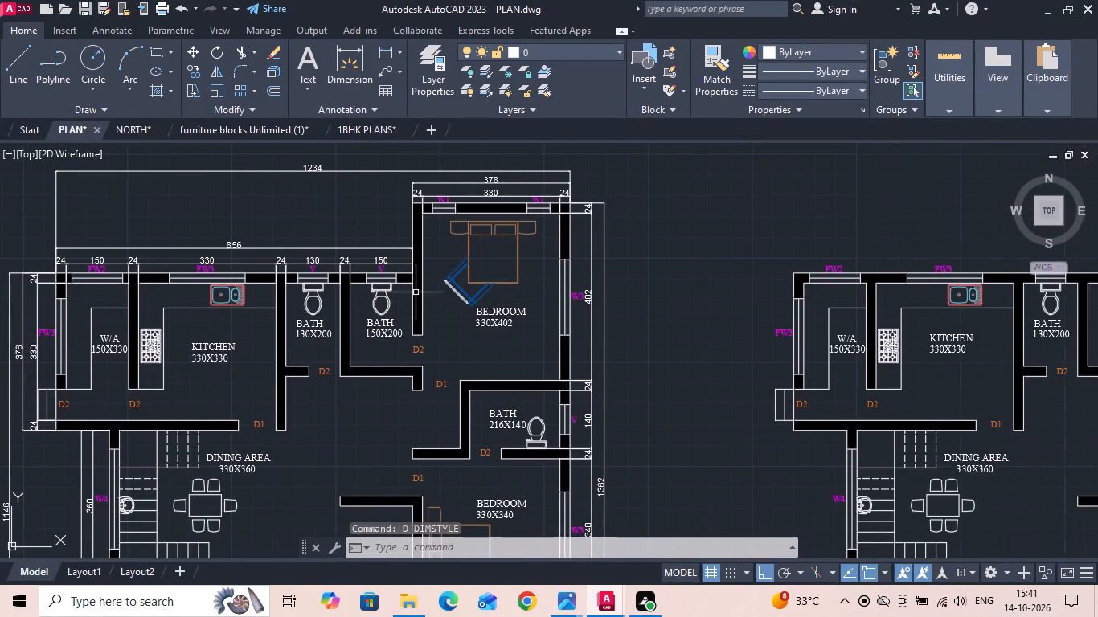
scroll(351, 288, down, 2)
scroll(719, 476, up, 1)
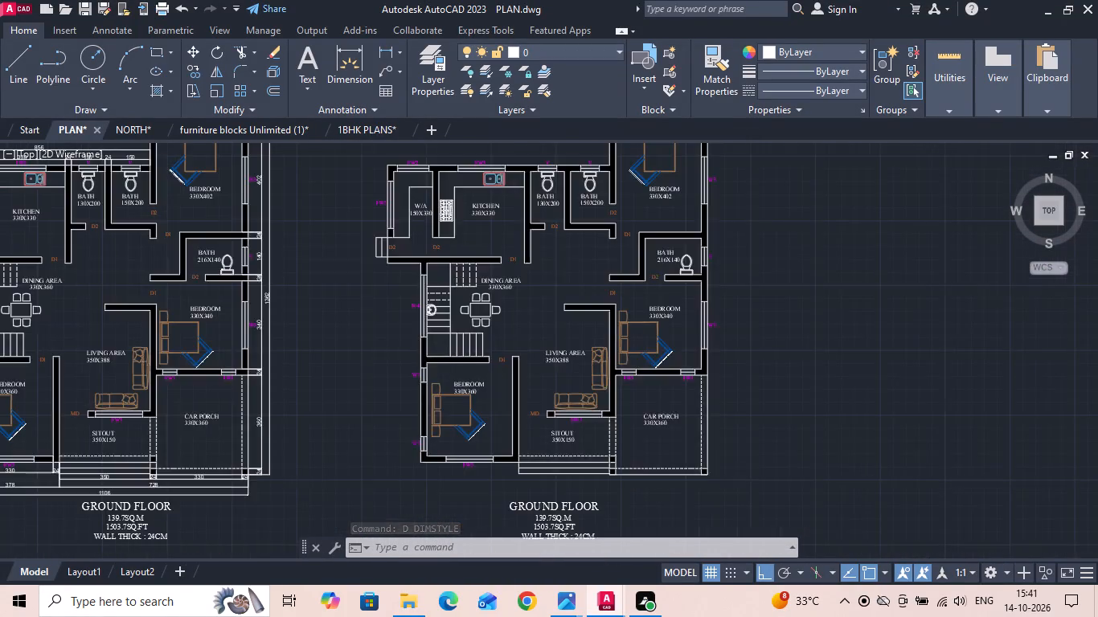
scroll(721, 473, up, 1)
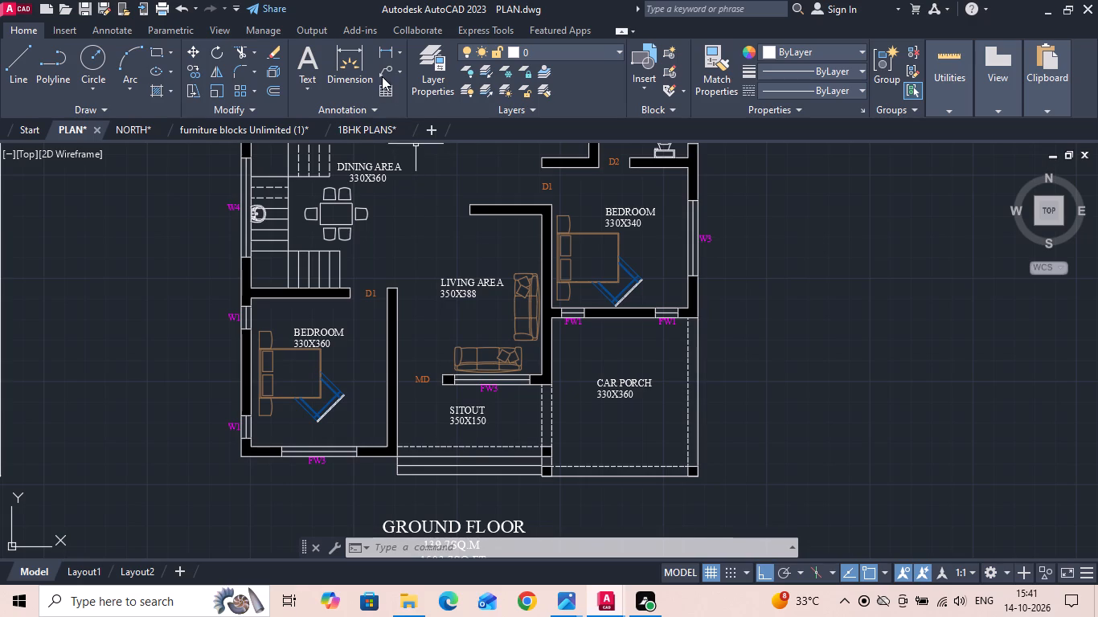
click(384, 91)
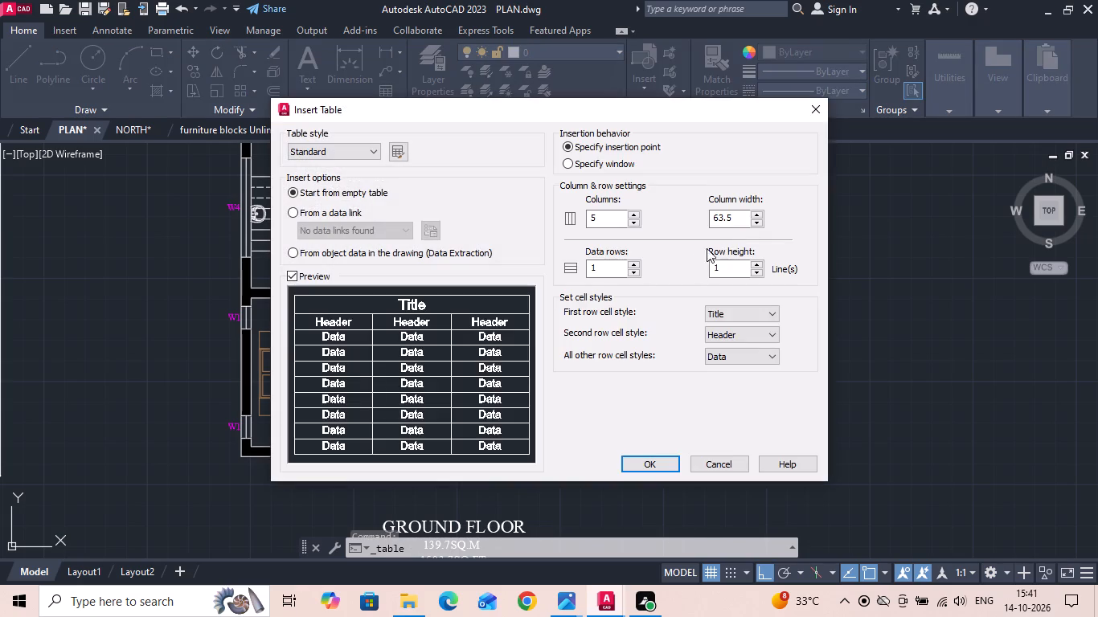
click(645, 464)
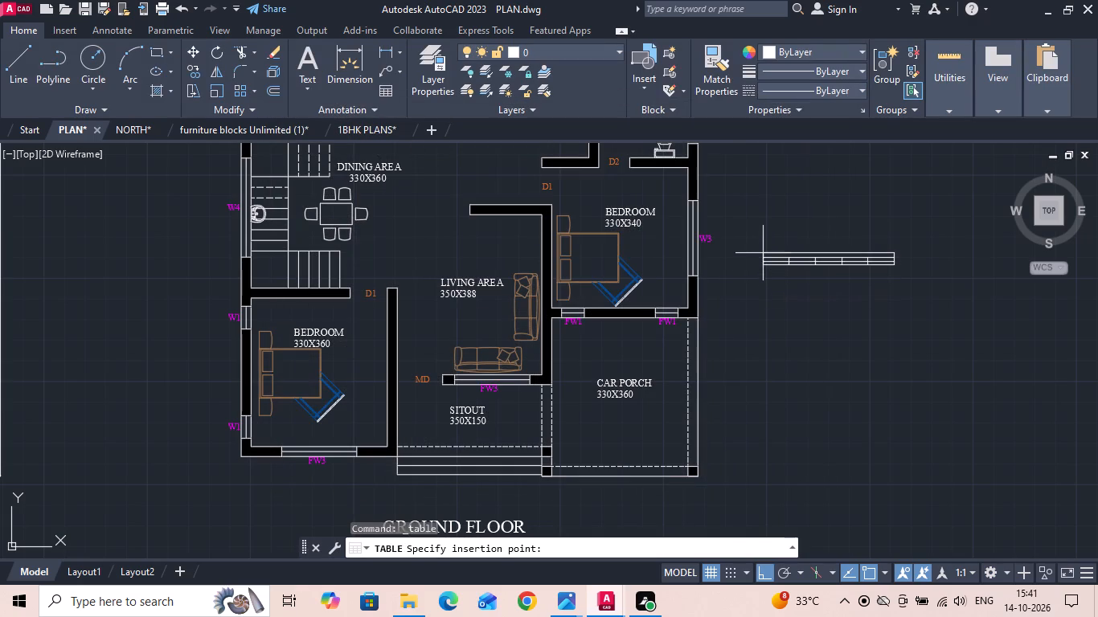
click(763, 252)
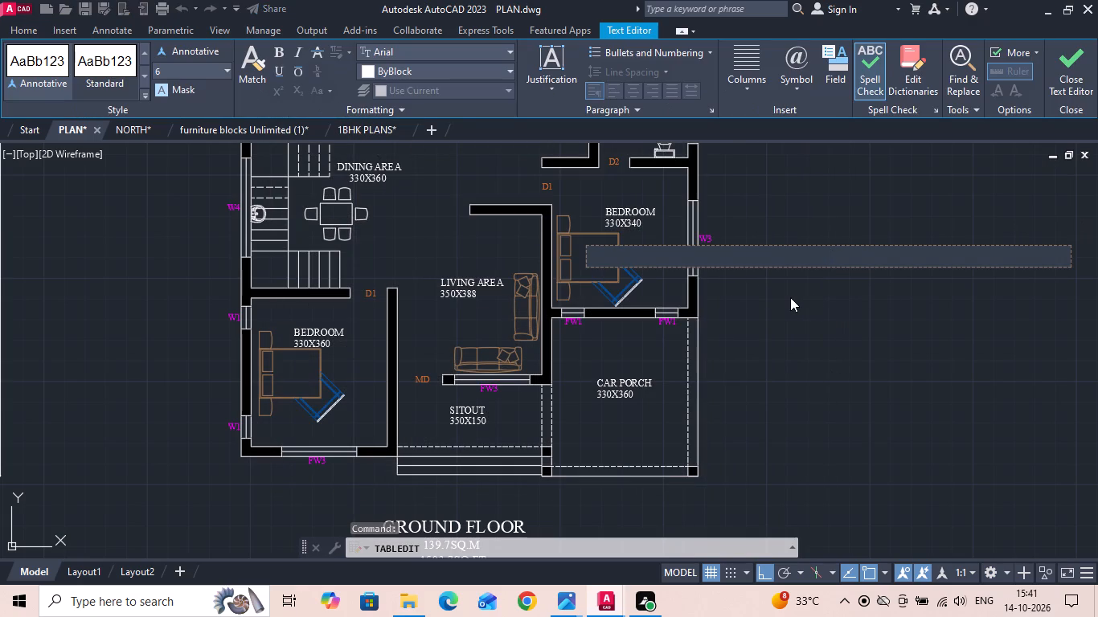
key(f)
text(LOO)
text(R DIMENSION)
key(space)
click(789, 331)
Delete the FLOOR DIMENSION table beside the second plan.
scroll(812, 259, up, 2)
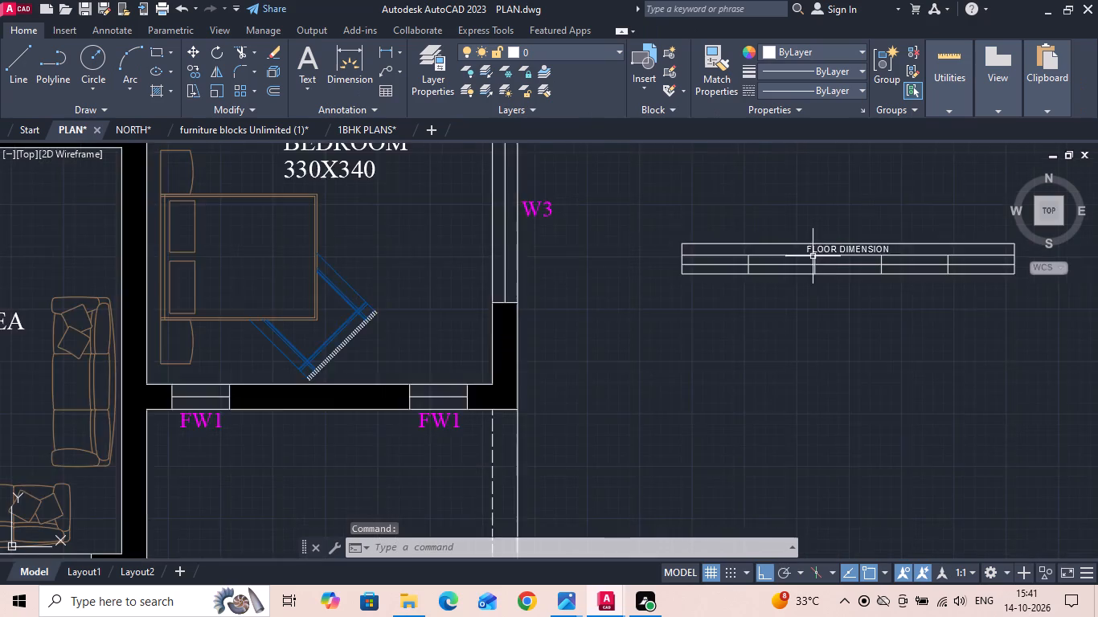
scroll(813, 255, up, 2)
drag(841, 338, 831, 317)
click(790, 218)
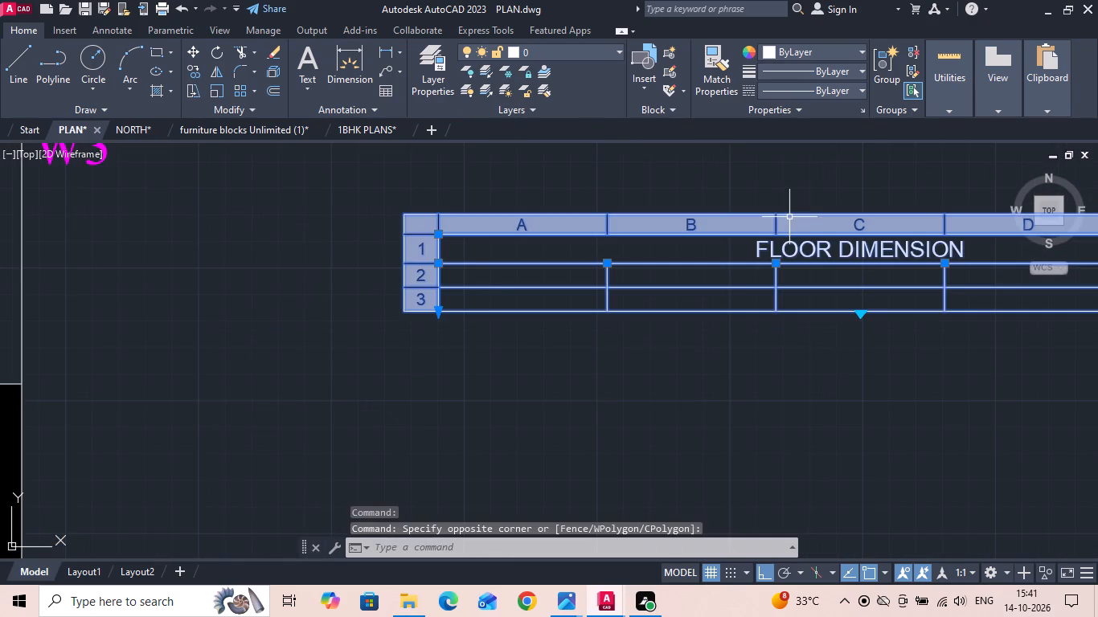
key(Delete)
Open the Standard dimension style for modification and set its baseline spacing to 0.
scroll(755, 280, down, 2)
scroll(662, 336, down, 1)
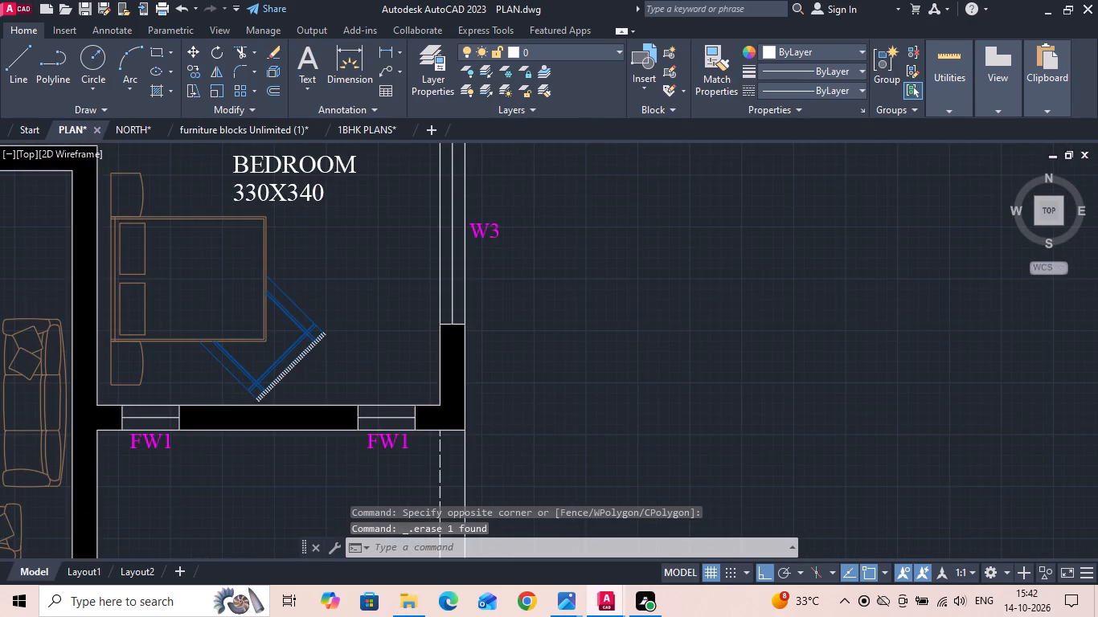
scroll(662, 351, down, 2)
scroll(379, 192, up, 1)
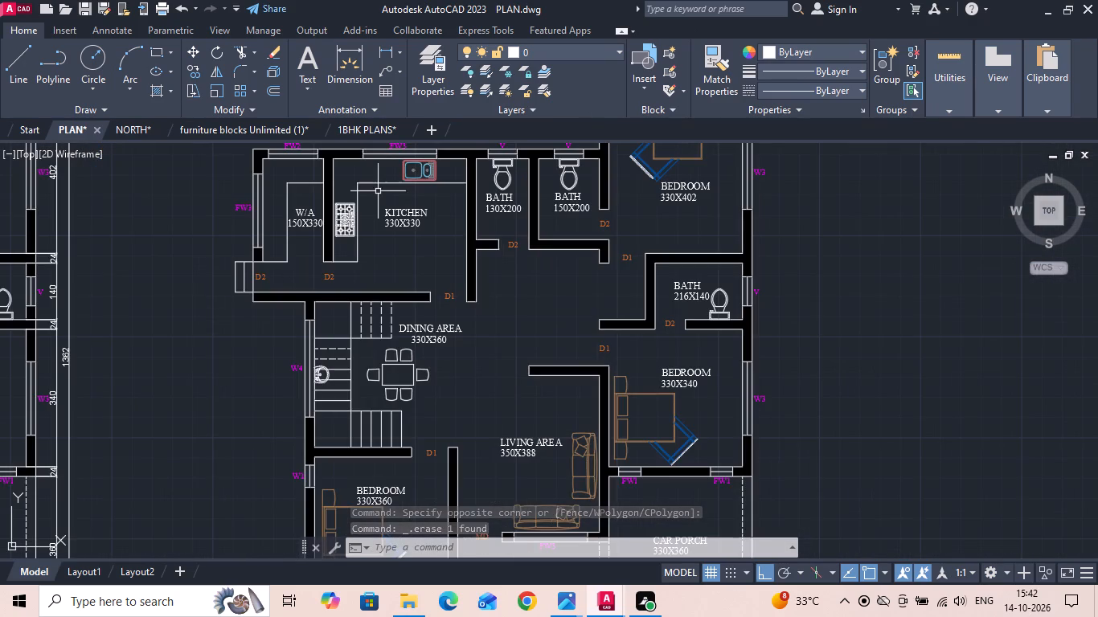
middle_drag(336, 312, 434, 307)
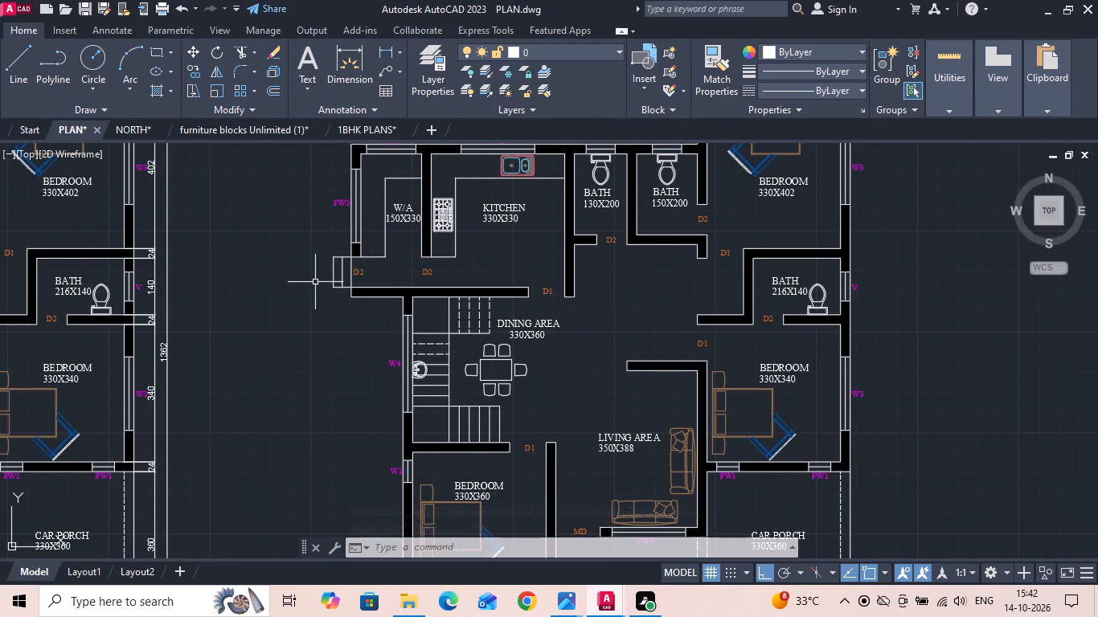
middle_drag(317, 303, 325, 333)
text(D)
key(space)
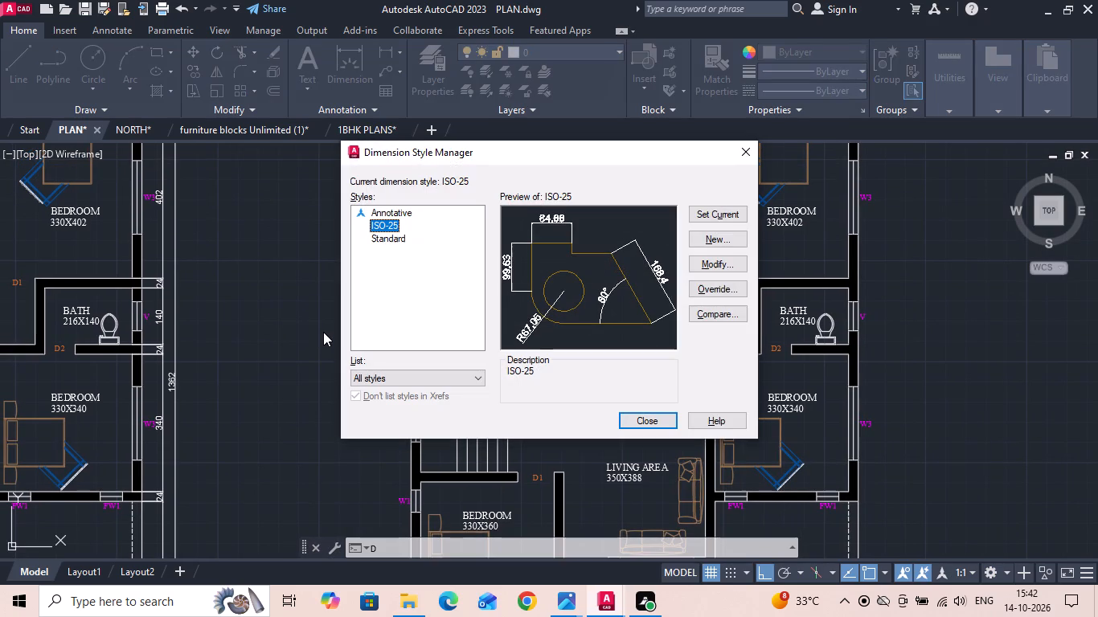
click(402, 239)
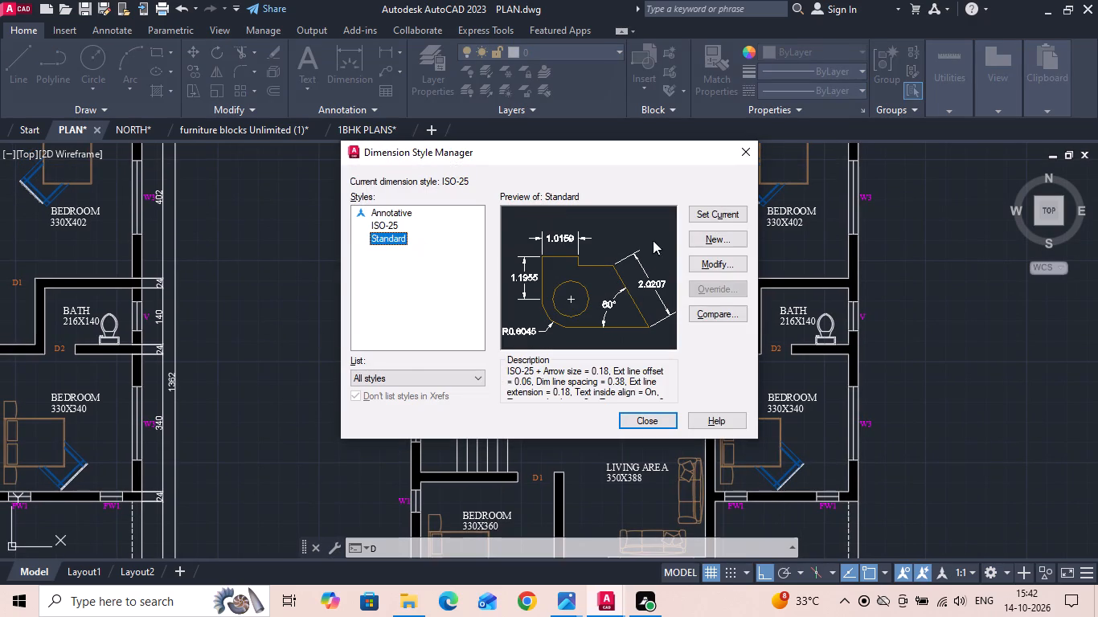
click(711, 266)
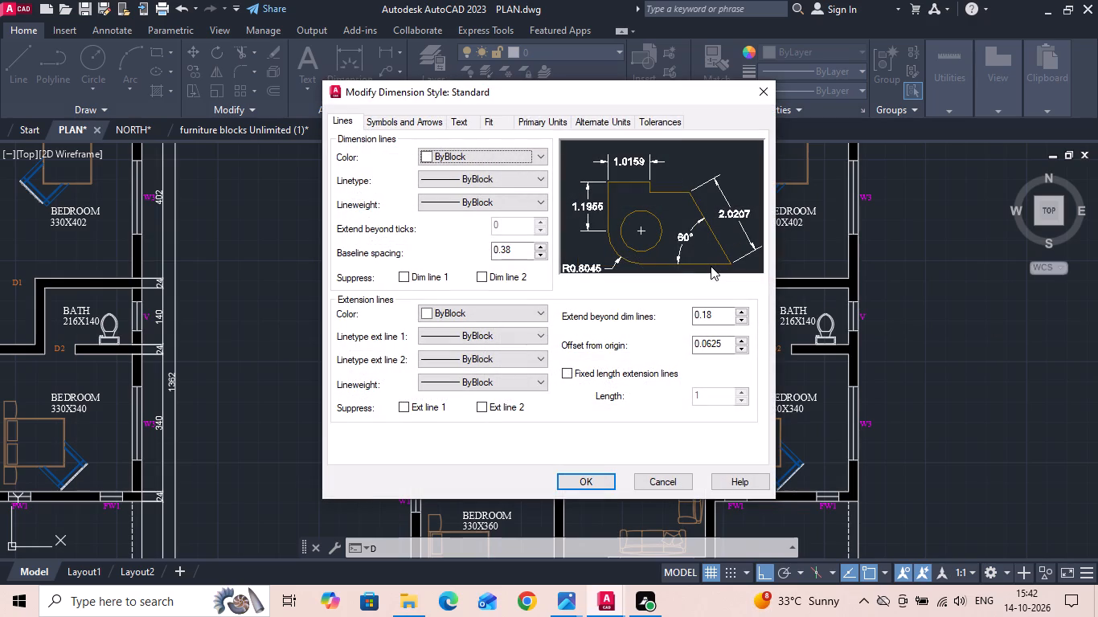
click(514, 254)
key(BackSpace)
key(BackSpace)
key(BackSpace)
key(Return)
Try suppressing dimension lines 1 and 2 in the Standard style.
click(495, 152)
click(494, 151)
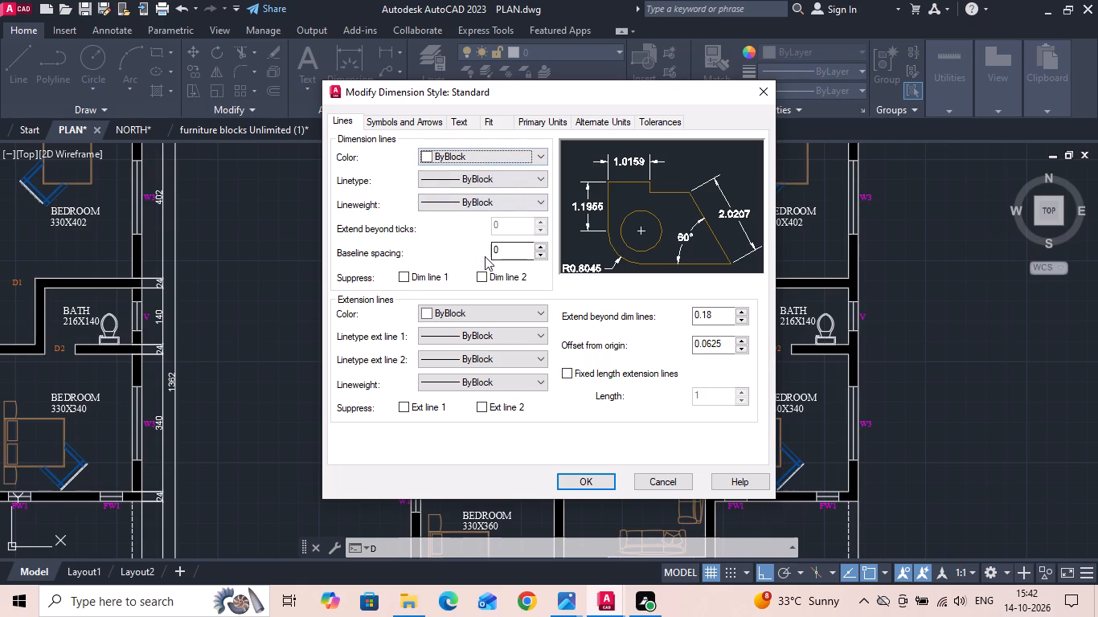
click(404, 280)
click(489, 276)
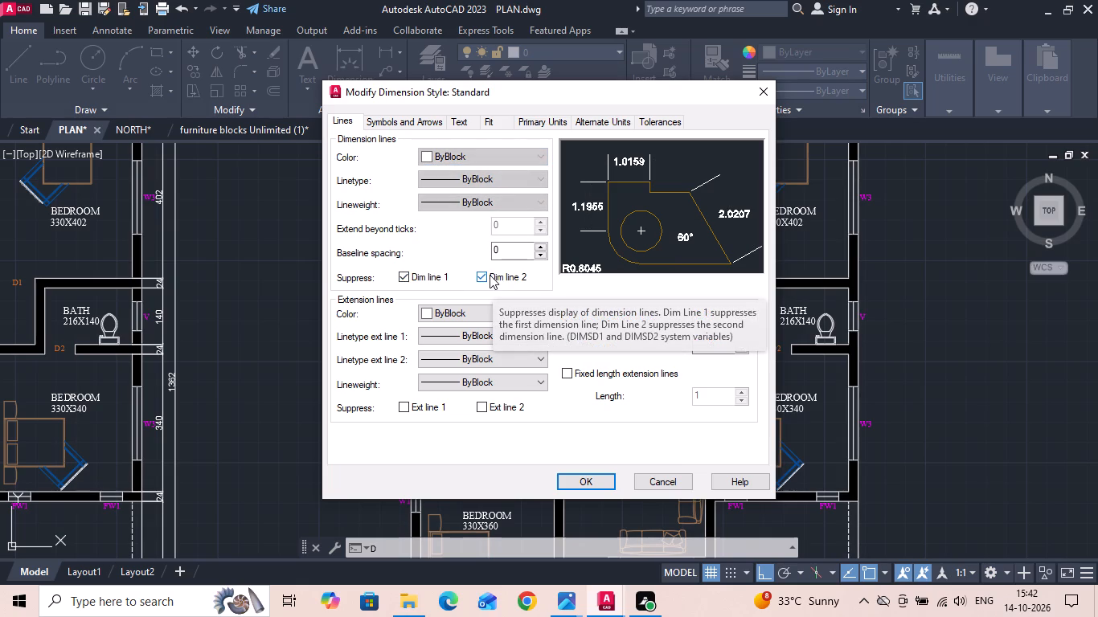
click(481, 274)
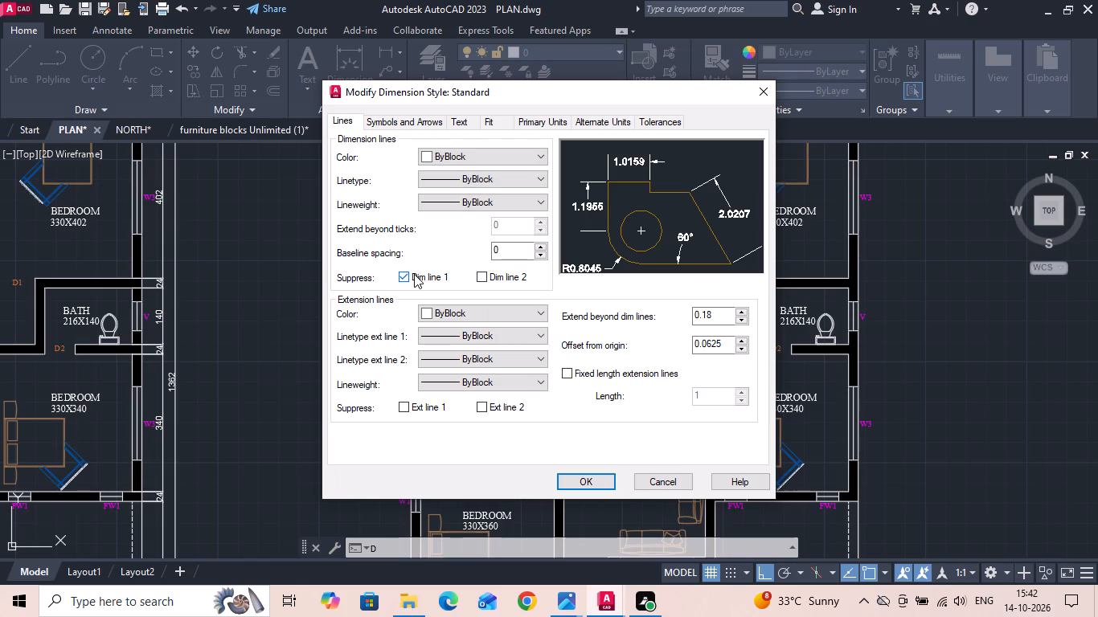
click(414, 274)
Set the Standard style's extension beyond dimension lines and offset from origin to 0, and accept the changes.
drag(713, 317, 703, 316)
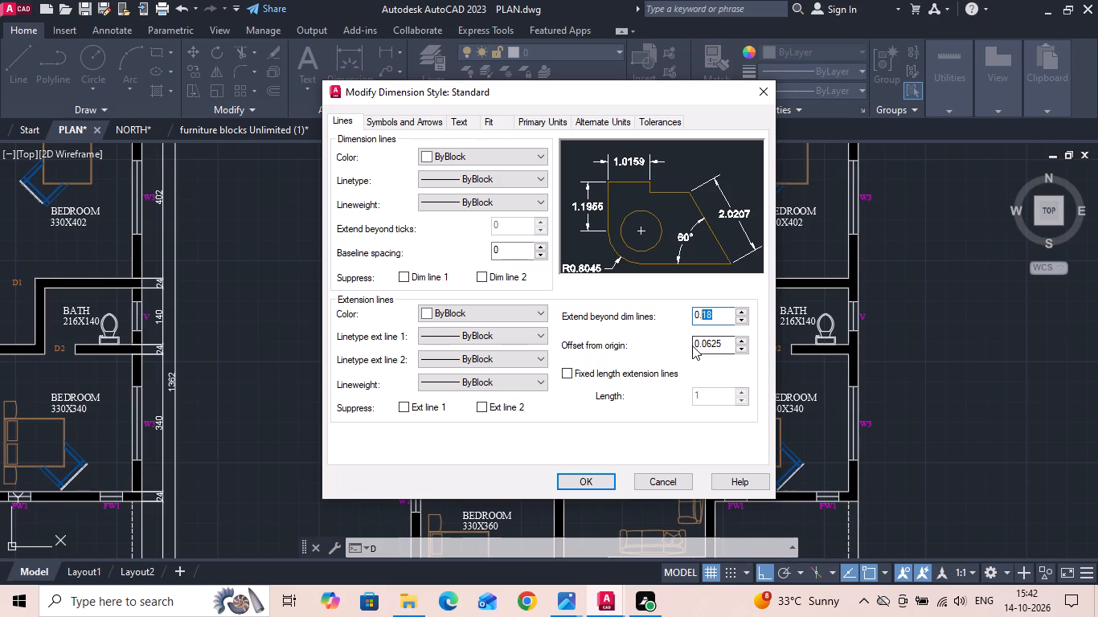
key(BackSpace)
key(BackSpace)
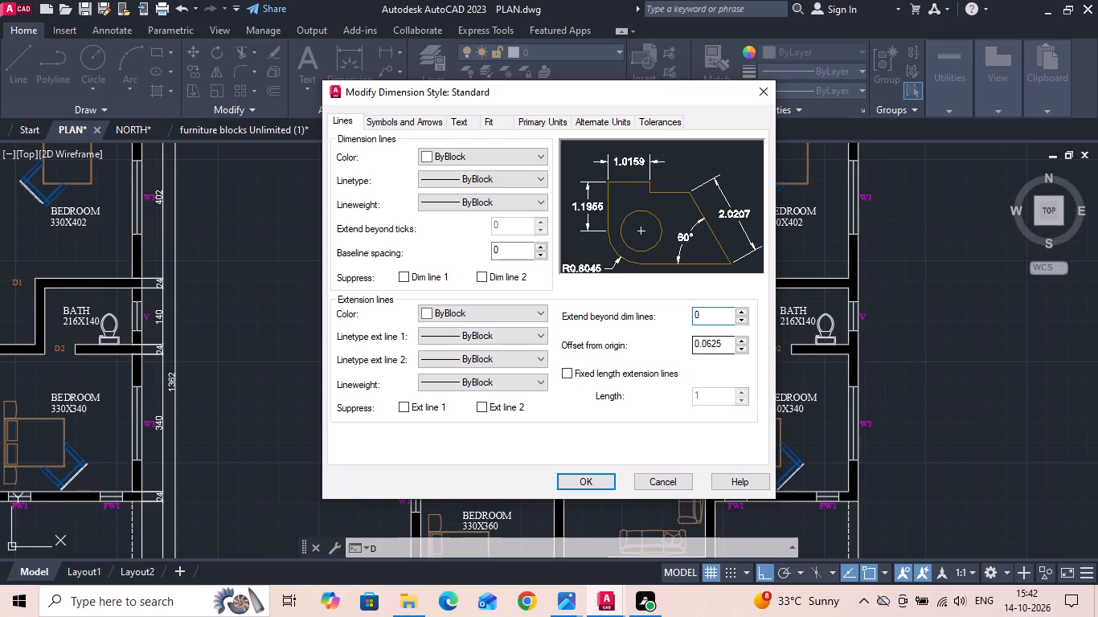
click(730, 343)
key(BackSpace)
key(BackSpace)
key(BackSpace)
key(BackSpace)
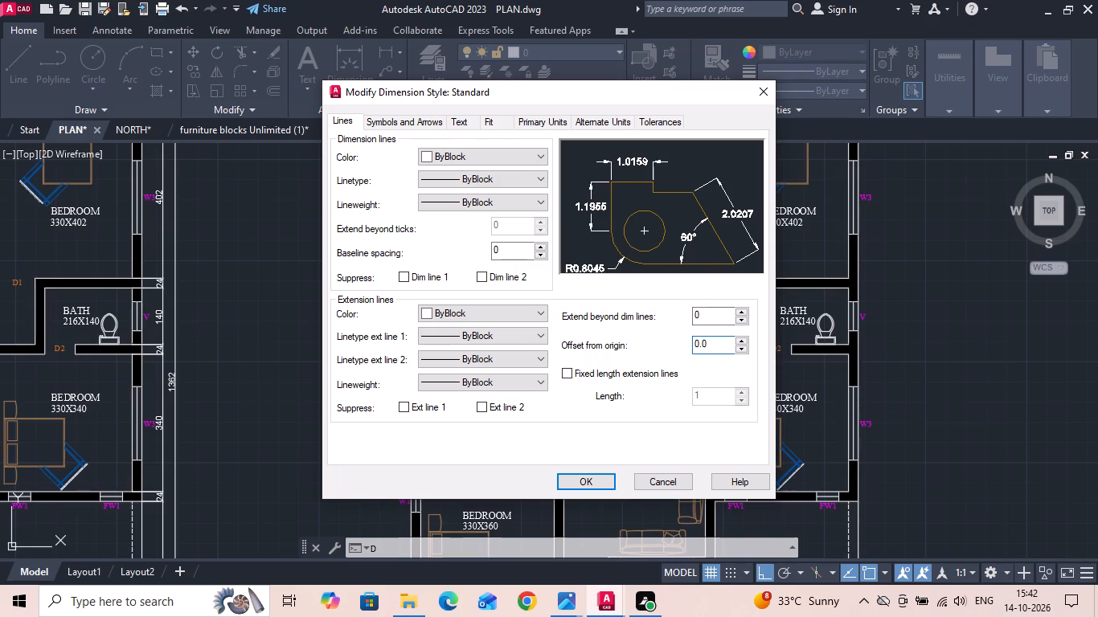
key(BackSpace)
click(666, 400)
click(586, 478)
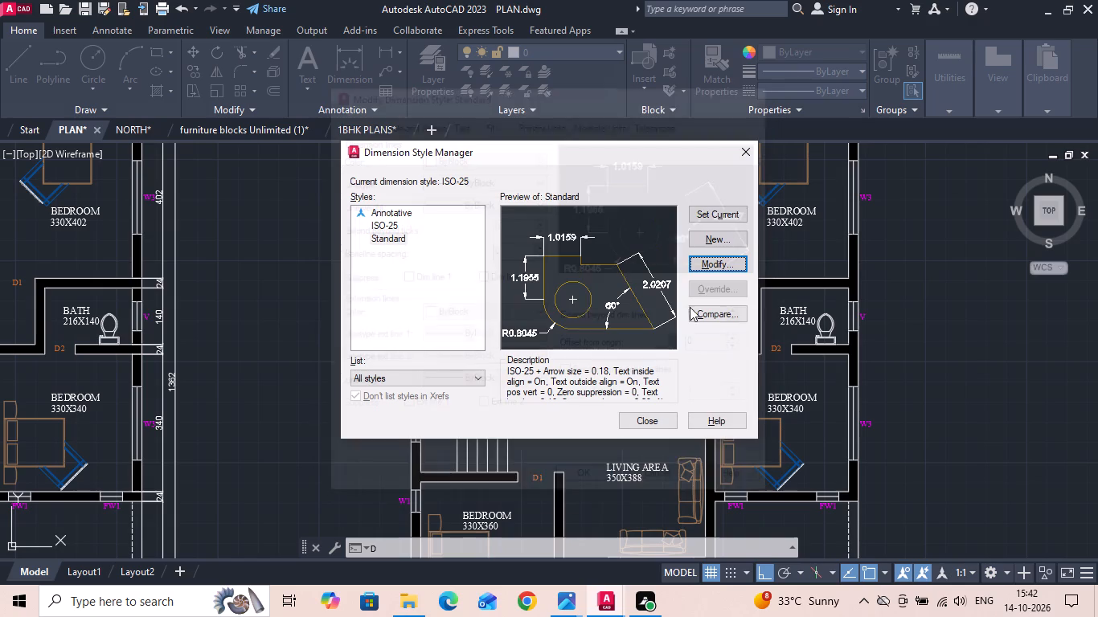
Review the Standard dimension style's line, arrow, primary unit and alternate unit settings, and leave without changes.
click(705, 263)
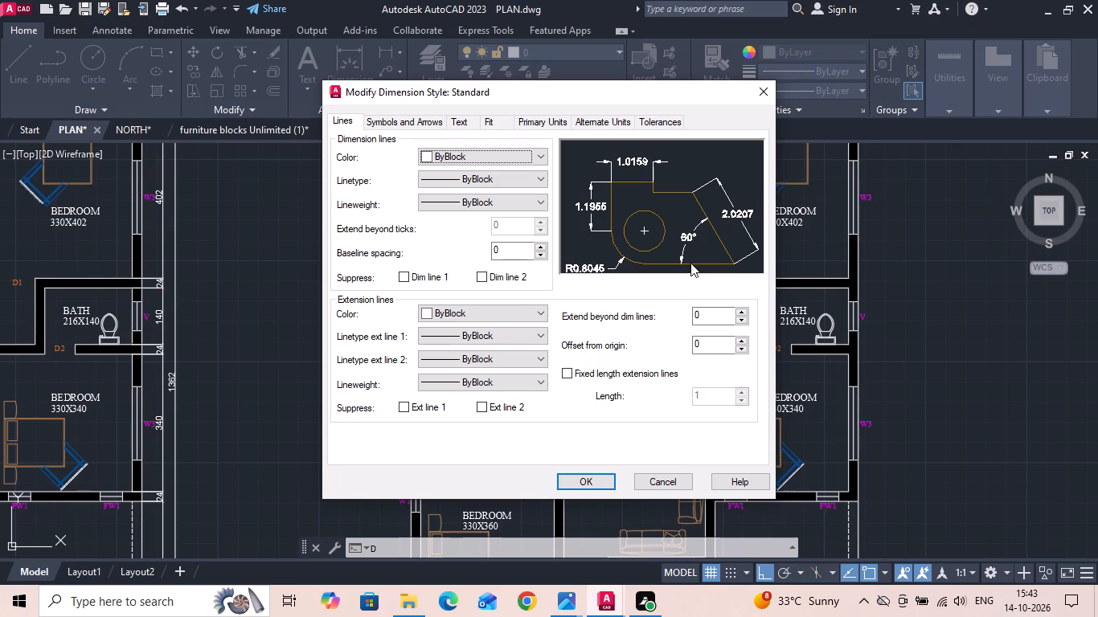
click(428, 128)
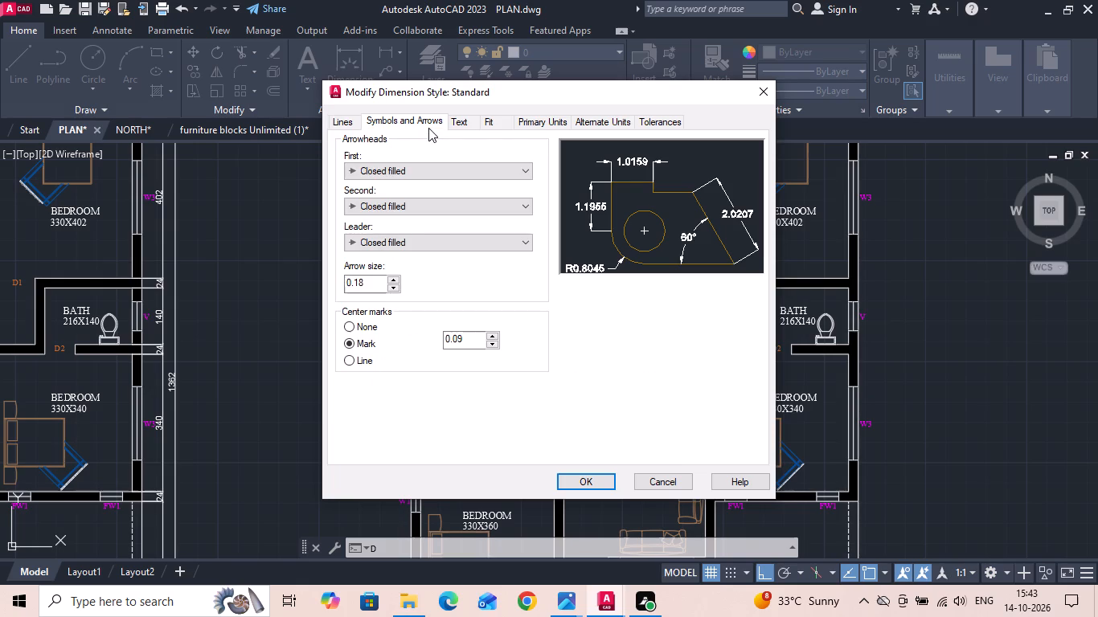
click(349, 124)
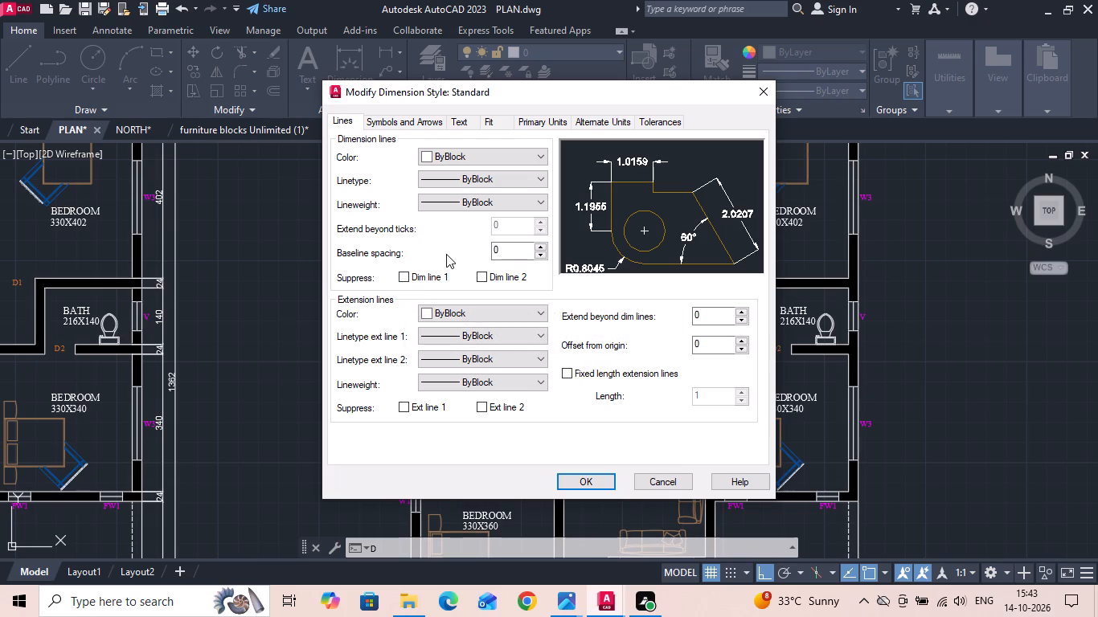
middle_drag(446, 254, 462, 274)
click(569, 370)
click(569, 370)
click(610, 127)
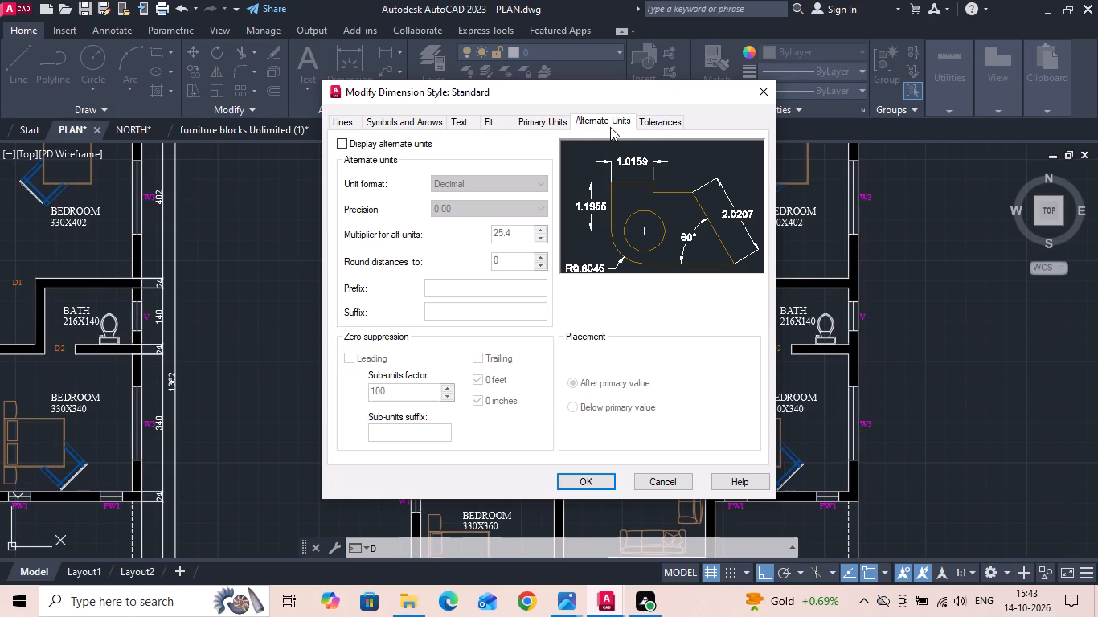
click(547, 121)
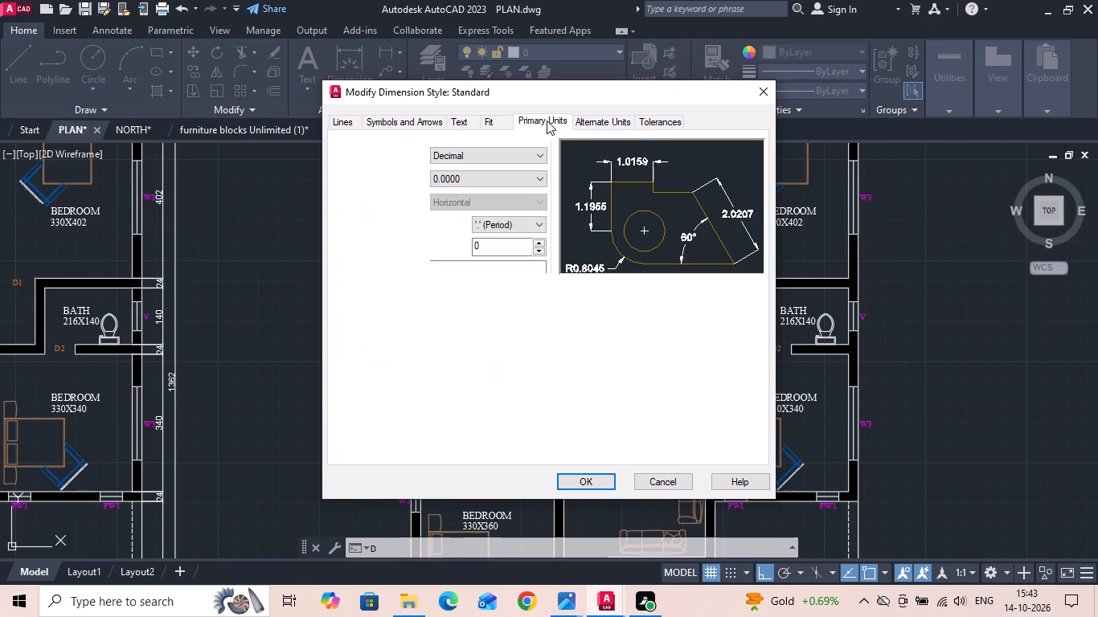
click(461, 127)
click(440, 124)
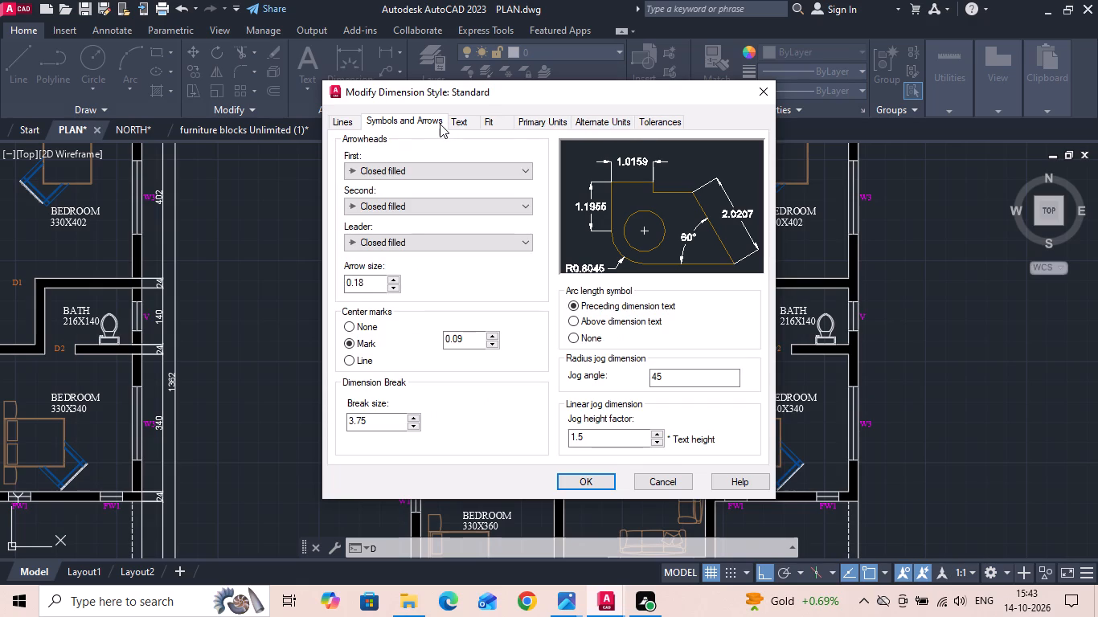
click(358, 127)
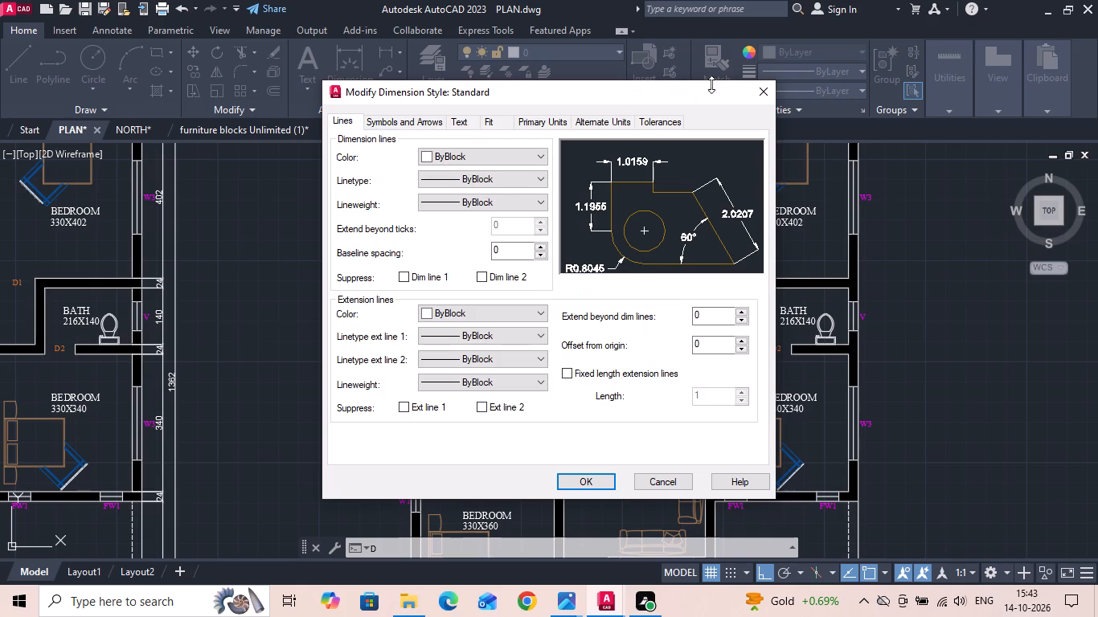
click(752, 92)
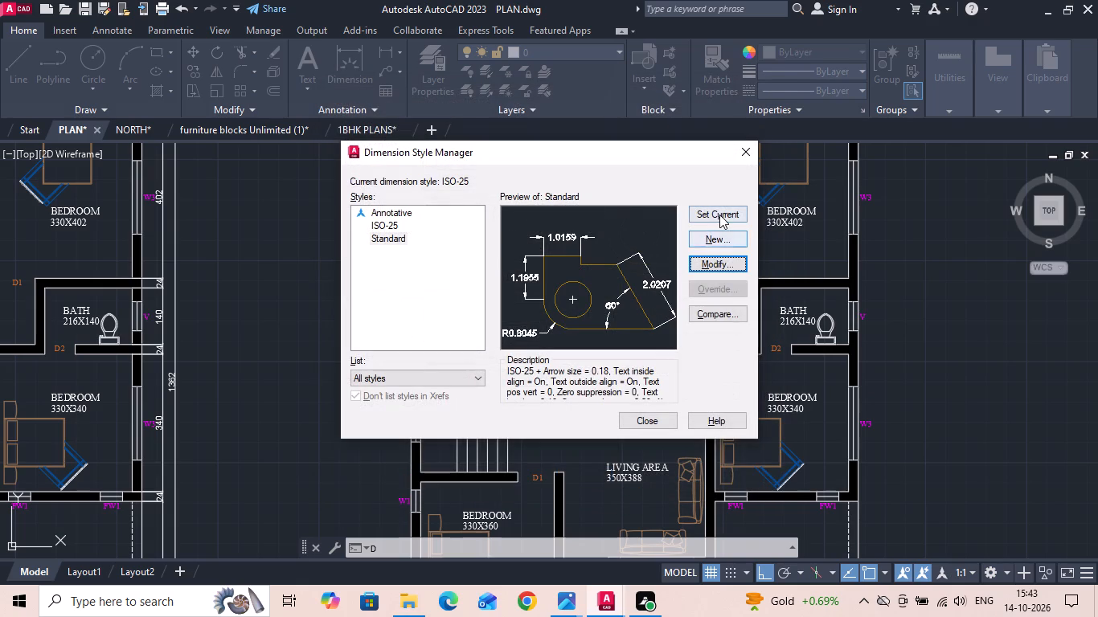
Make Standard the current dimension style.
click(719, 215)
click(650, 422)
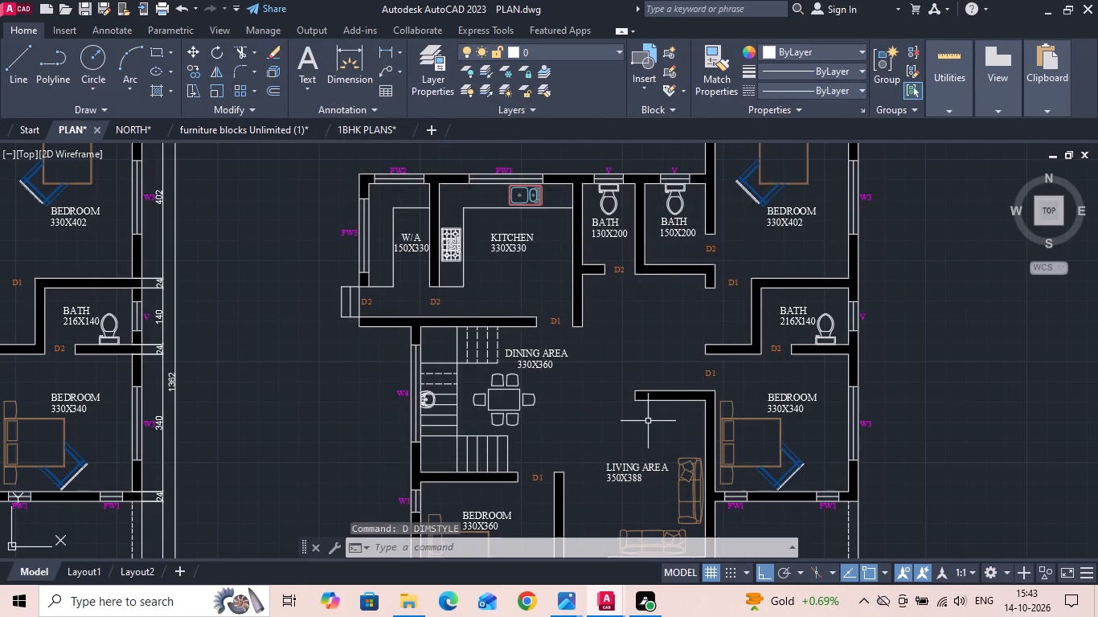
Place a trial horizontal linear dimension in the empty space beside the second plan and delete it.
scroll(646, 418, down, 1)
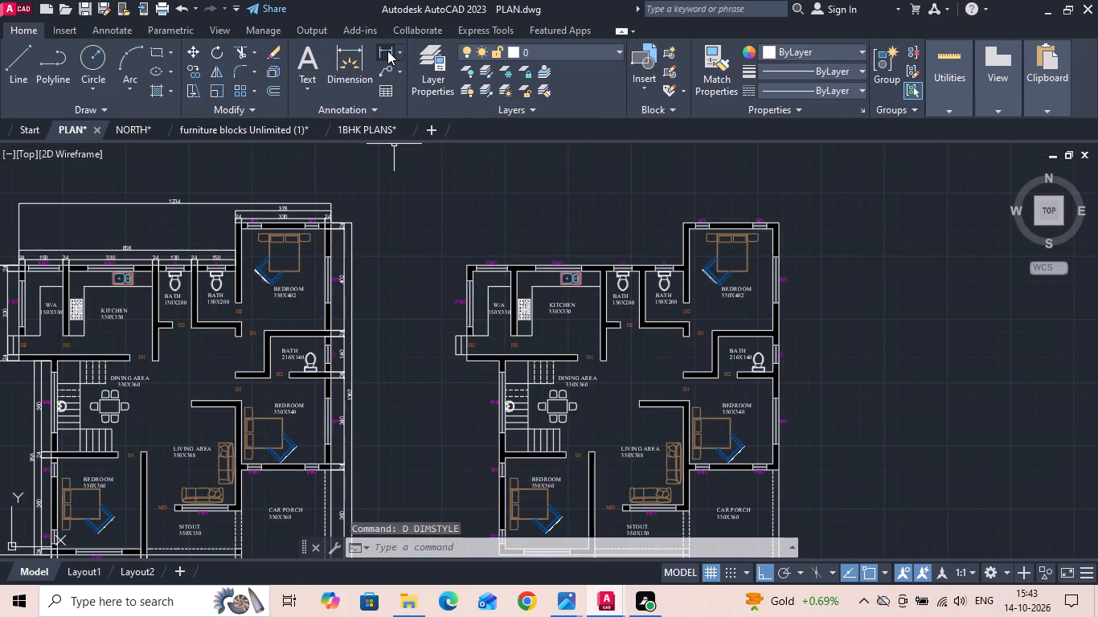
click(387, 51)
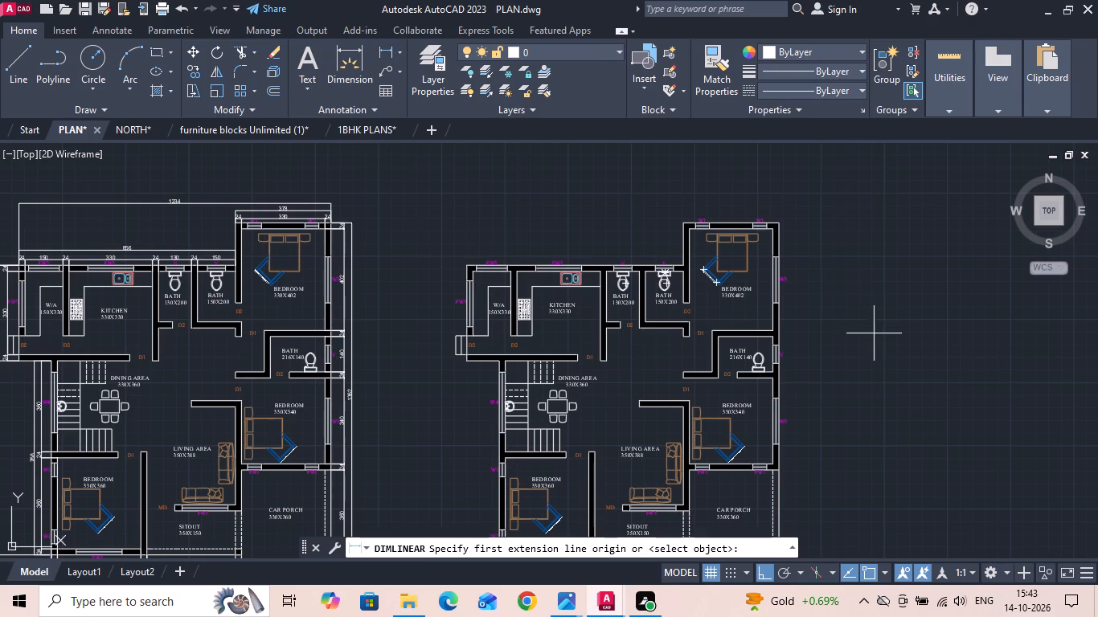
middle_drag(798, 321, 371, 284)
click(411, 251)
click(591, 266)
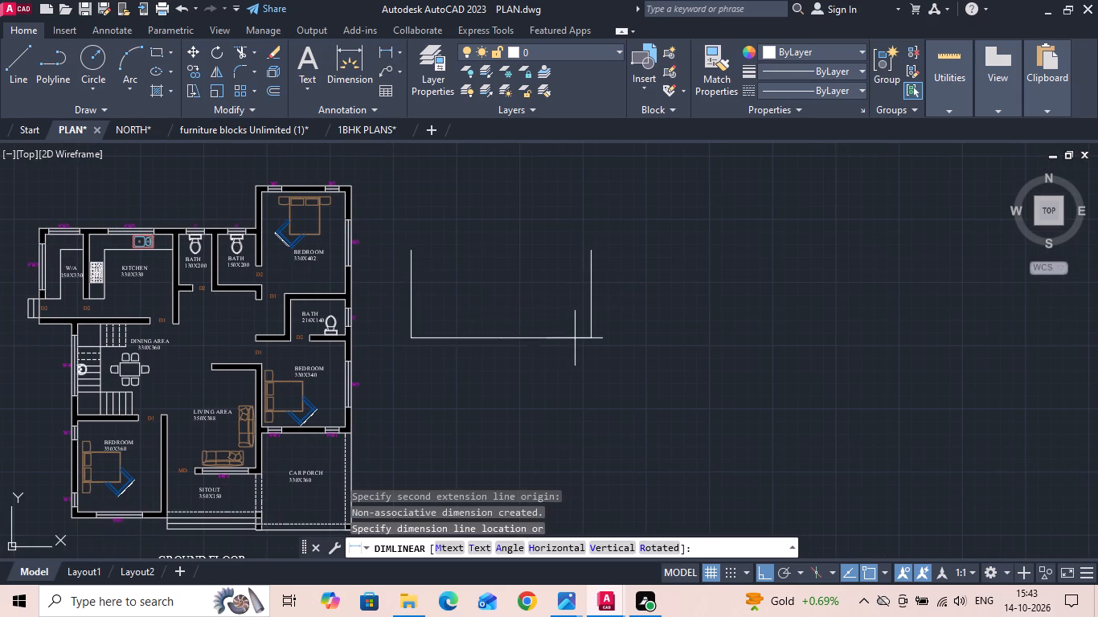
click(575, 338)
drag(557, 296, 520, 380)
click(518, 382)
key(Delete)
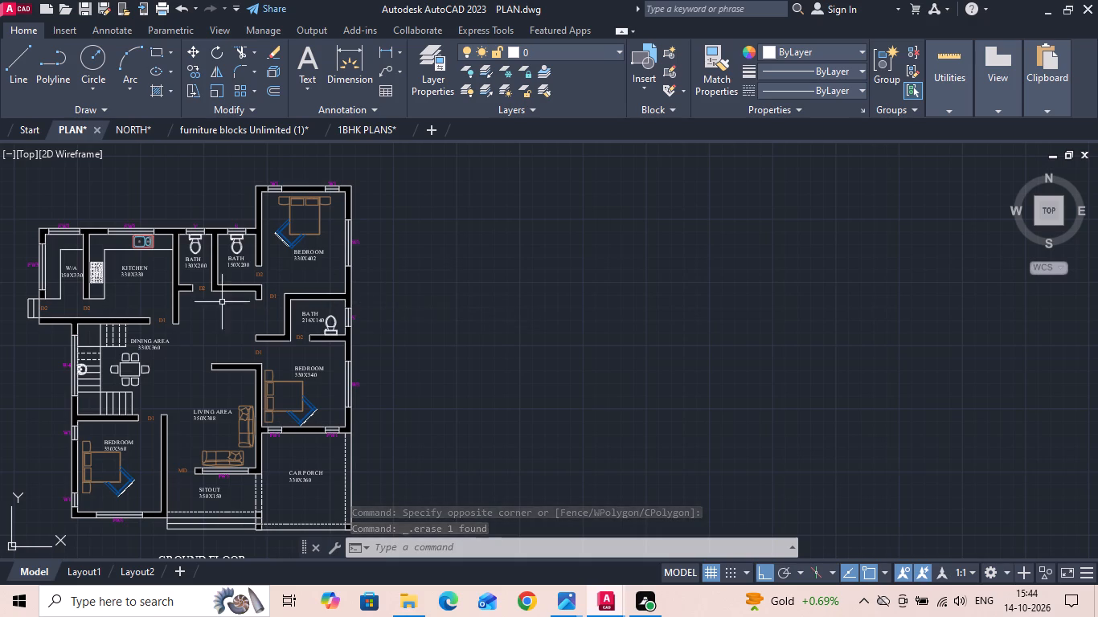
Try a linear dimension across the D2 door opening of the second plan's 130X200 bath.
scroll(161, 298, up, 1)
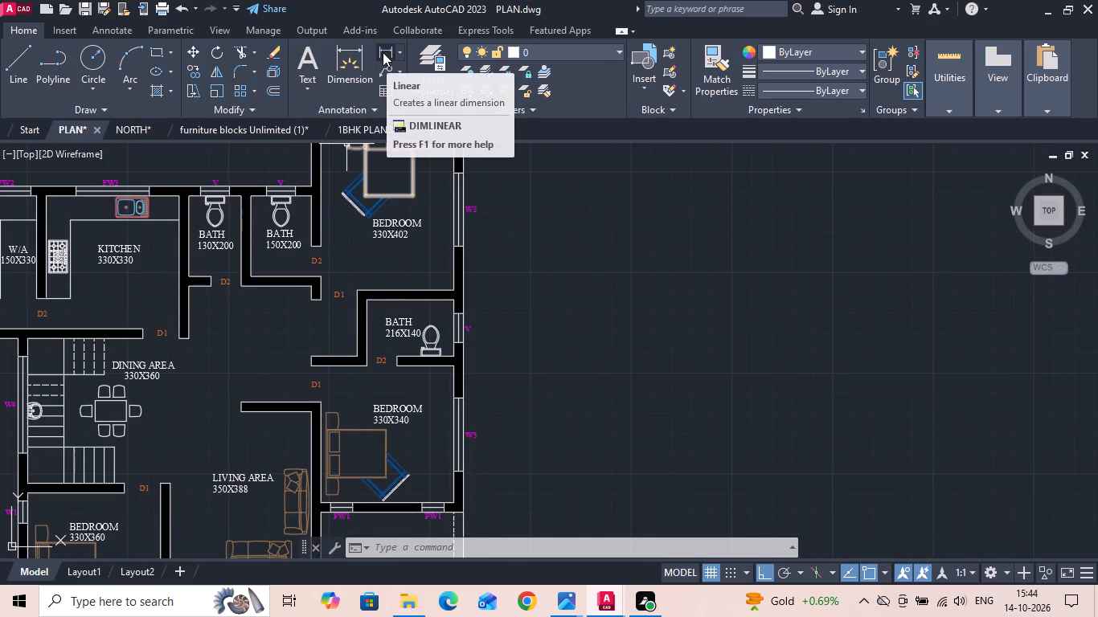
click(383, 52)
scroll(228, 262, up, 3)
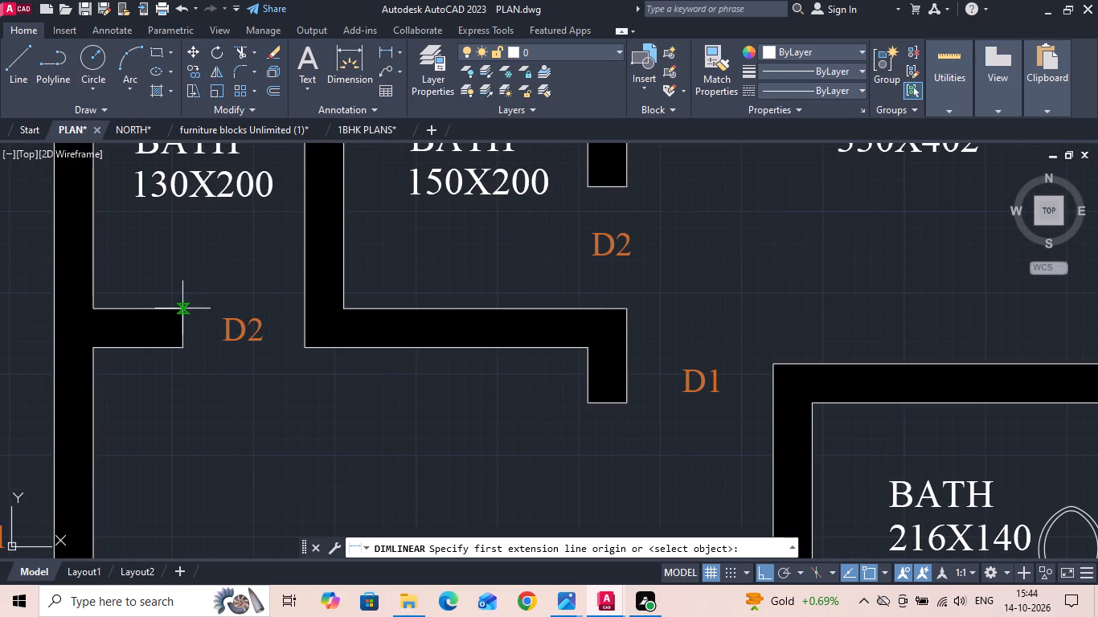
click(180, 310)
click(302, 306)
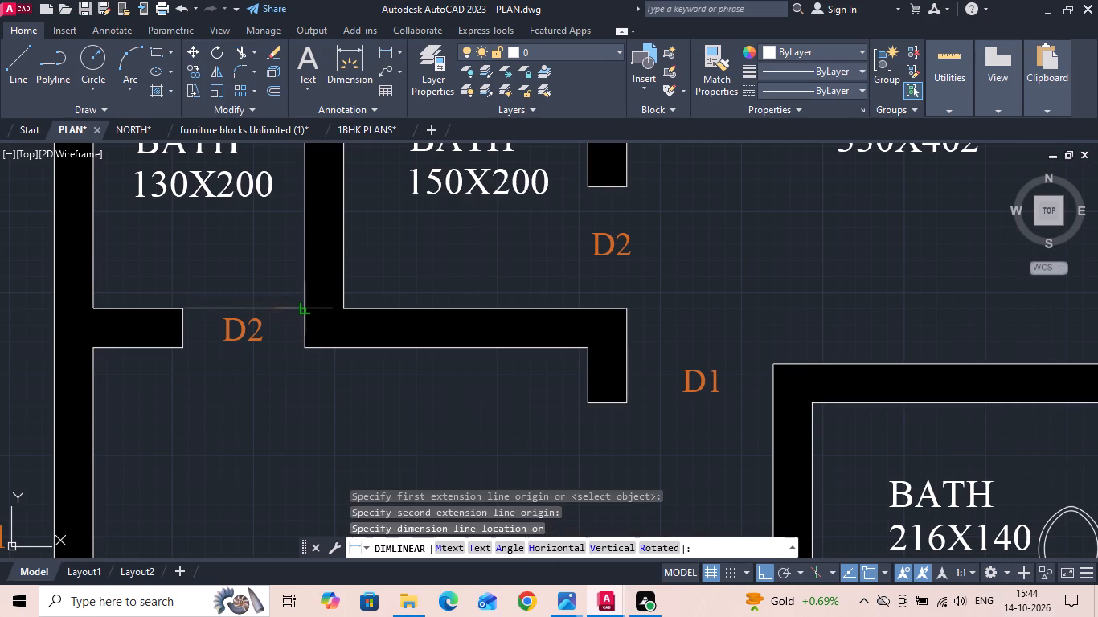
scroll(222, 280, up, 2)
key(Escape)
Make ISO-25 the current dimension style.
text(D)
key(space)
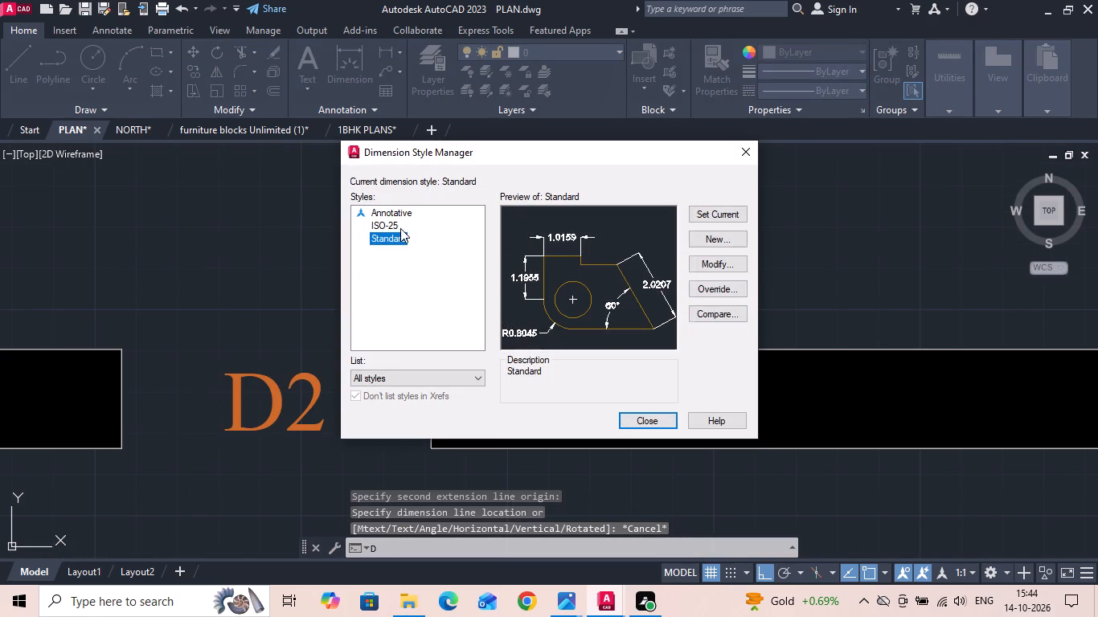
click(400, 228)
click(391, 227)
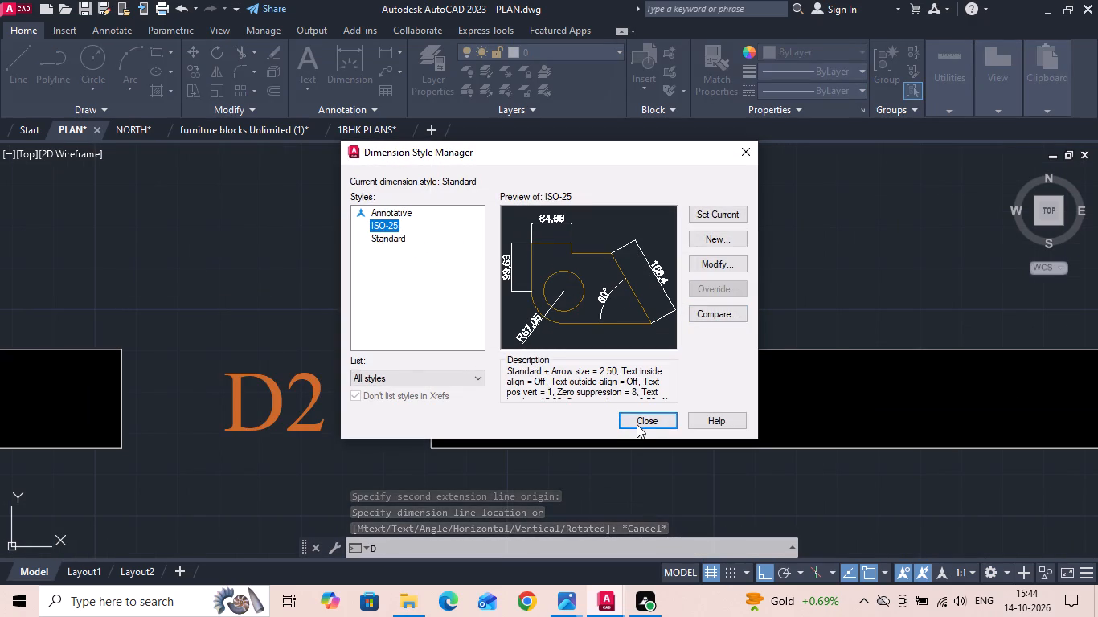
click(713, 215)
click(638, 424)
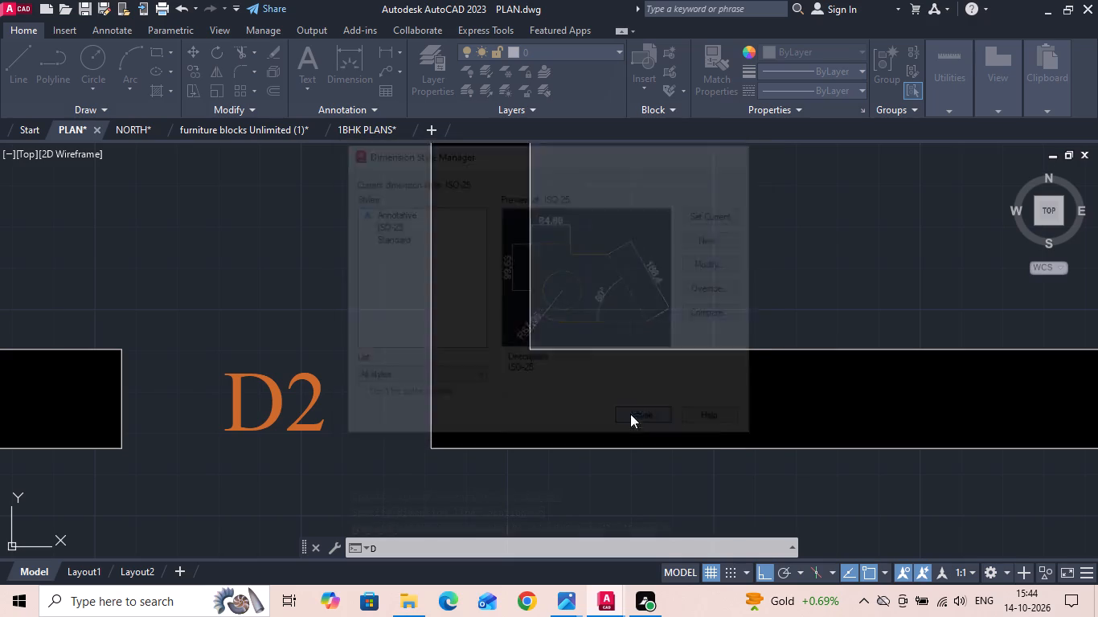
Measure the width of the D2 door opening at the second plan's 130X200 bath with a linear dimension.
click(383, 51)
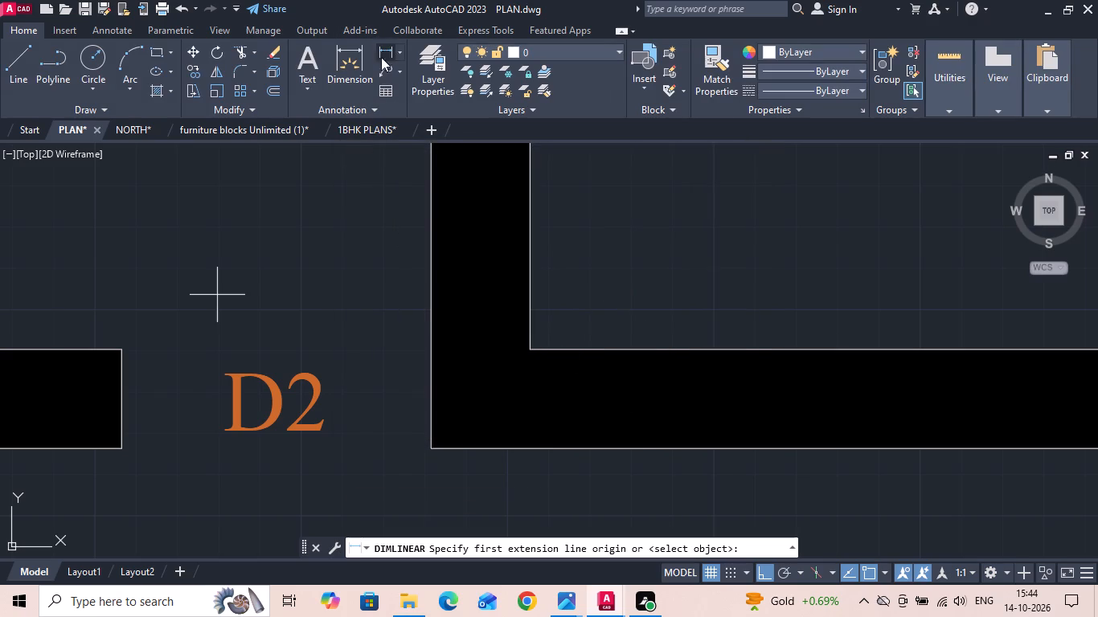
click(126, 453)
click(435, 449)
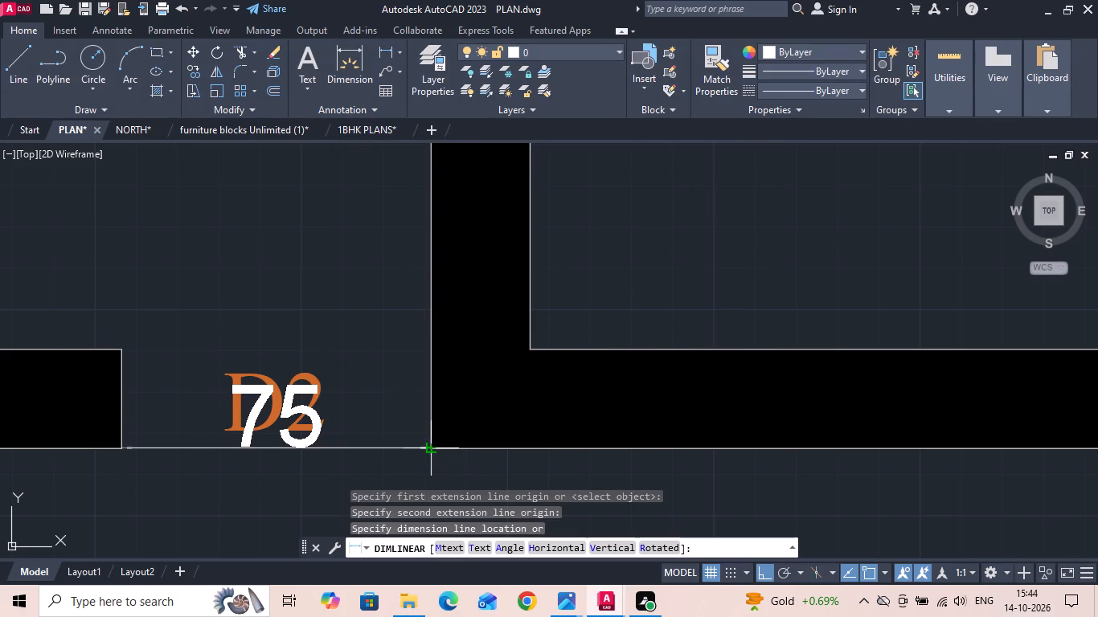
key(Escape)
Draw an L of two connected 75-unit lines, one vertical and one horizontal, in empty space beside the second plan.
scroll(409, 416, down, 6)
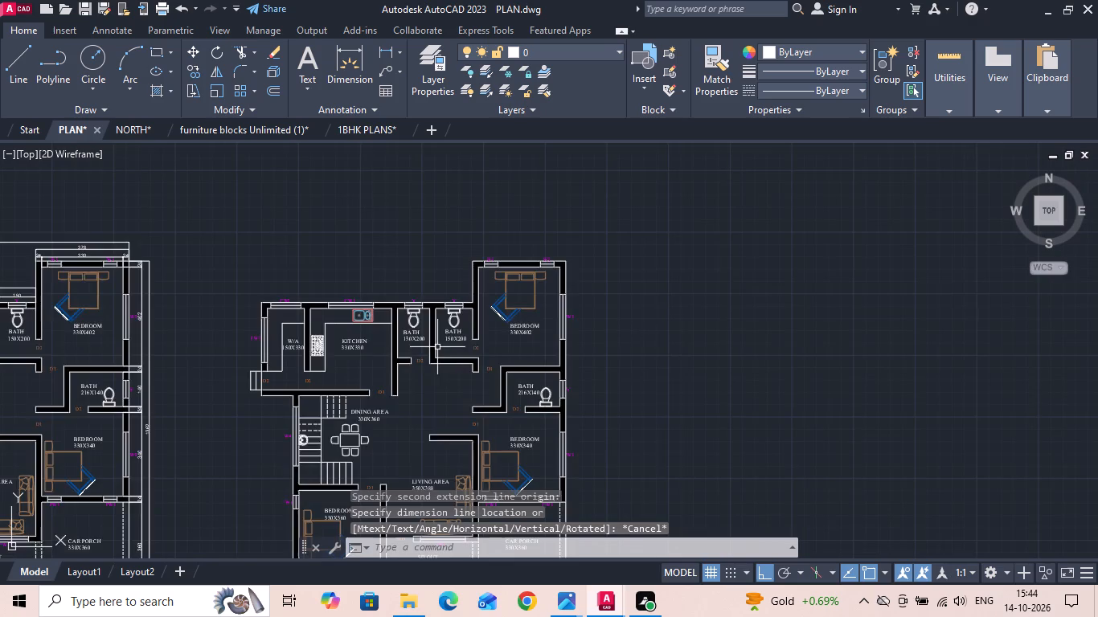
scroll(437, 347, down, 2)
scroll(503, 419, up, 2)
text(L)
key(space)
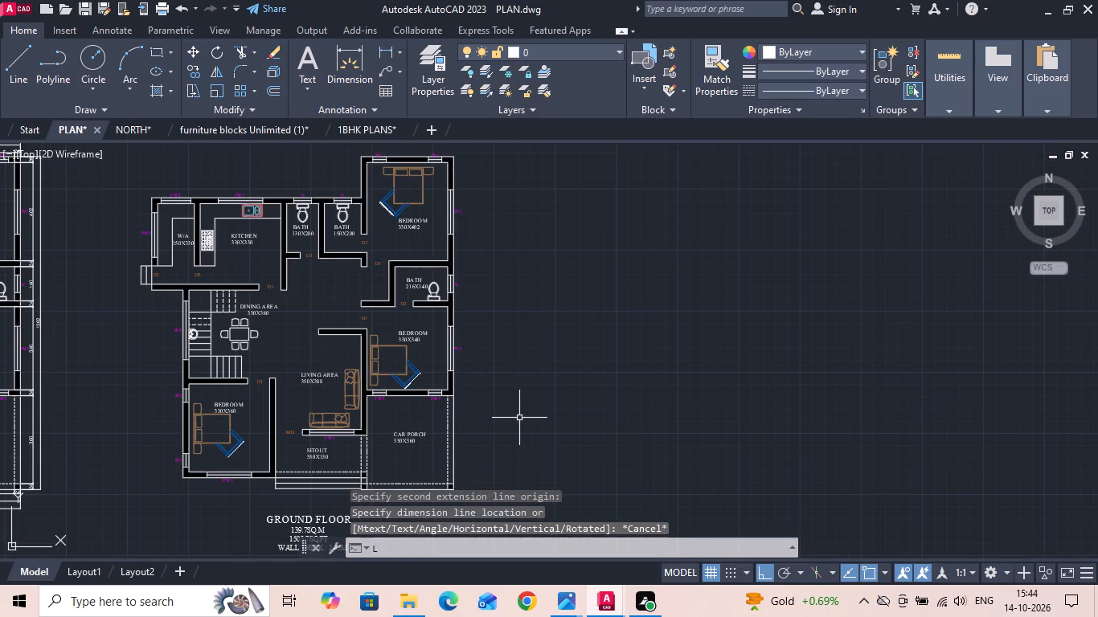
scroll(534, 318, up, 1)
drag(541, 279, 540, 301)
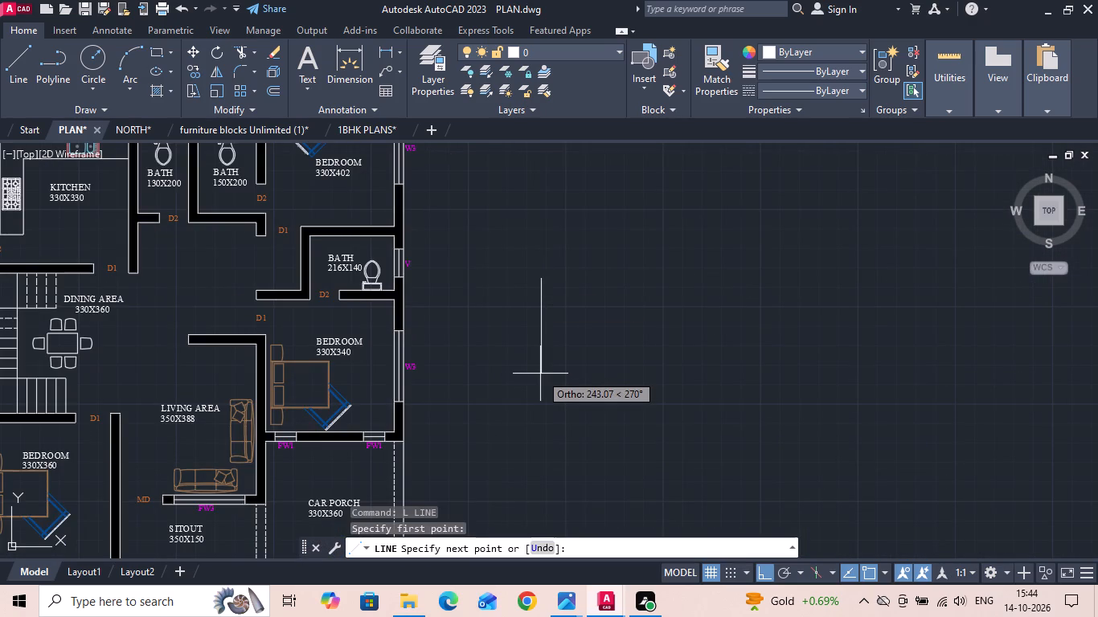
text(75)
key(Return)
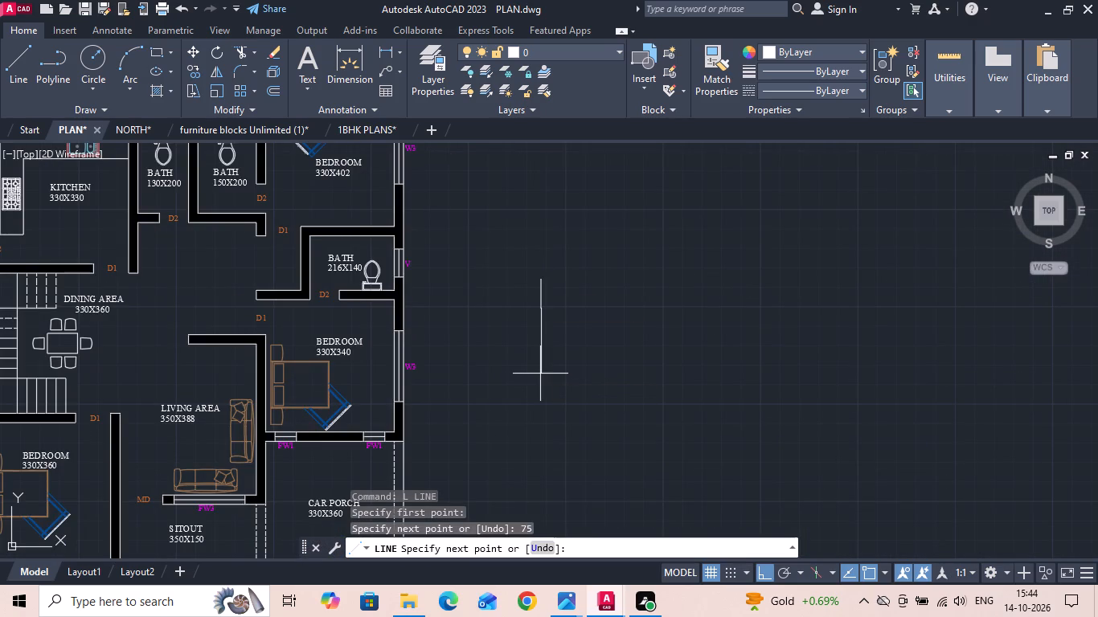
text(75)
key(Return)
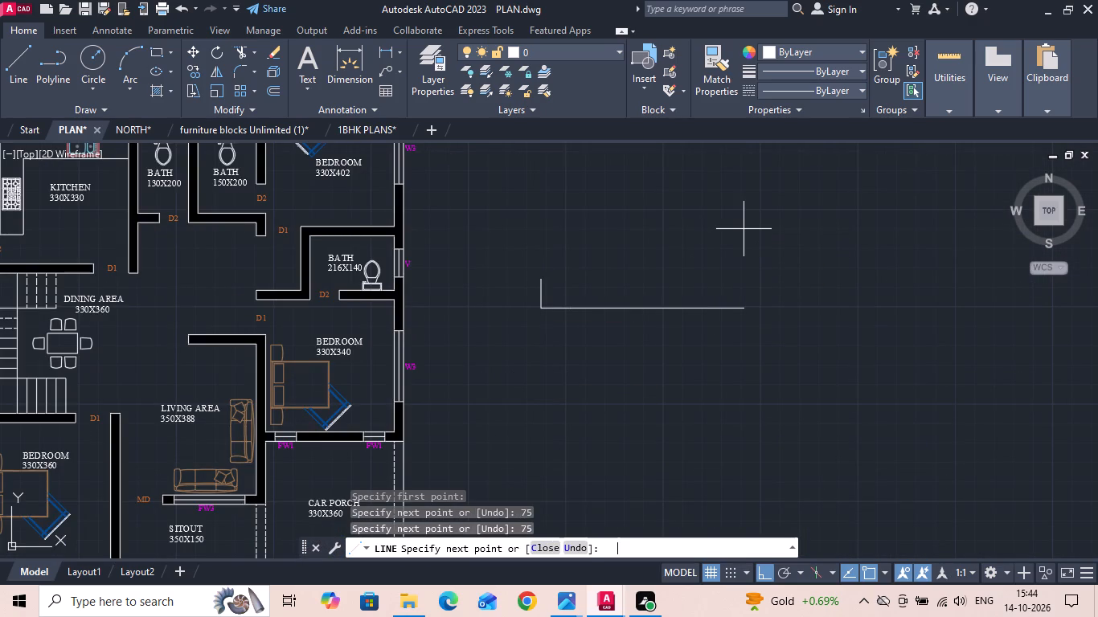
key(Escape)
Insert the Door - Imperial block from the tool palettes beside the 75-unit L-shaped lines.
scroll(580, 280, up, 2)
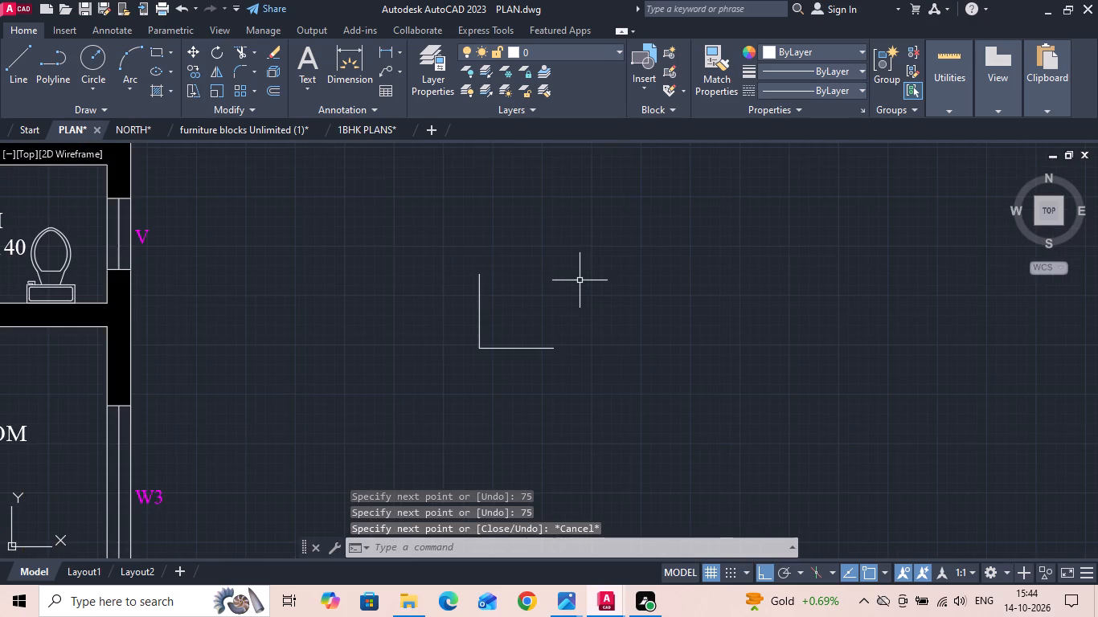
scroll(572, 293, up, 1)
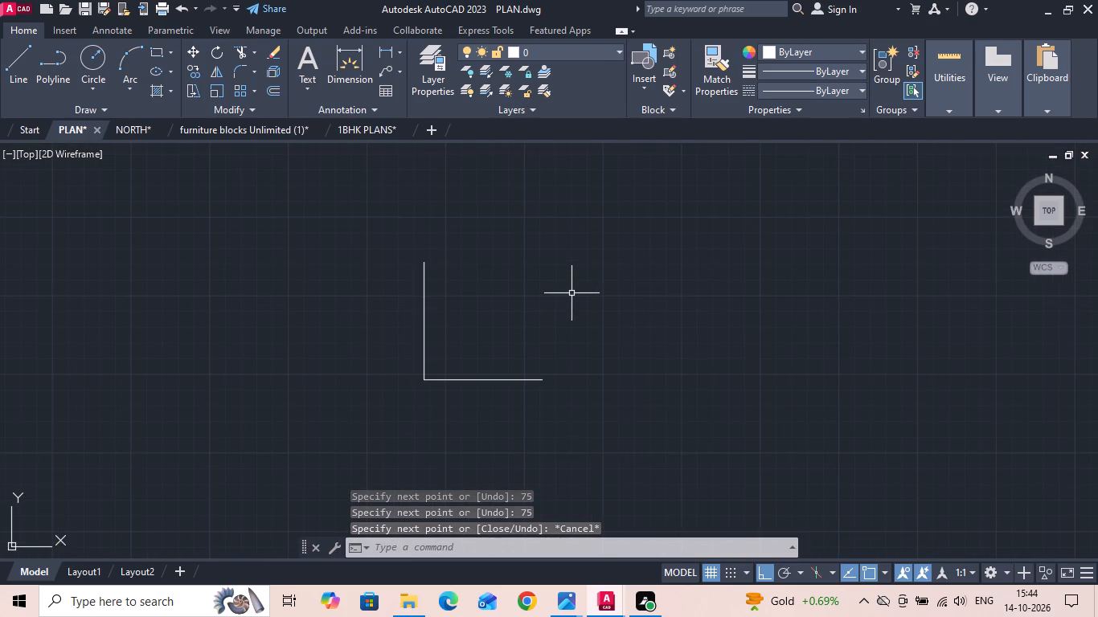
text(TP)
key(space)
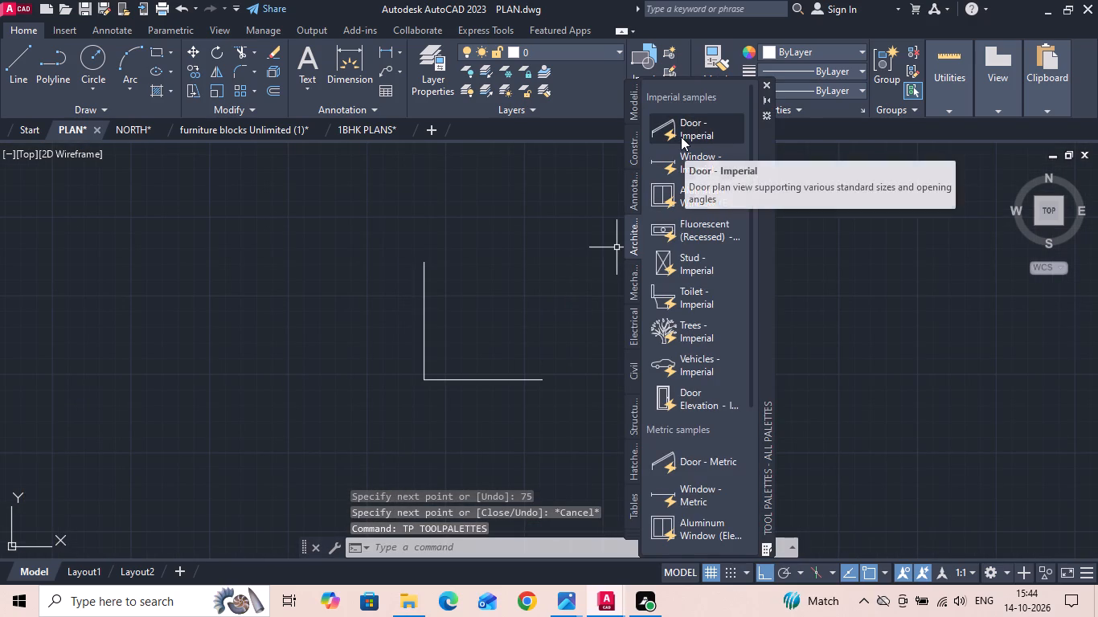
drag(681, 137, 167, 313)
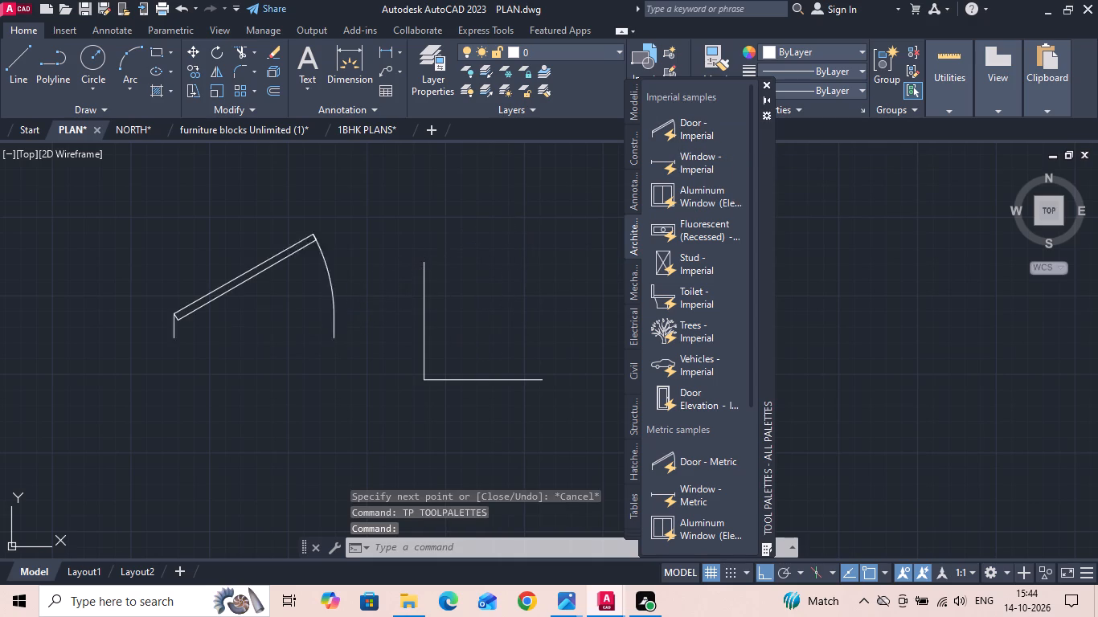
drag(167, 313, 146, 309)
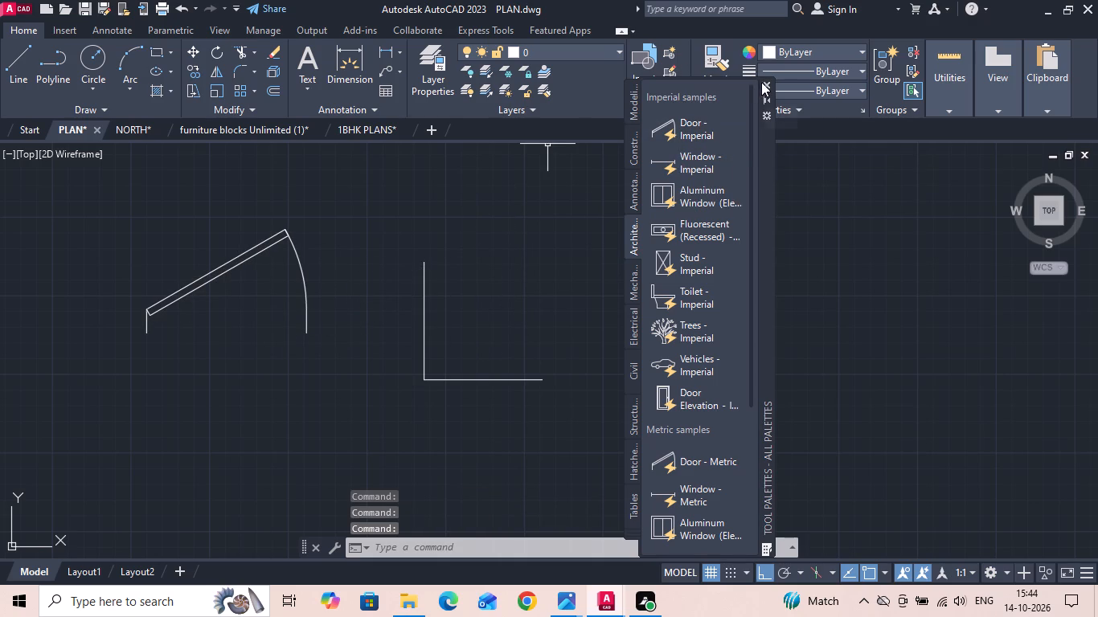
click(768, 82)
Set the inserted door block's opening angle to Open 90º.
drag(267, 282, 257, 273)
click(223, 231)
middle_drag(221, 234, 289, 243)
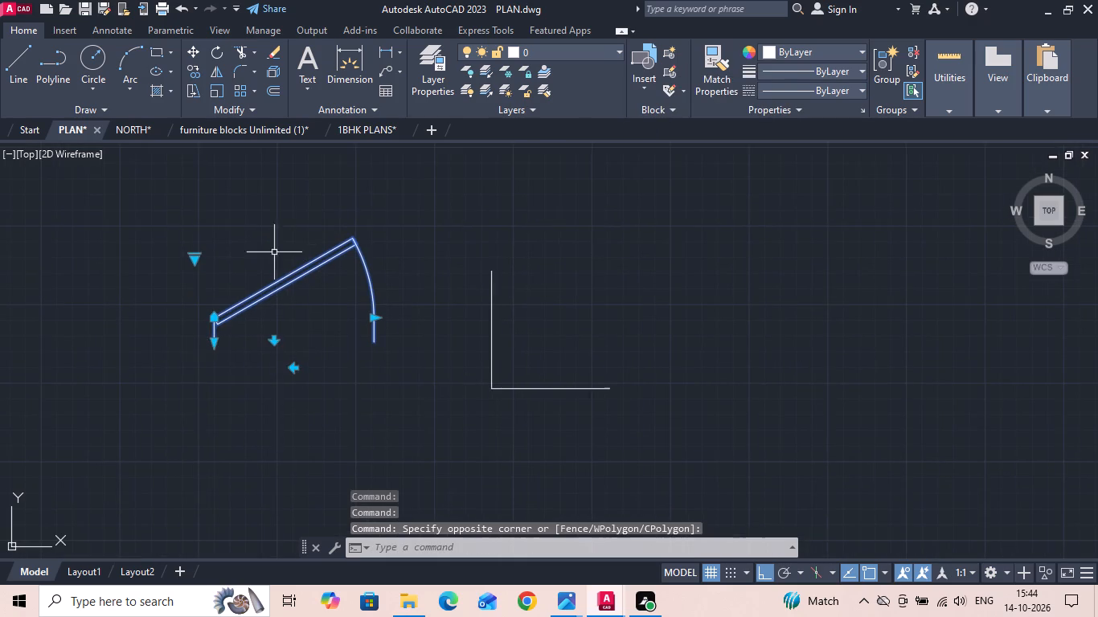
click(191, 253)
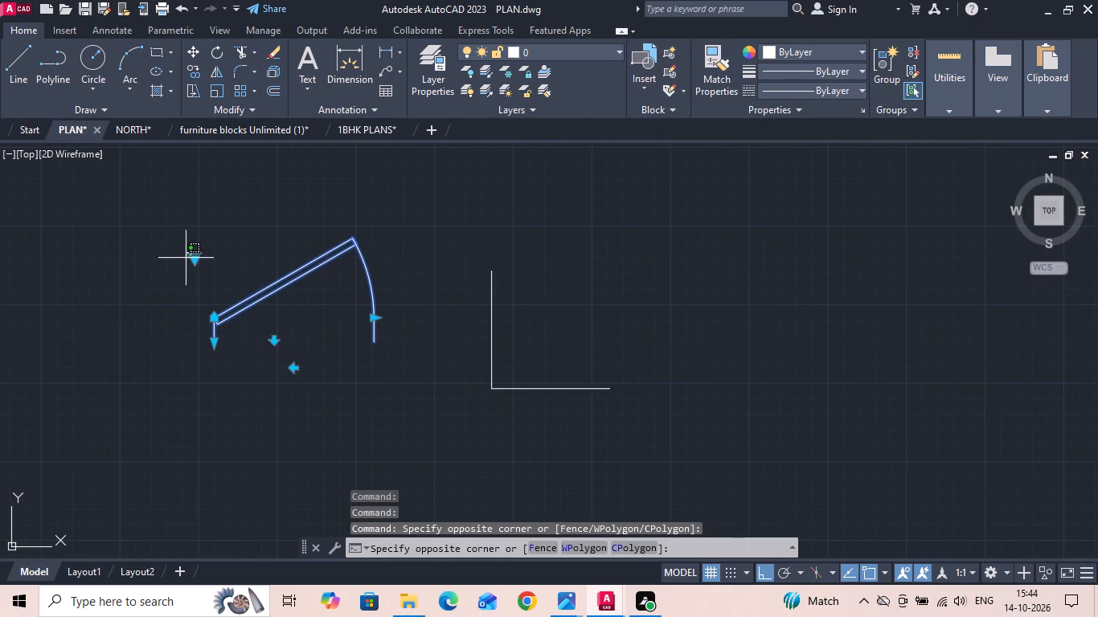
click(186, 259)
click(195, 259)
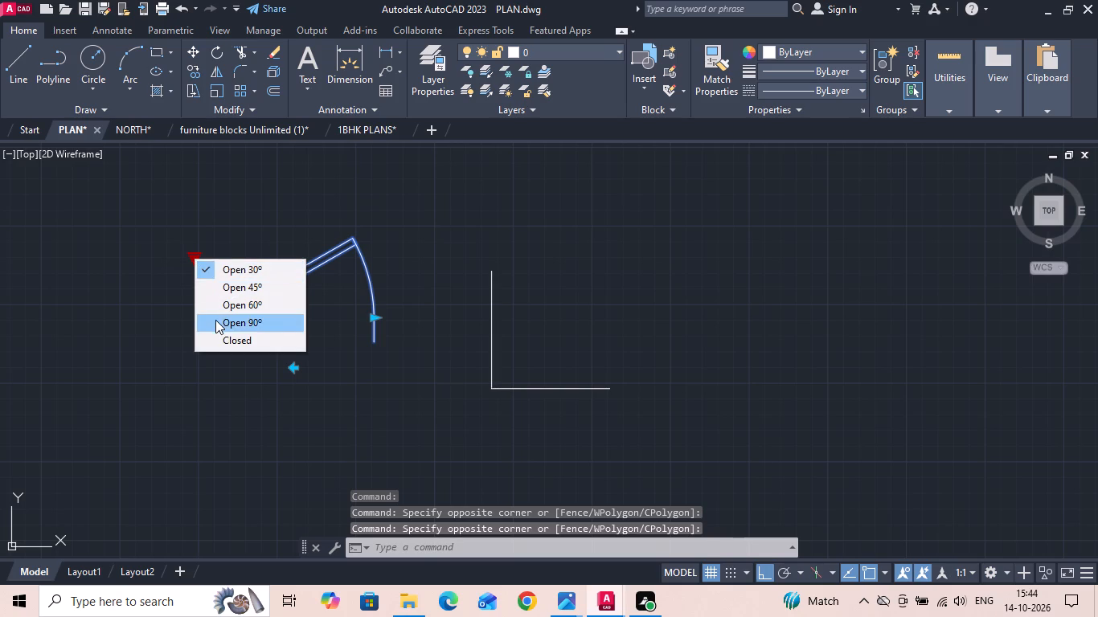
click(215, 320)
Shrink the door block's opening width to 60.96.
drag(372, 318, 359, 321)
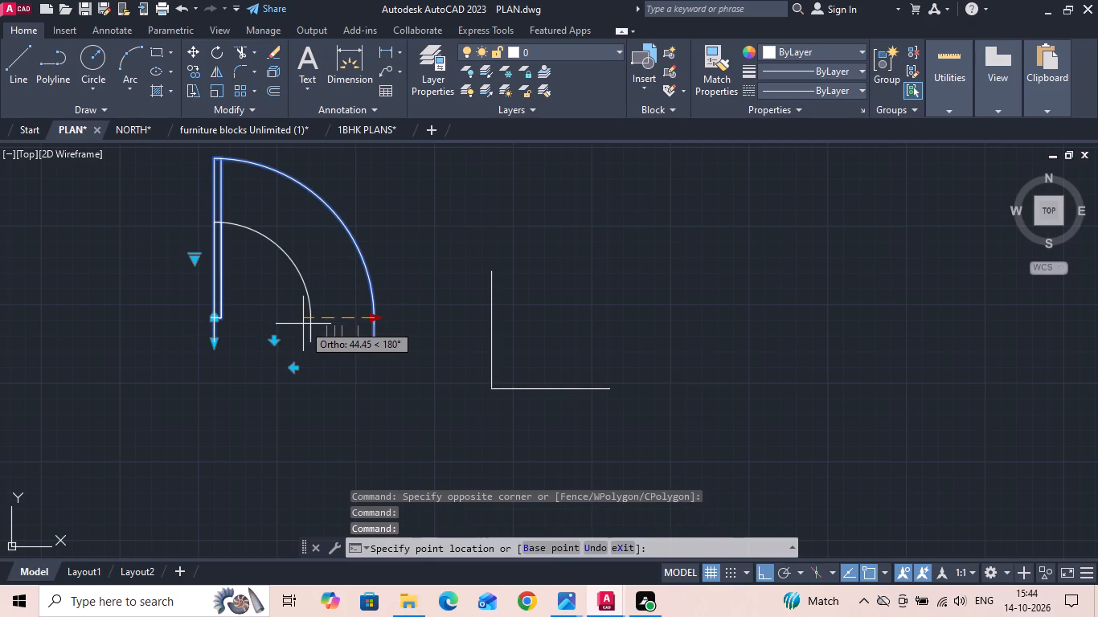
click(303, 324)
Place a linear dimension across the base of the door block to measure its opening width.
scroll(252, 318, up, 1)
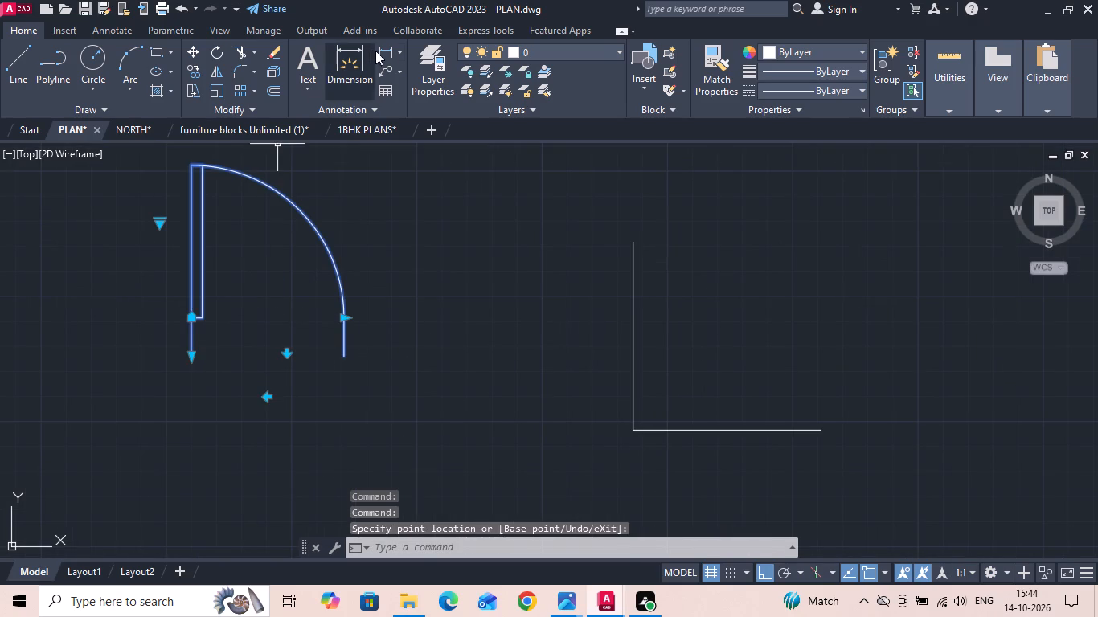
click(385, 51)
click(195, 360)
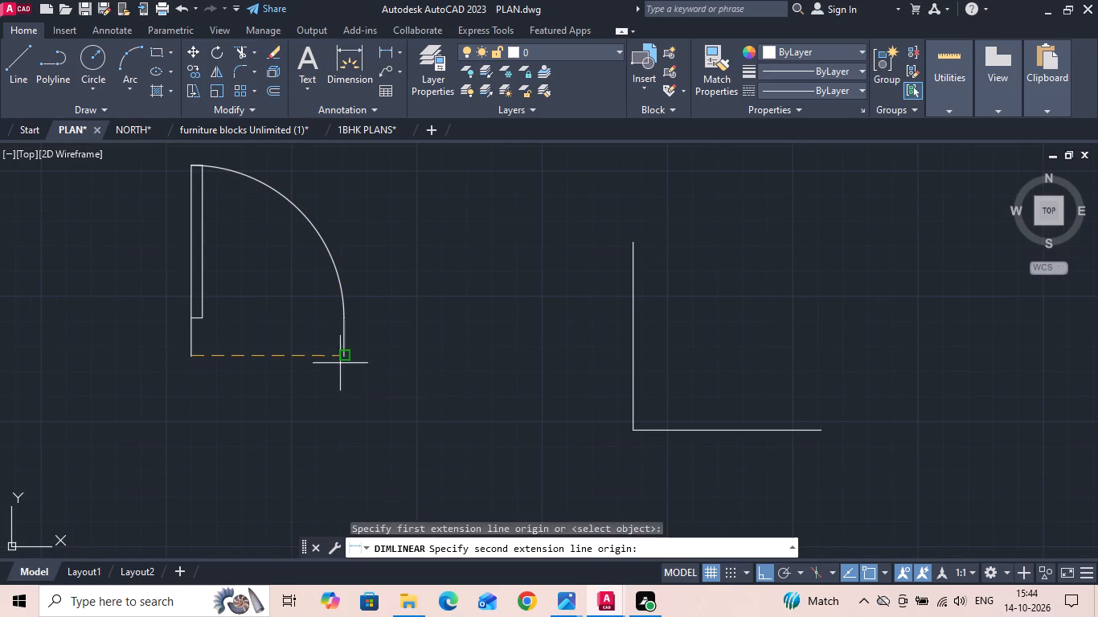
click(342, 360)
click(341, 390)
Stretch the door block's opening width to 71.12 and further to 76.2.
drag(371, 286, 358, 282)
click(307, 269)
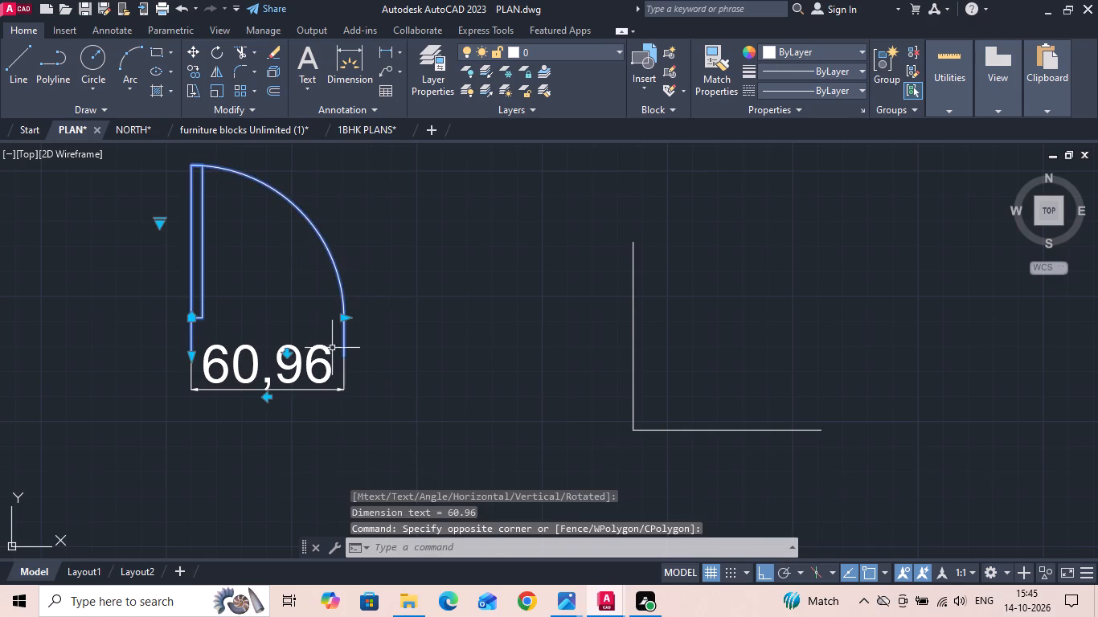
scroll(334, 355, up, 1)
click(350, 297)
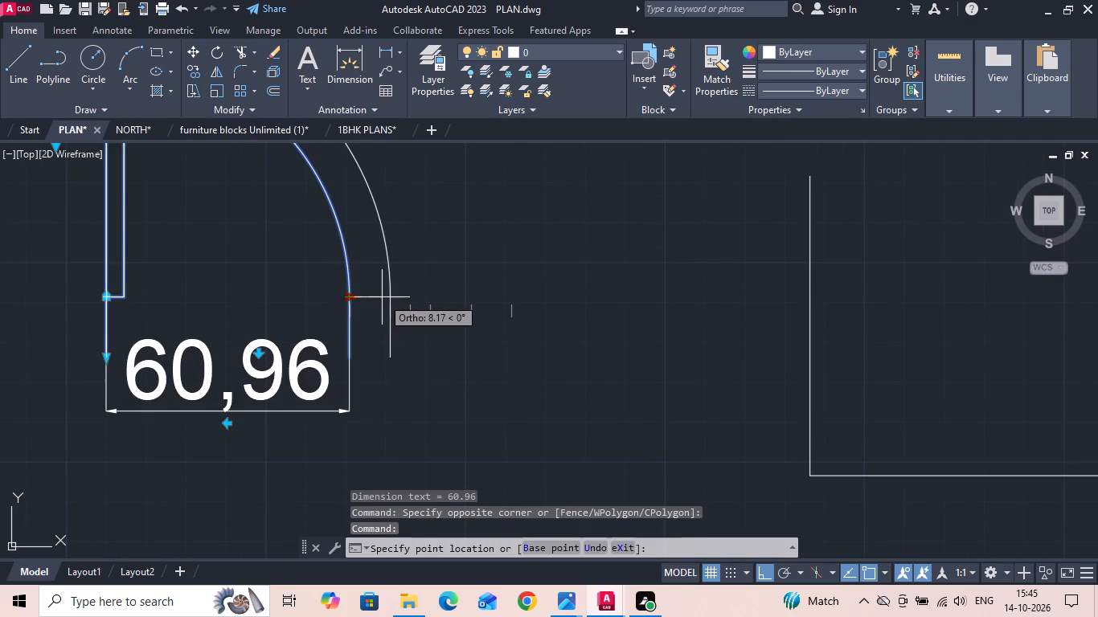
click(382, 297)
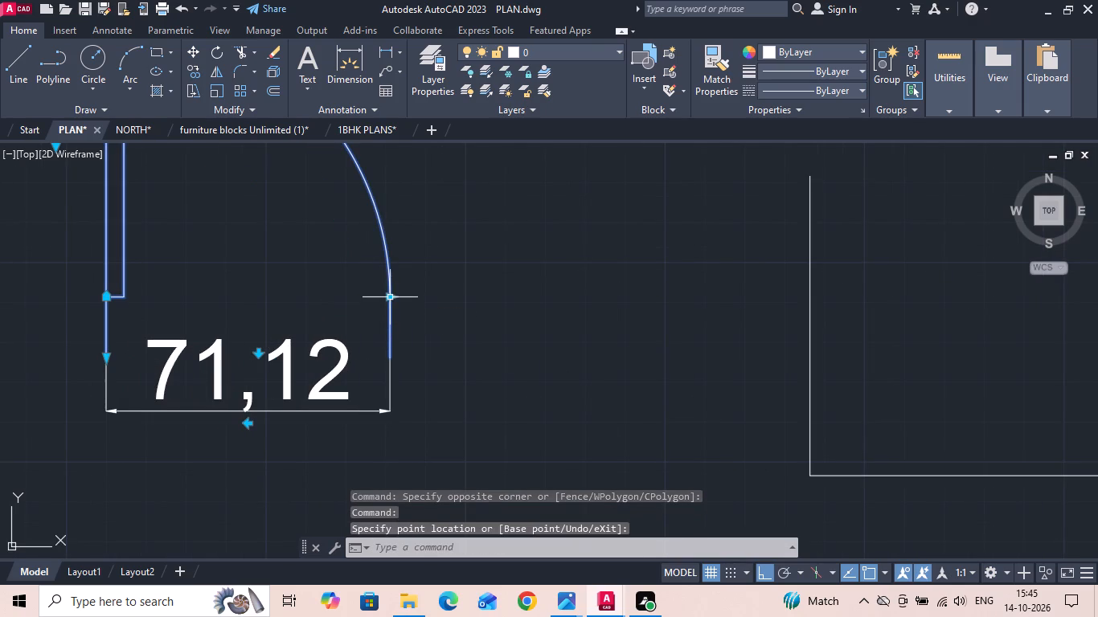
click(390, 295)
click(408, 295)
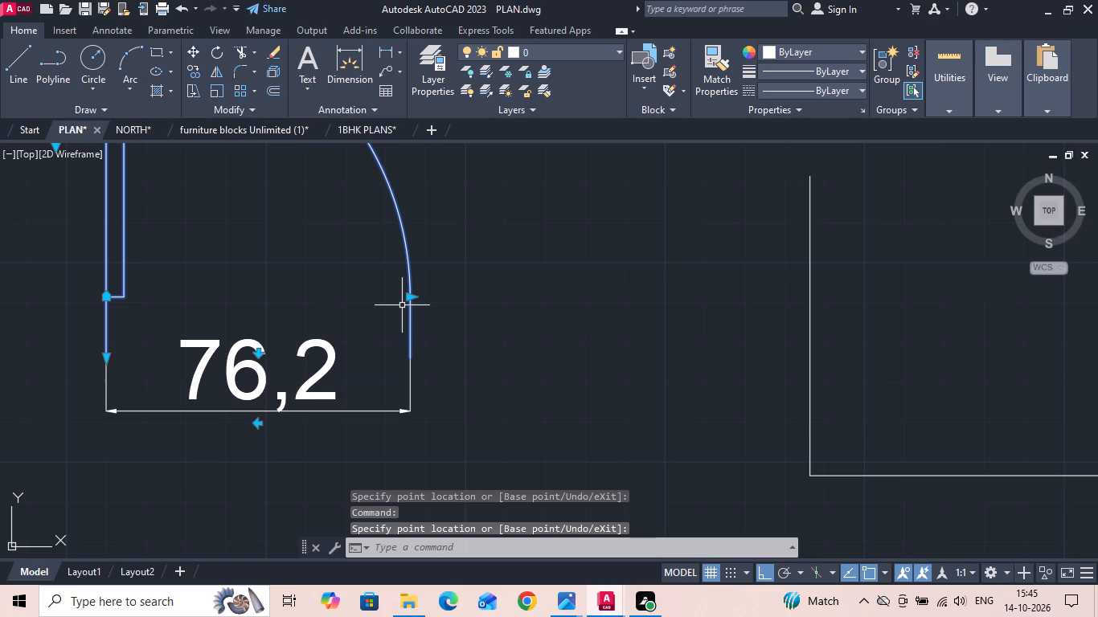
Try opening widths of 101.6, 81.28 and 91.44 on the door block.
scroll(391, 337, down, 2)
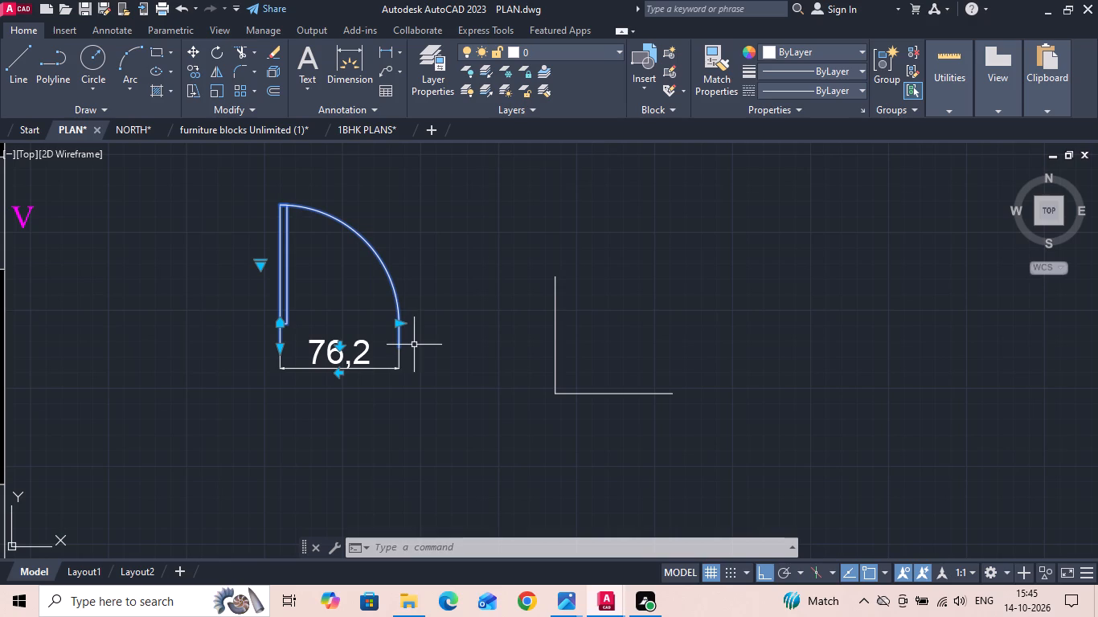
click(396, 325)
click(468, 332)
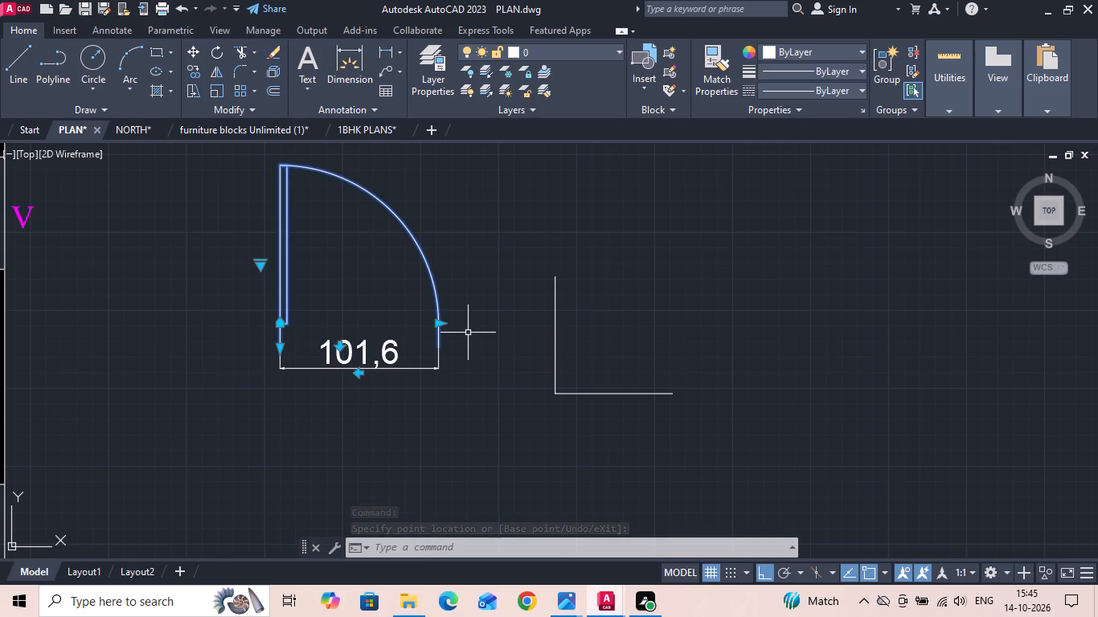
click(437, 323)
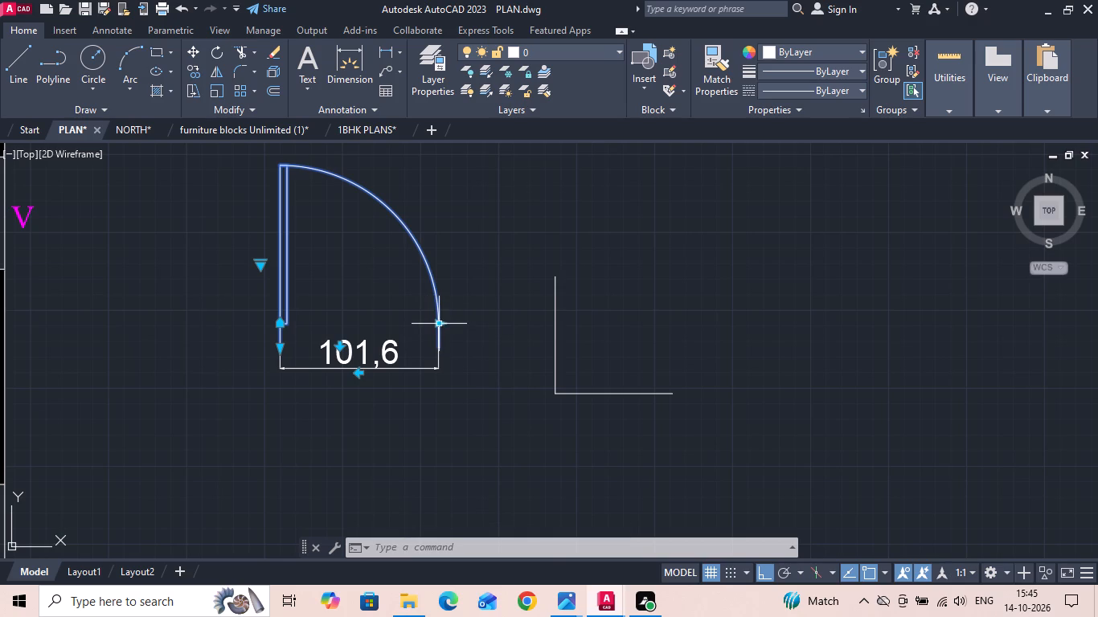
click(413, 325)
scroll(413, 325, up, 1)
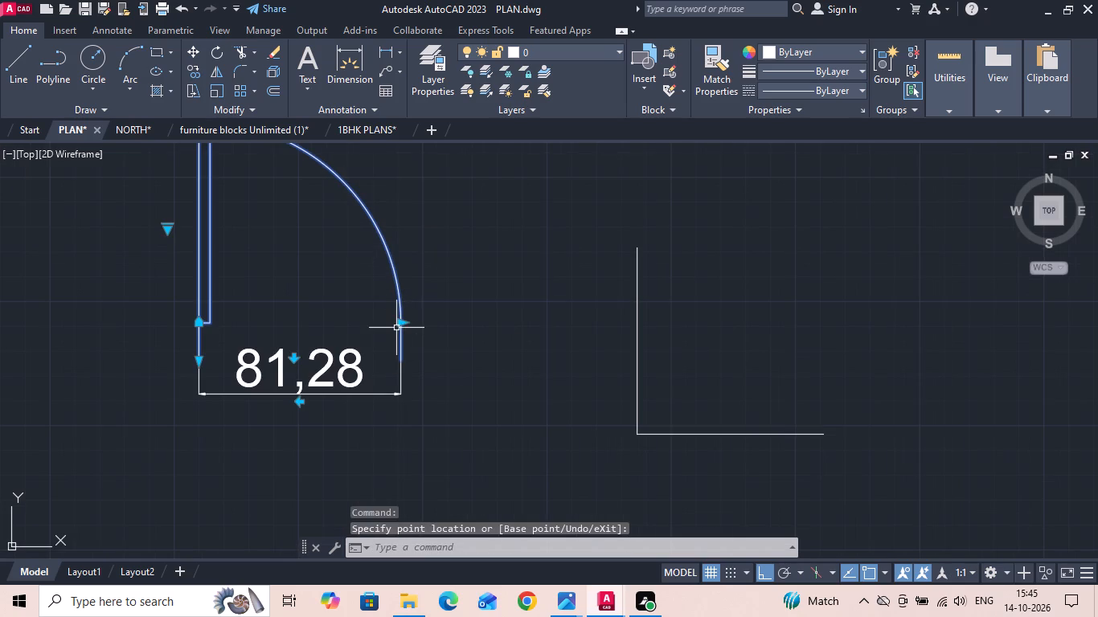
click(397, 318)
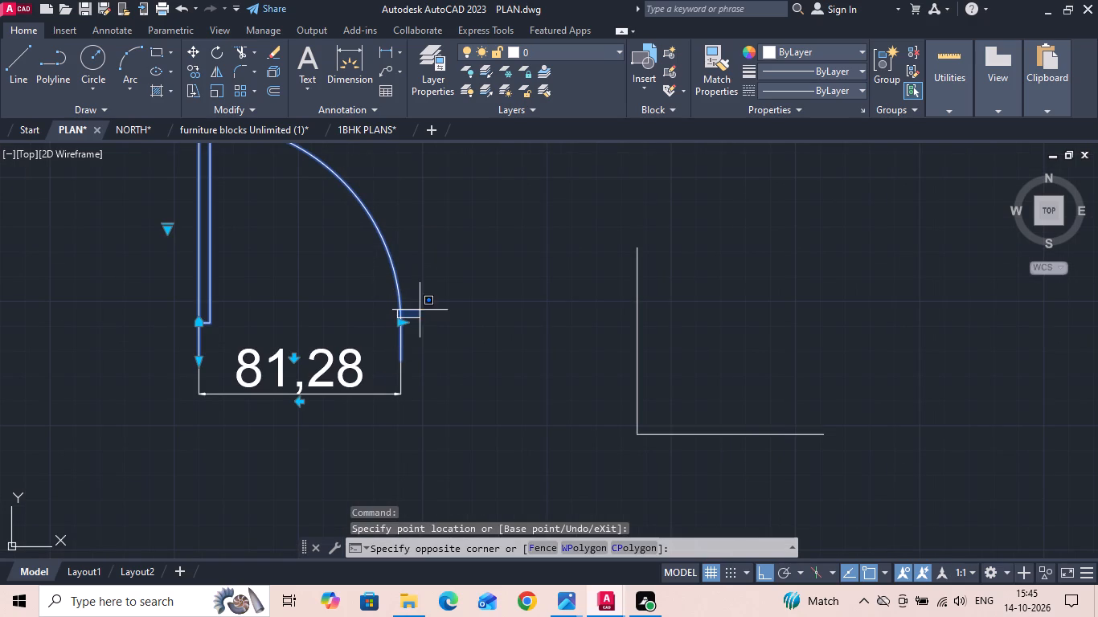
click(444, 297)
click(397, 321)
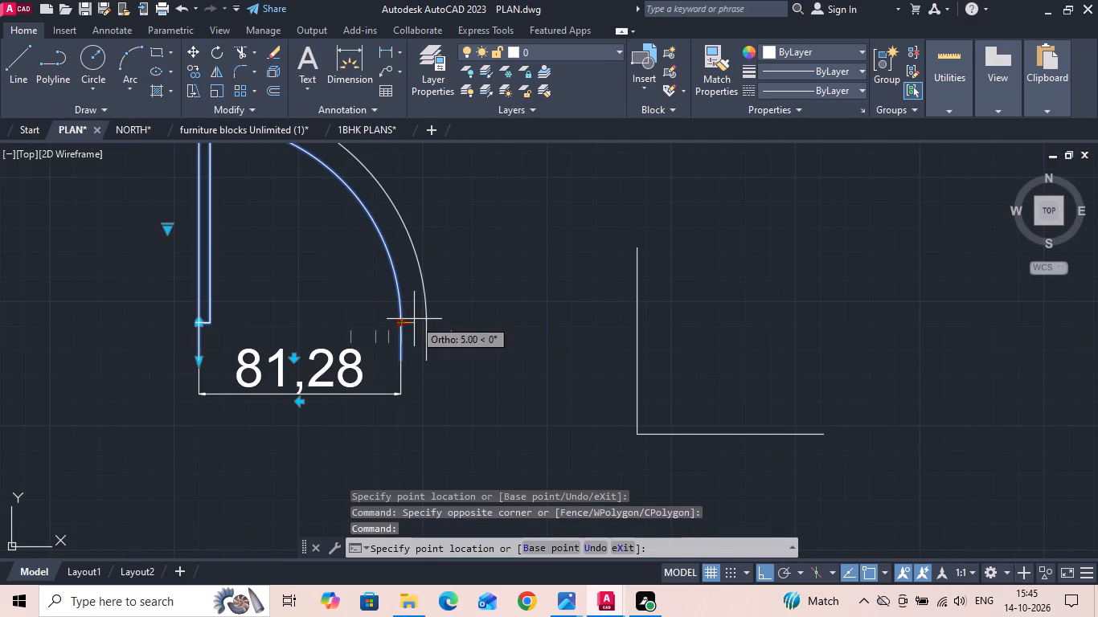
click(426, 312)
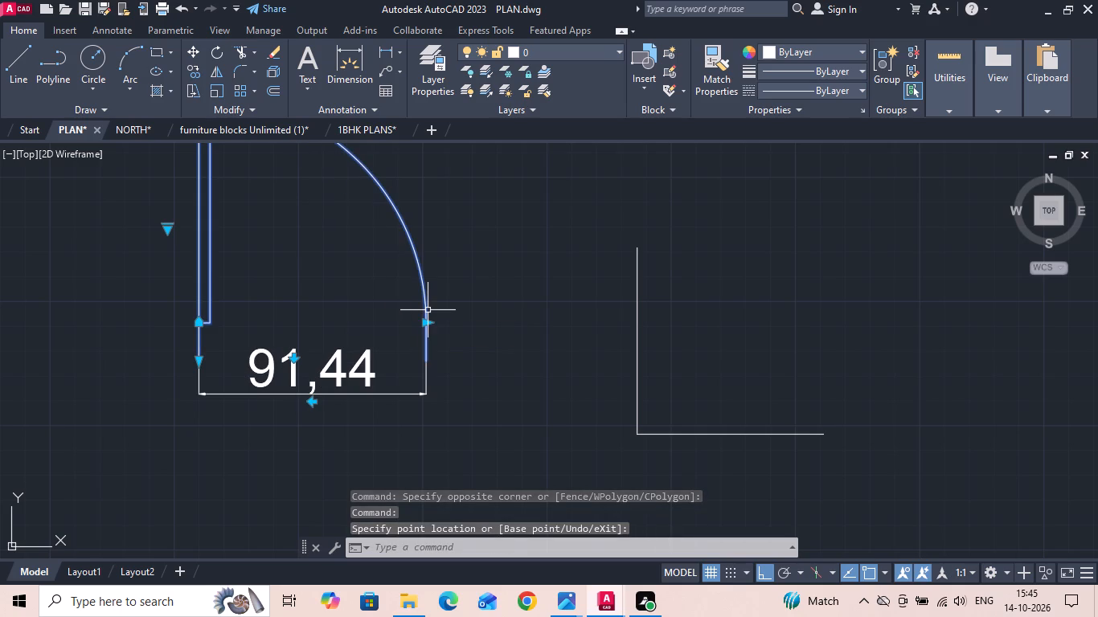
Erase the imperial door block beside the 75-unit L-shaped lines.
key(Escape)
drag(453, 291, 297, 314)
click(172, 300)
key(Delete)
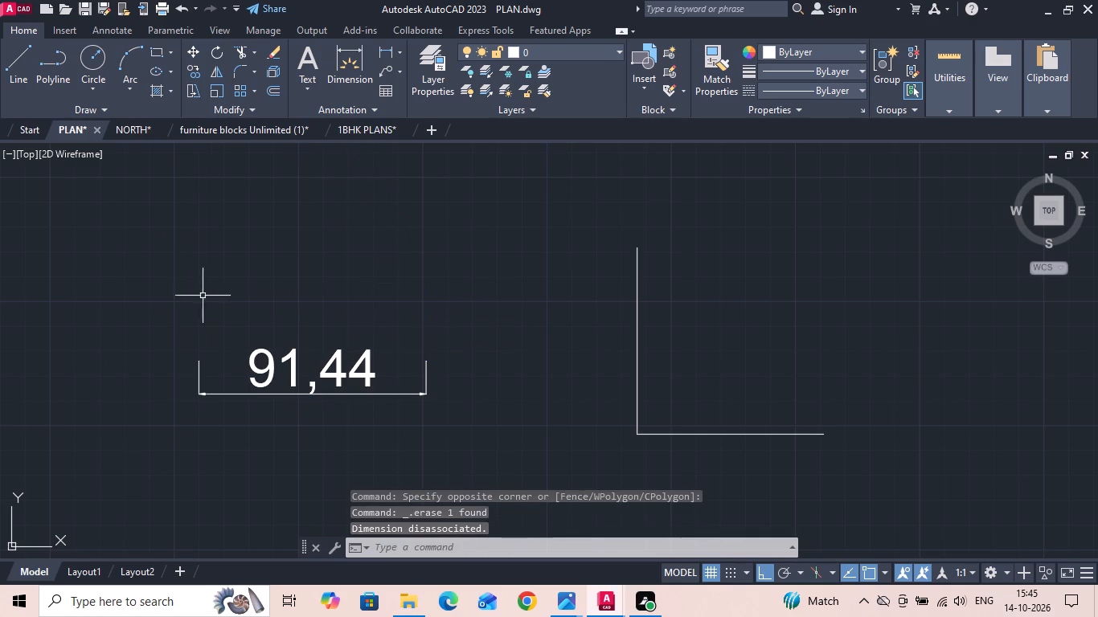
Draw a Start, Center, End arc from the horizontal 75-unit line's free end to the vertical line's top, centred on their corner.
click(135, 96)
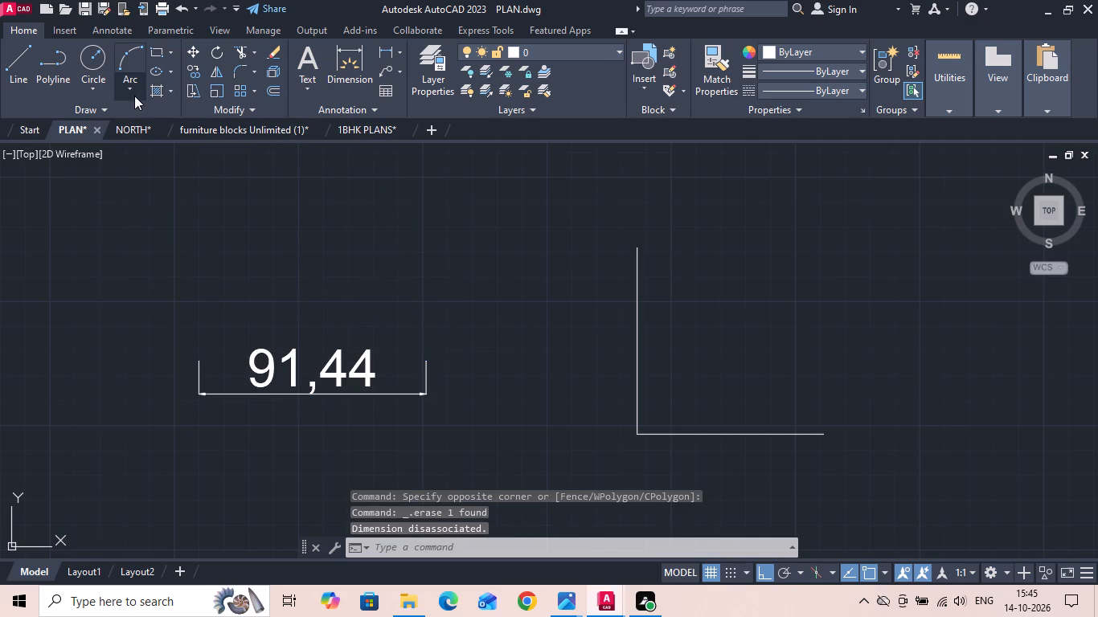
click(142, 160)
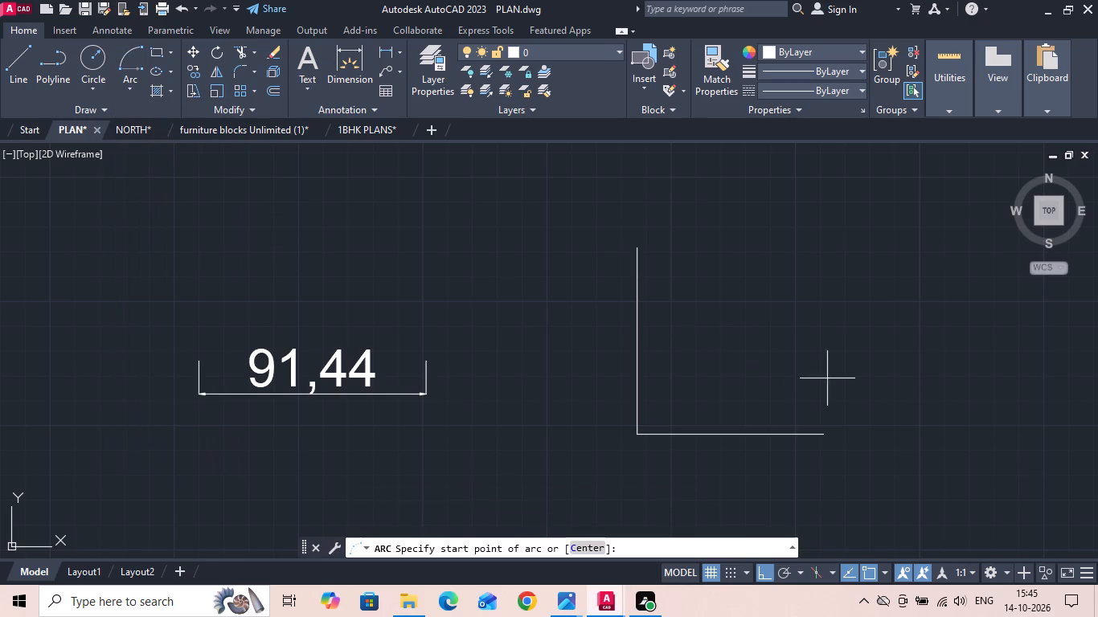
click(824, 431)
click(635, 438)
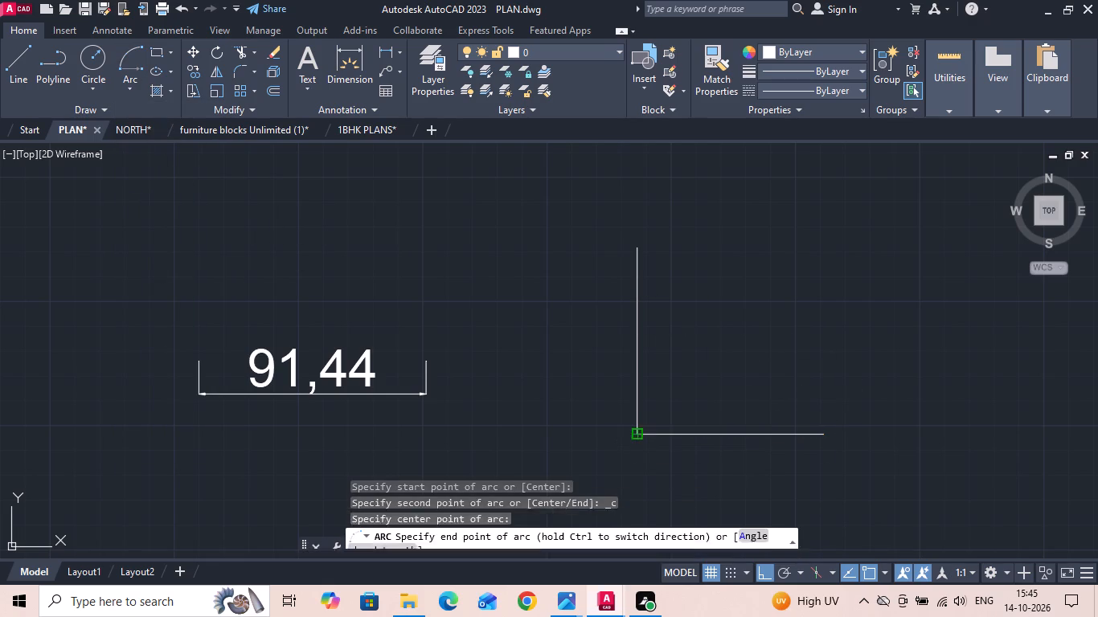
click(617, 278)
Trim away the horizontal 75-unit line beneath the arc, leaving only the door leaf and swing.
text(TR)
key(space)
drag(725, 385, 727, 388)
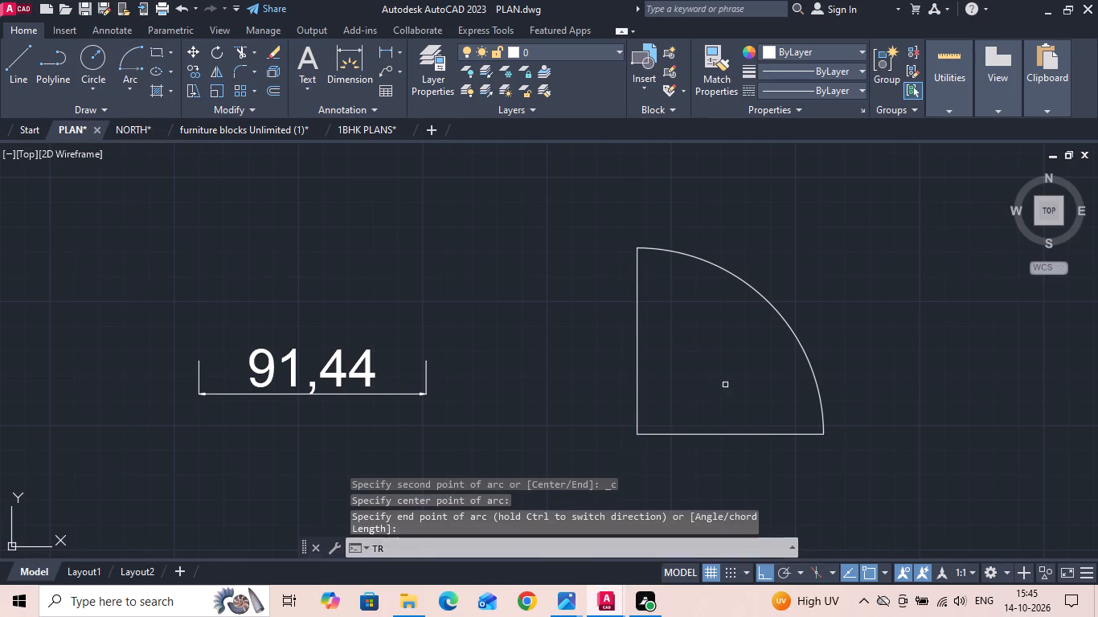
drag(727, 388, 731, 460)
scroll(662, 264, down, 1)
key(Escape)
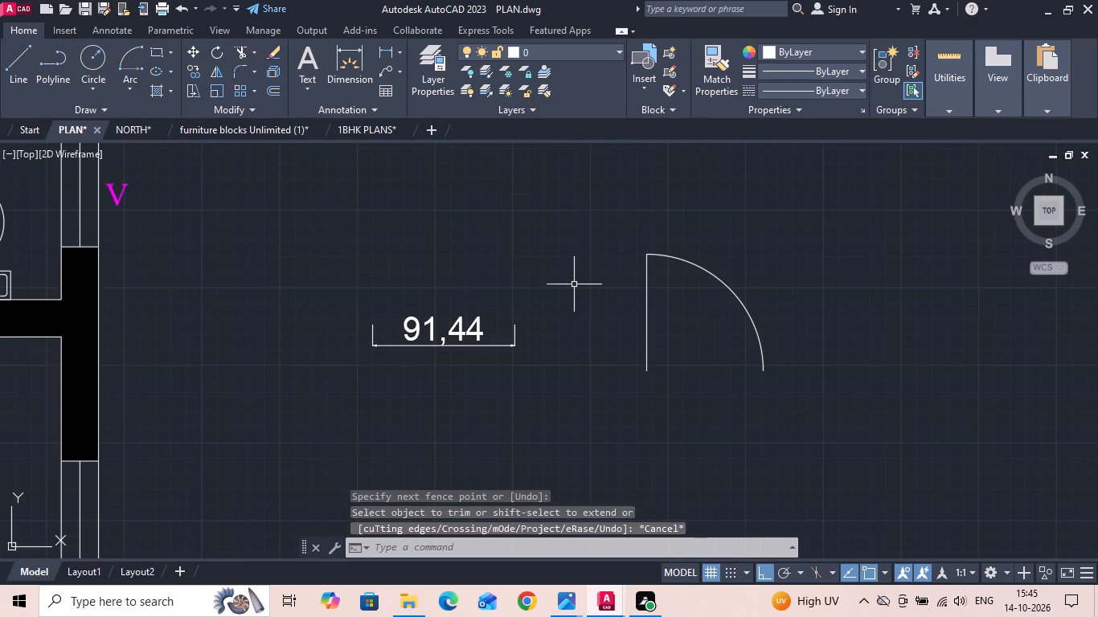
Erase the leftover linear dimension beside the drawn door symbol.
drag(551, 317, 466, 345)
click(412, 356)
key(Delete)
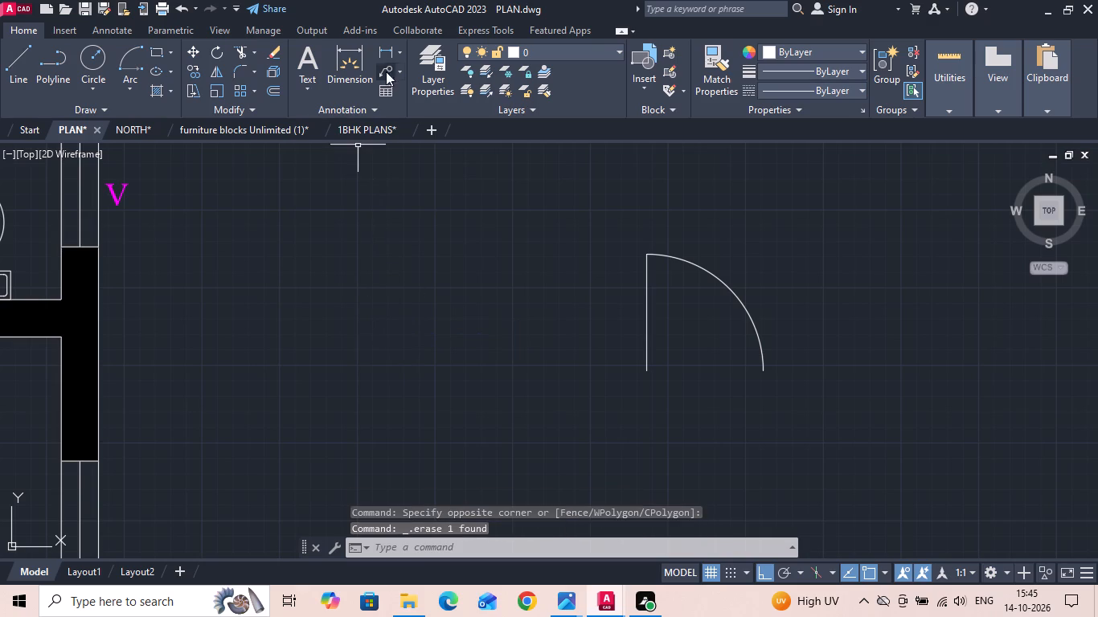
Check the drawn door symbol's width with a linear dimension, without placing it.
click(389, 55)
click(645, 371)
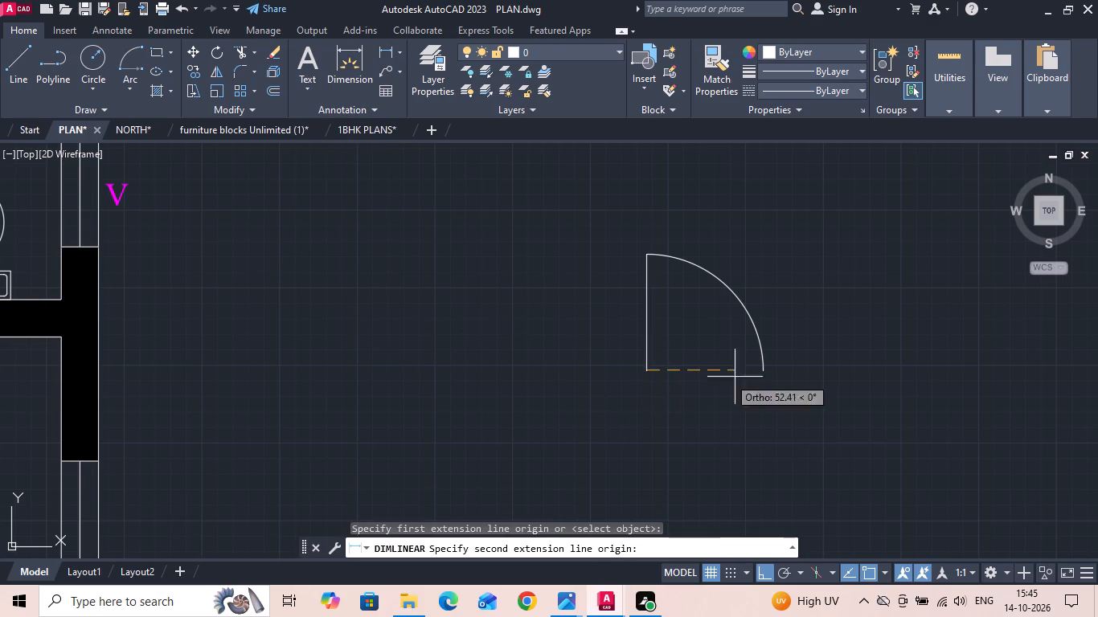
click(767, 374)
key(Escape)
scroll(698, 361, down, 2)
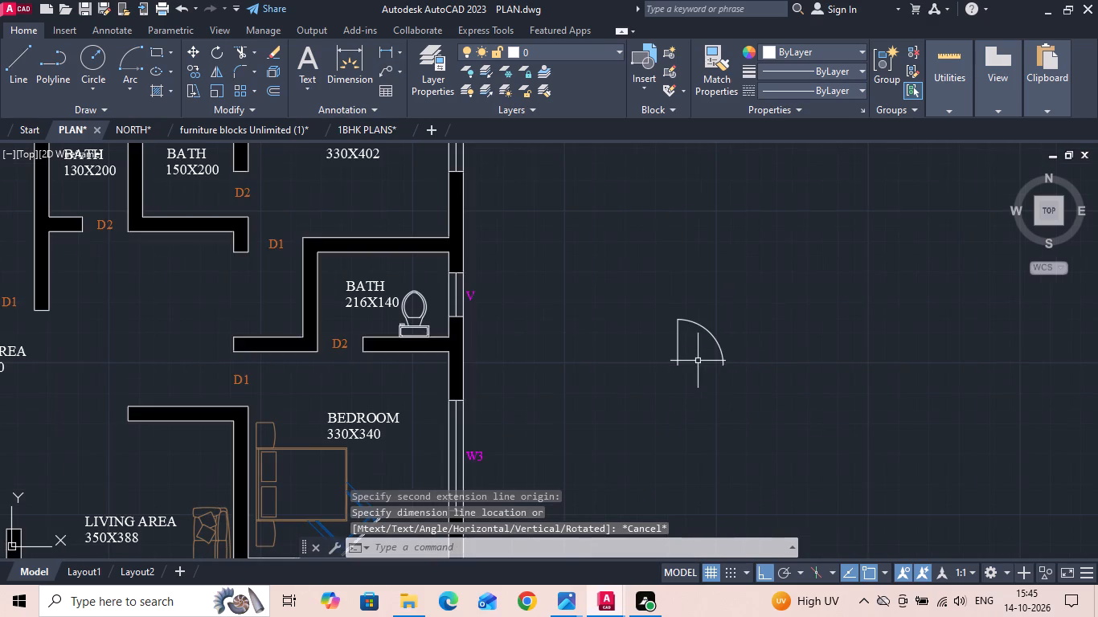
Check the width of the D1 opening at the 330X340 bedroom with a linear dimension, without placing it.
click(390, 55)
scroll(228, 388, up, 2)
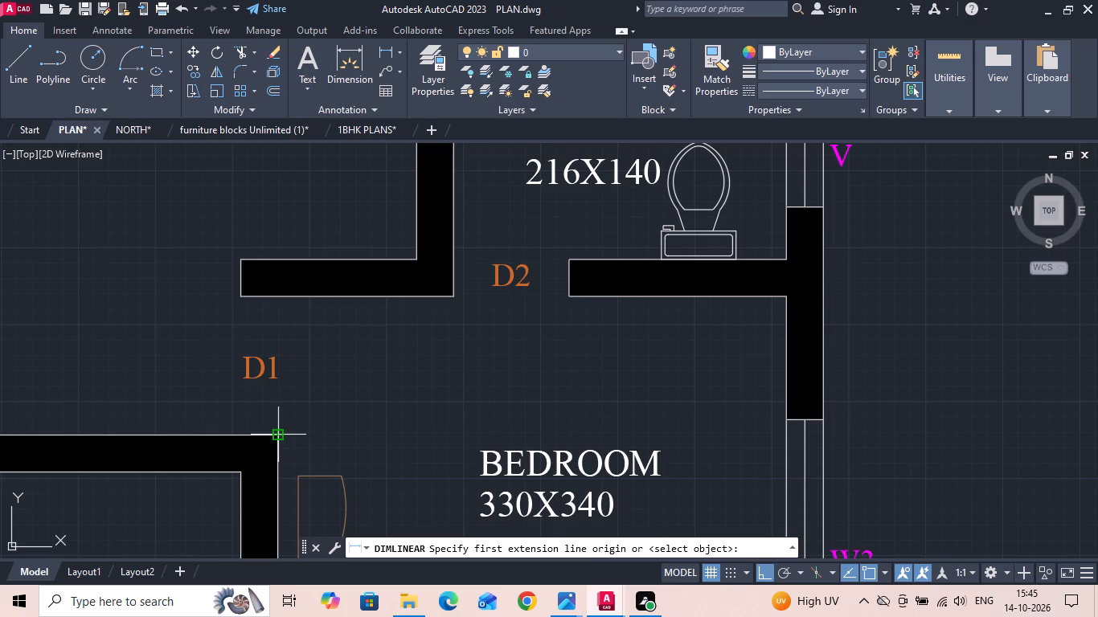
click(274, 433)
click(281, 300)
key(Escape)
scroll(231, 312, down, 2)
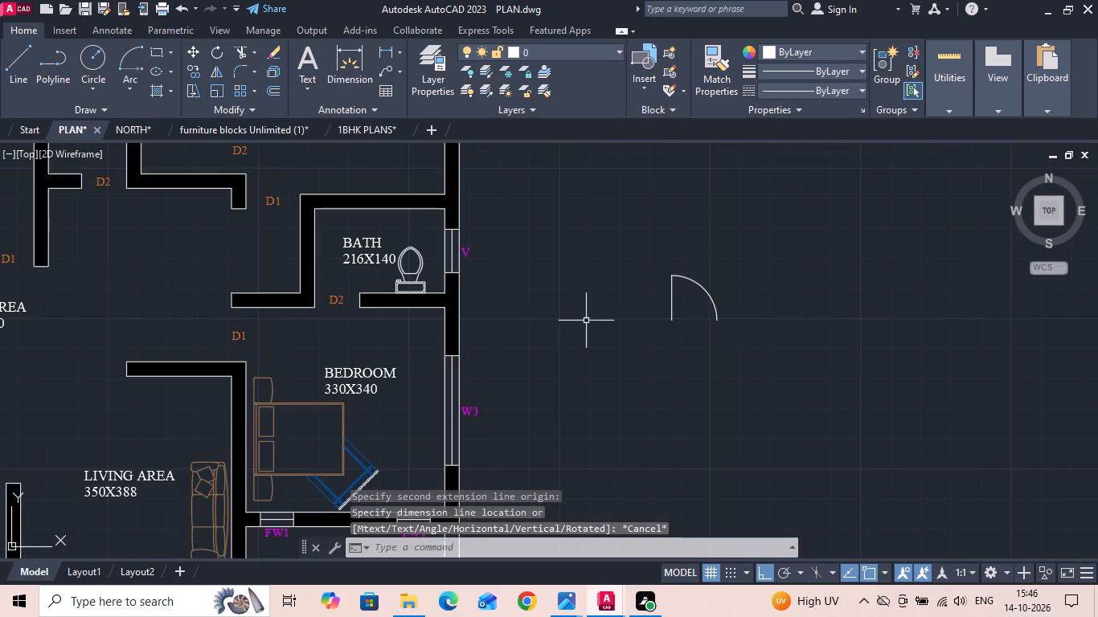
Draw an L of two connected 90-unit lines, one vertical and one horizontal, between the plan and the 75-unit door symbol.
scroll(641, 320, up, 1)
key(l)
key(space)
scroll(559, 300, up, 1)
drag(430, 231, 430, 276)
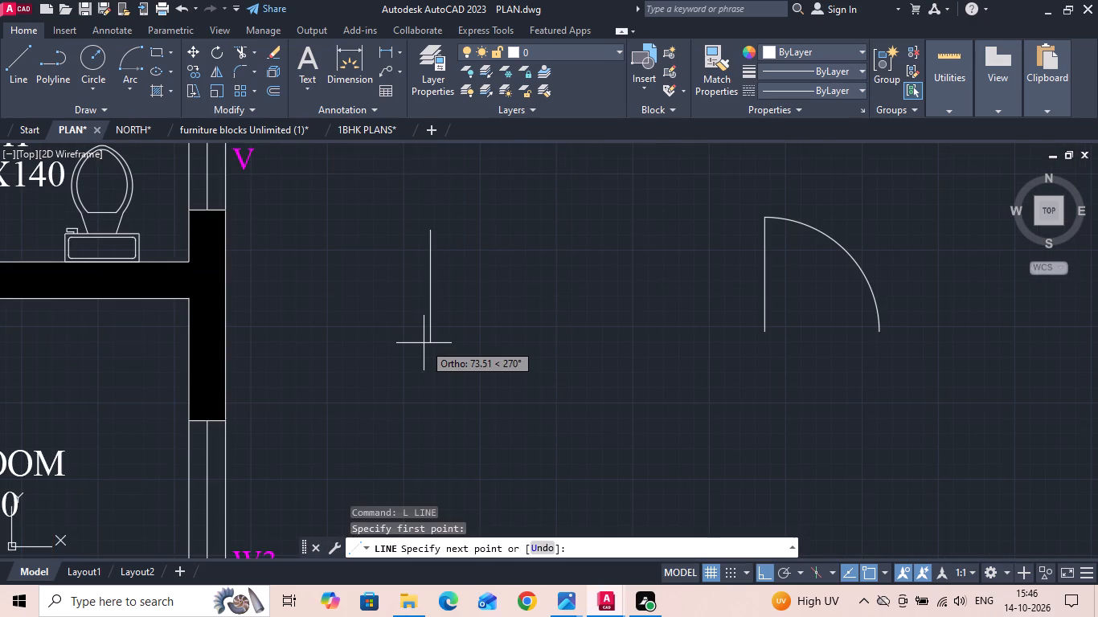
text(90)
key(Return)
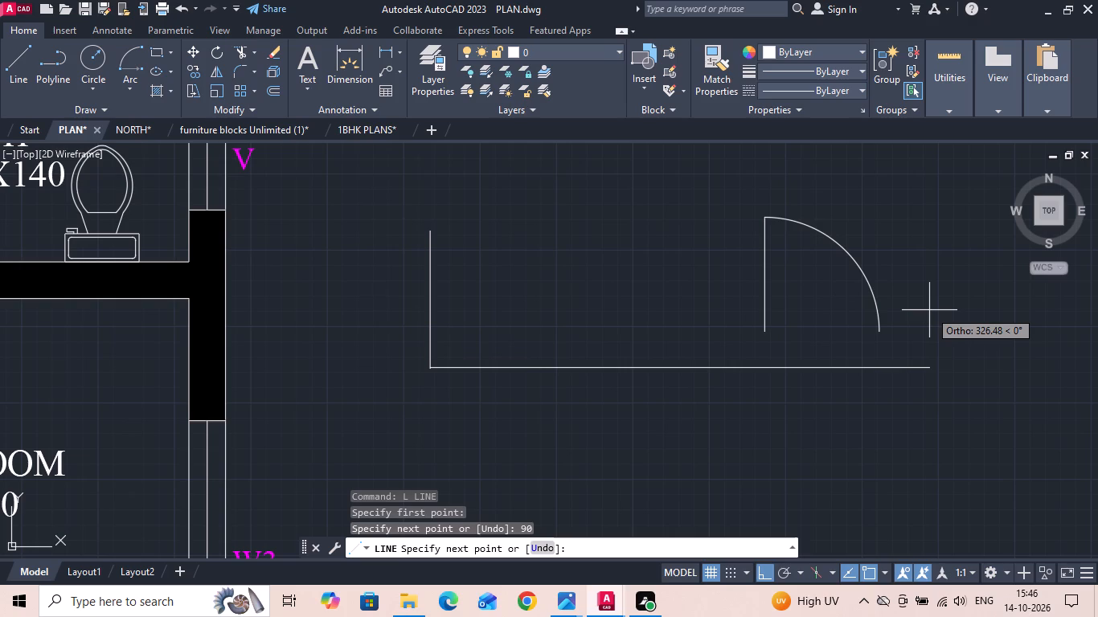
text(90)
key(Return)
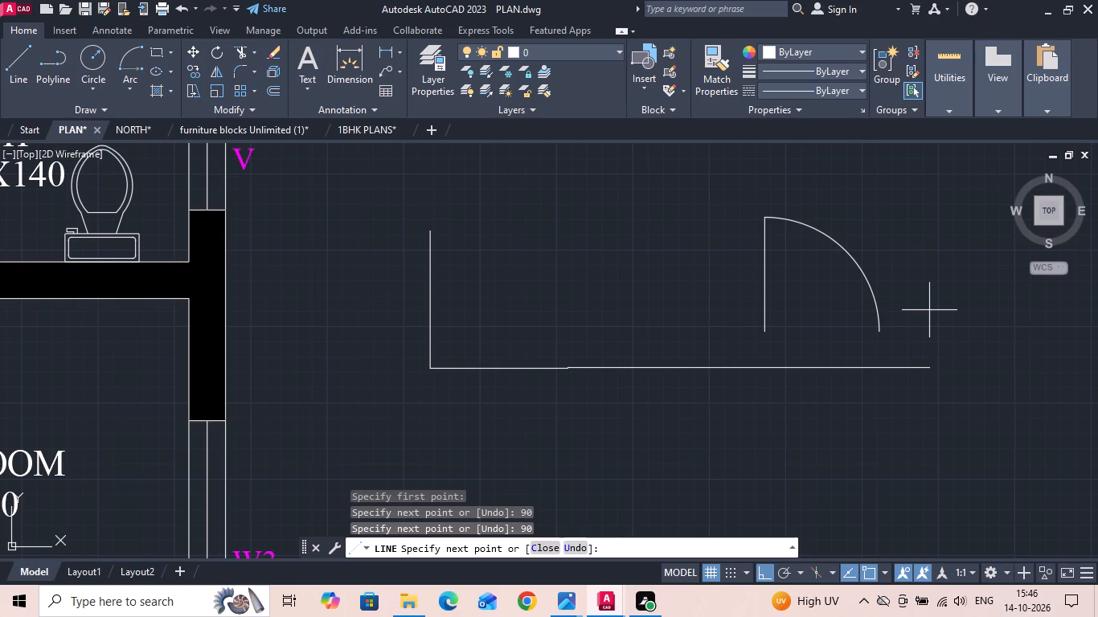
key(Escape)
Draw a start-center-end quarter arc joining the free ends of the two 90-unit lines, centred on their corner.
click(128, 80)
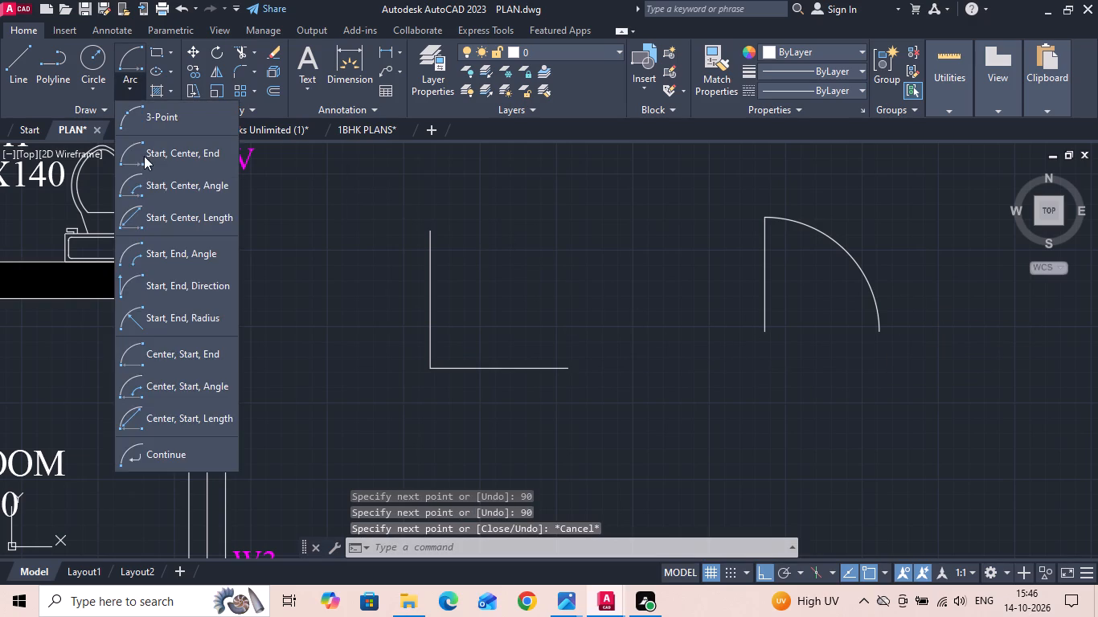
click(144, 157)
click(565, 367)
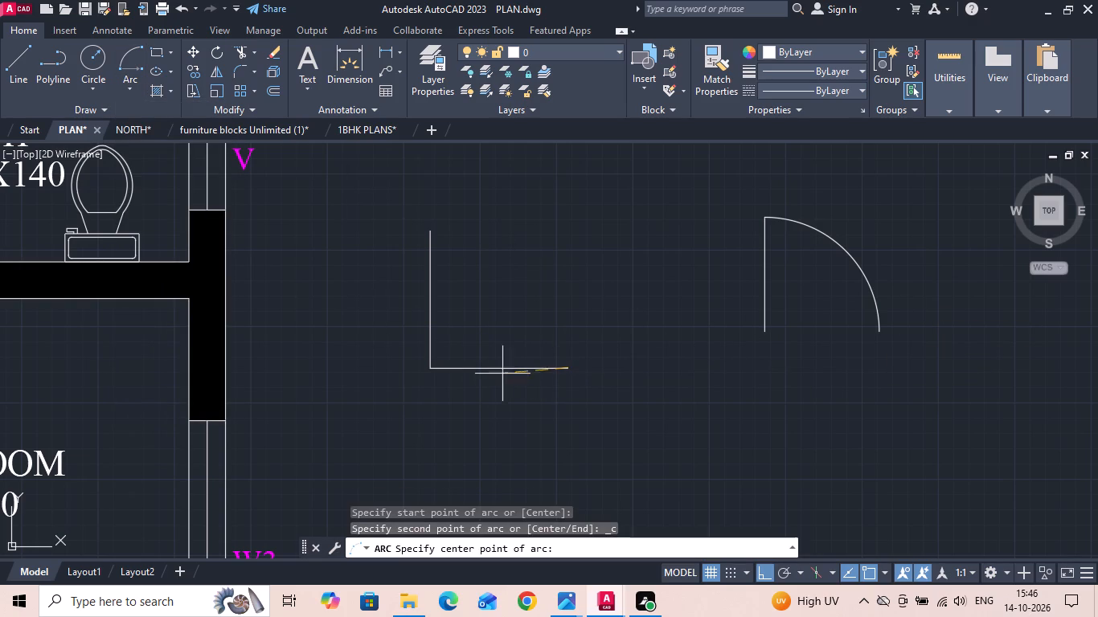
click(428, 370)
click(420, 256)
key(Escape)
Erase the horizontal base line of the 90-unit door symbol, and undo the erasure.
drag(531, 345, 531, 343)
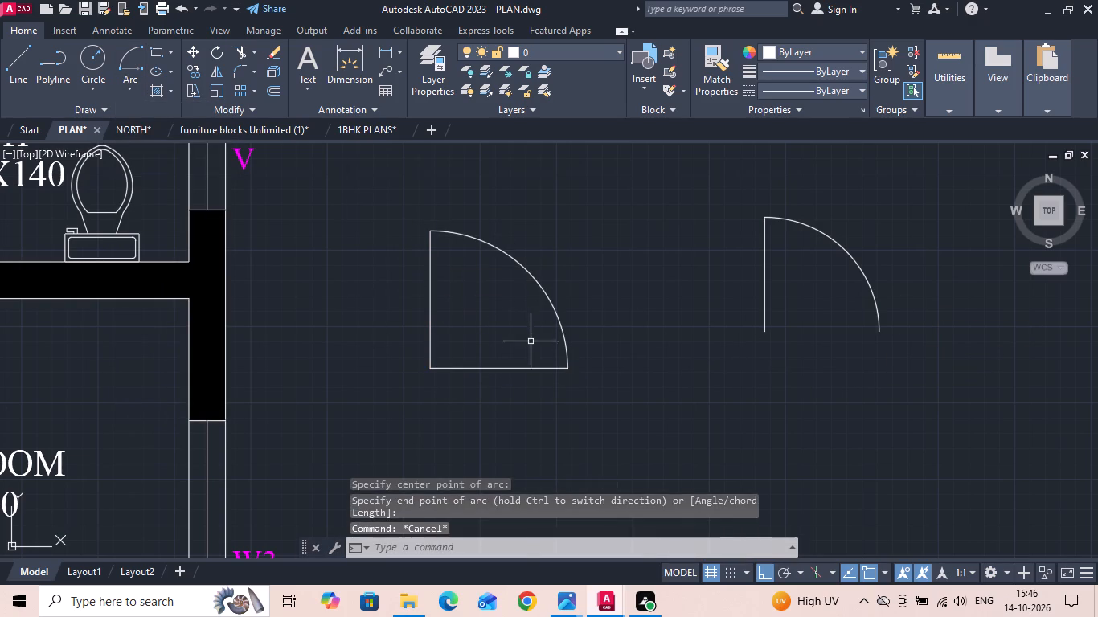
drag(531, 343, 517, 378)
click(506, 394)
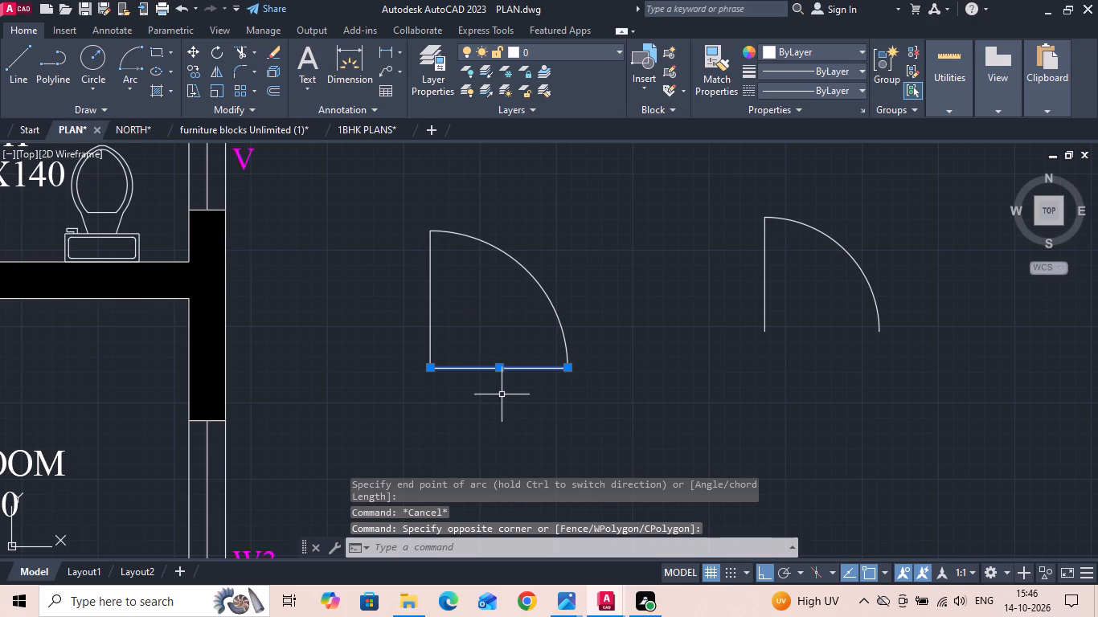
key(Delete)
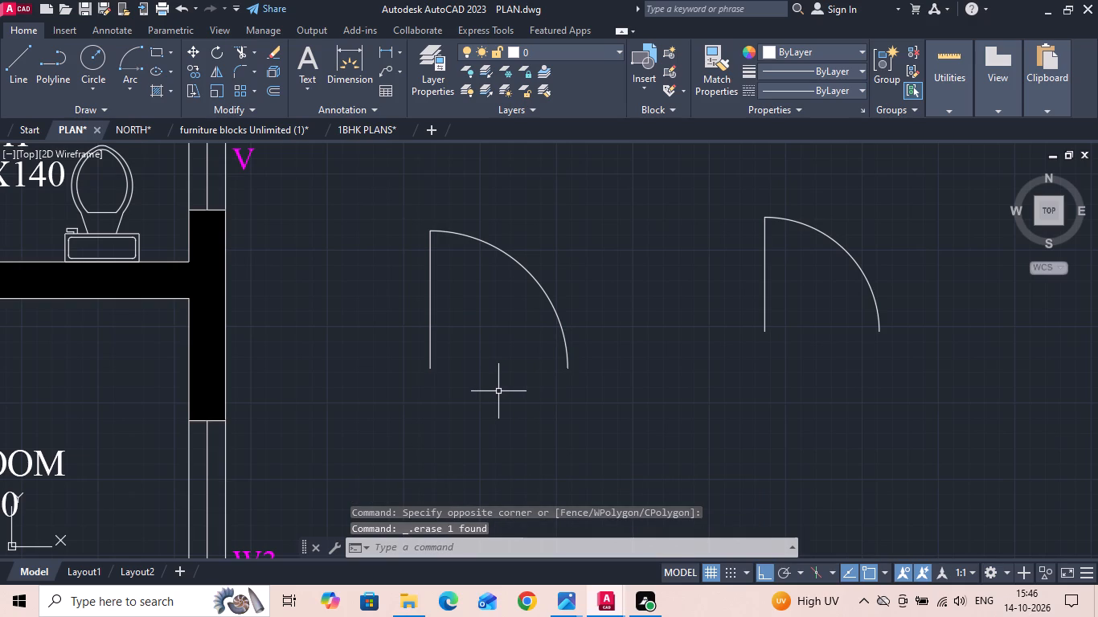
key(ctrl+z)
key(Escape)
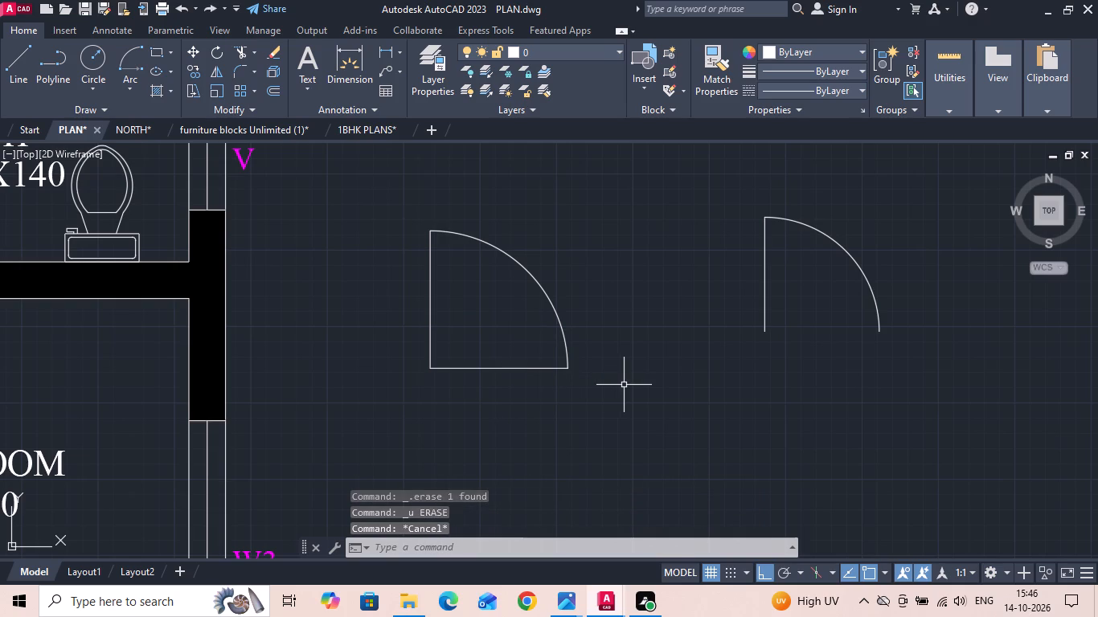
Close the base of the 75-unit door symbol with a line from its corner to the arc's end.
text(L)
key(space)
click(765, 337)
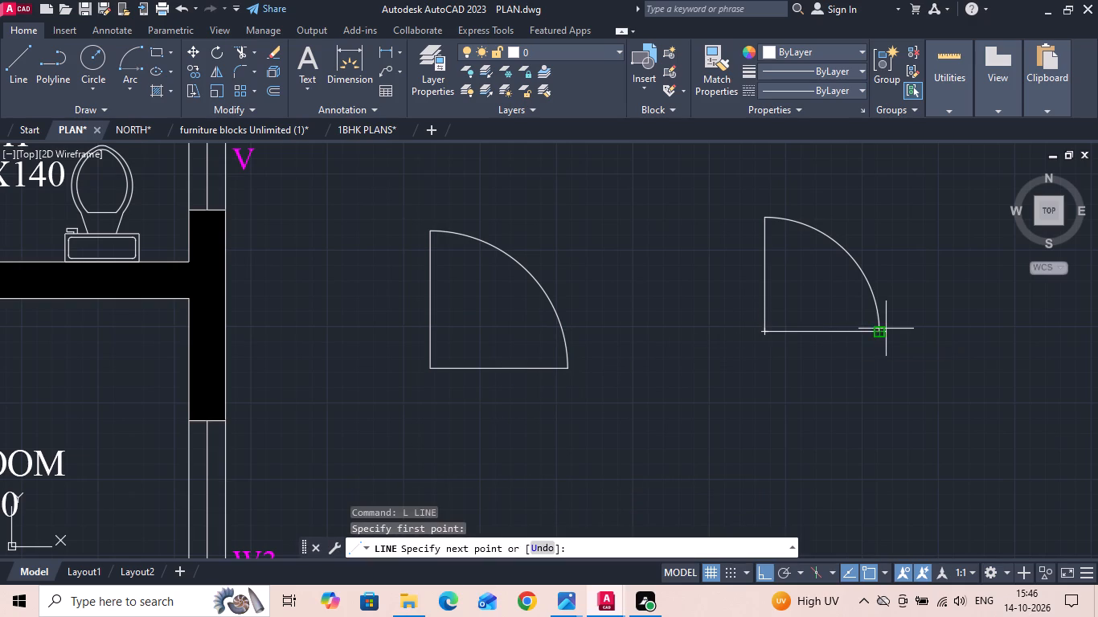
click(880, 328)
key(Escape)
Check the width of the MD opening at the sitout with a linear dimension, without placing it.
scroll(468, 359, down, 3)
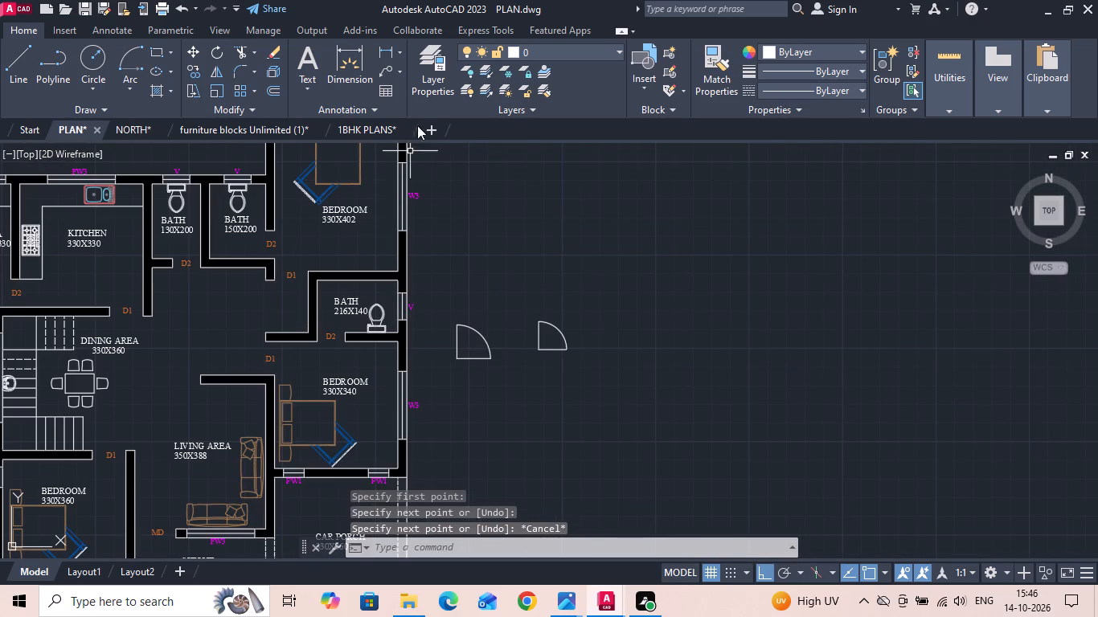
click(384, 55)
middle_drag(198, 525, 307, 345)
scroll(274, 370, up, 2)
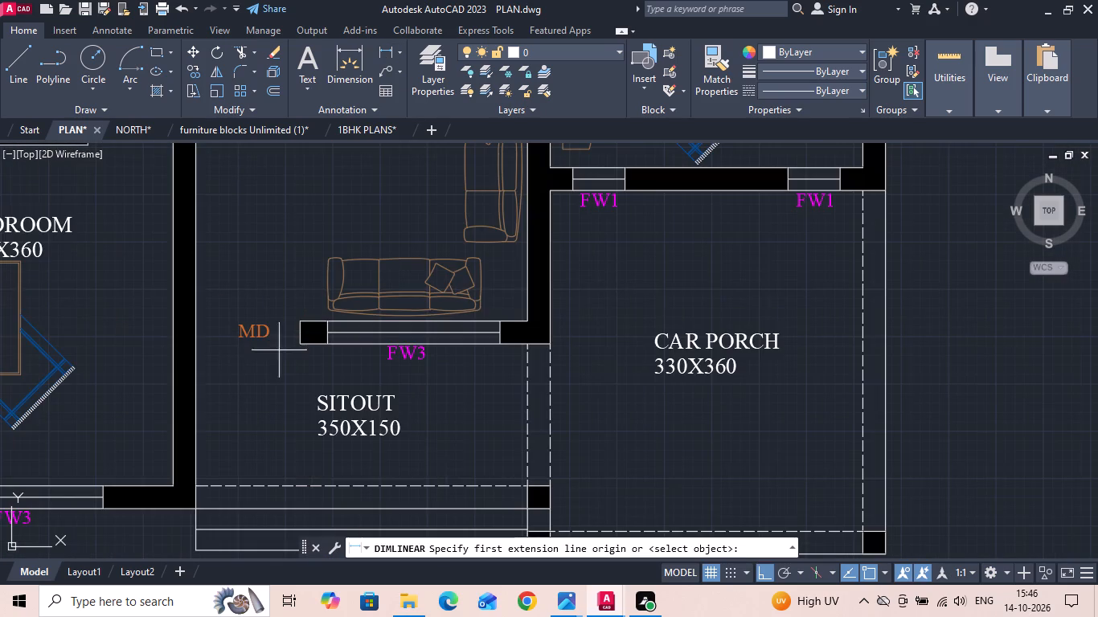
click(294, 345)
click(198, 342)
key(Escape)
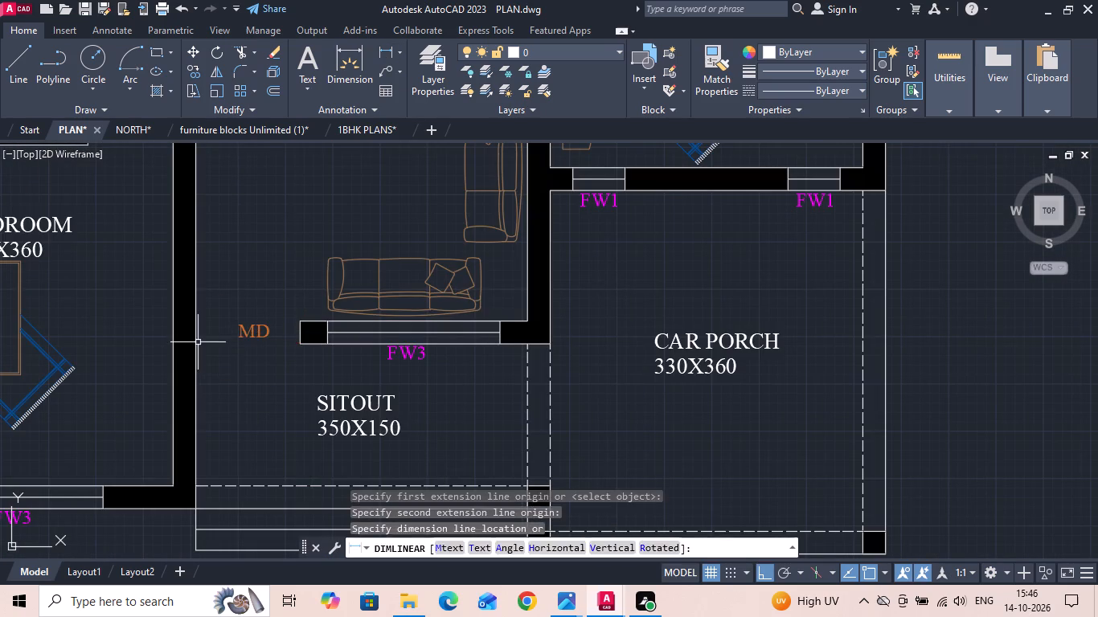
Draw an L of two connected 110-unit lines, one vertical and one horizontal, below and between the two door symbols.
scroll(195, 350, down, 2)
middle_drag(581, 238, 577, 324)
scroll(579, 229, up, 2)
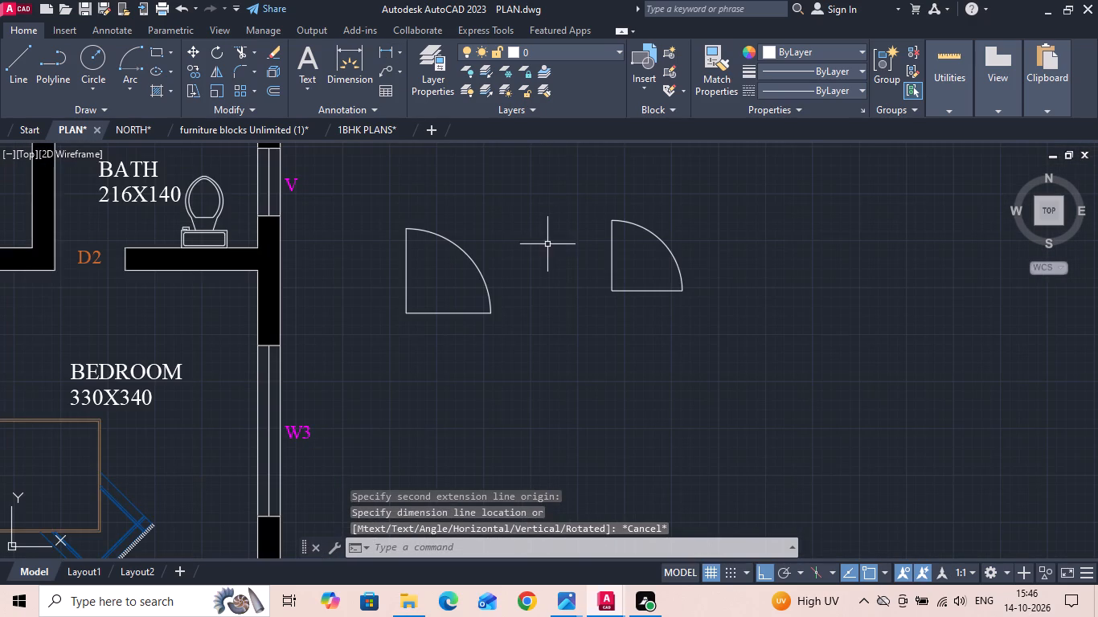
key(l)
key(space)
drag(535, 331, 534, 364)
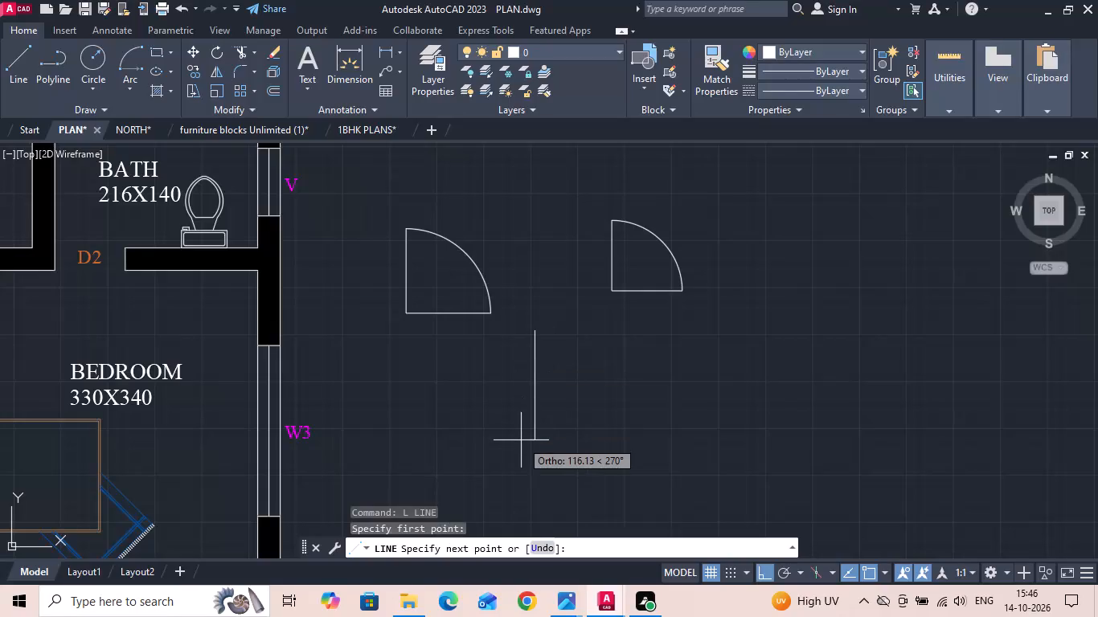
text(110)
key(Return)
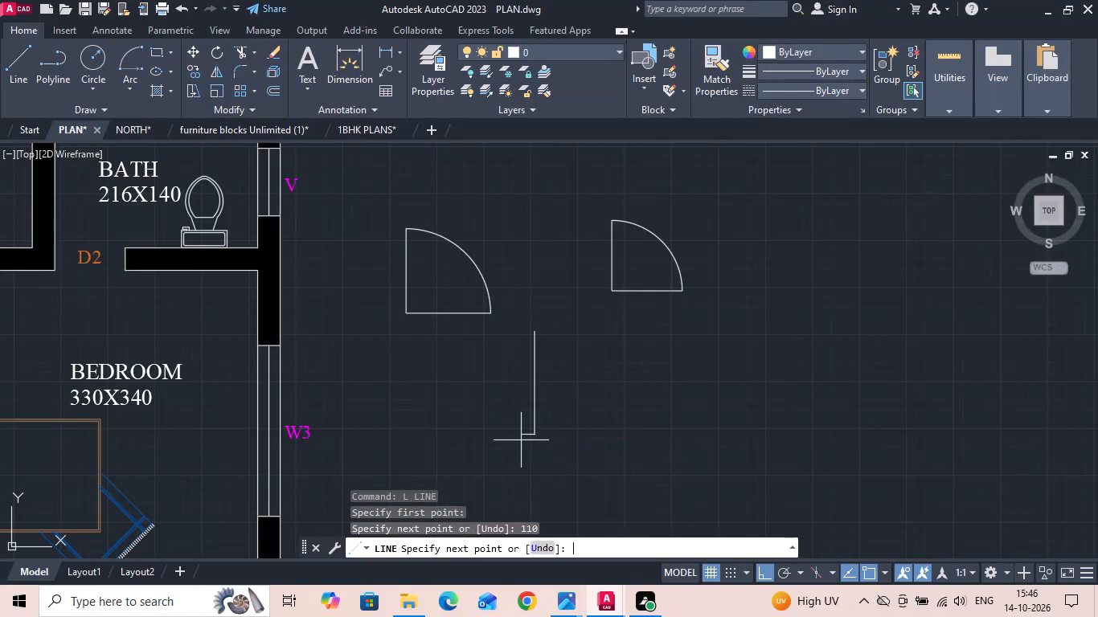
text(11)
key(Return)
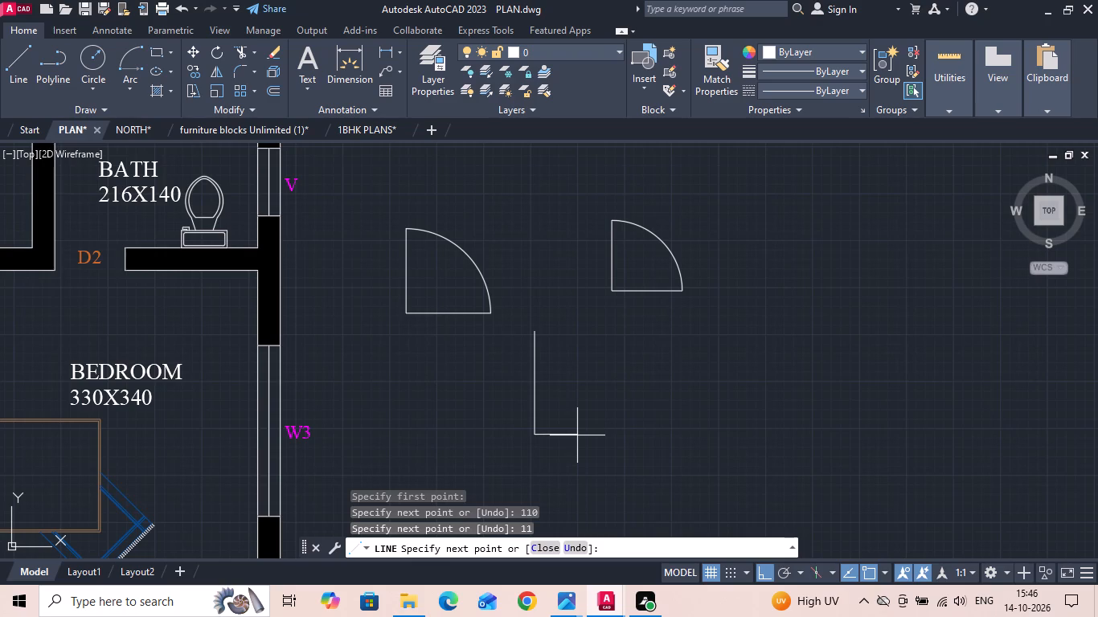
key(ctrl+z)
text(110)
key(Return)
key(Escape)
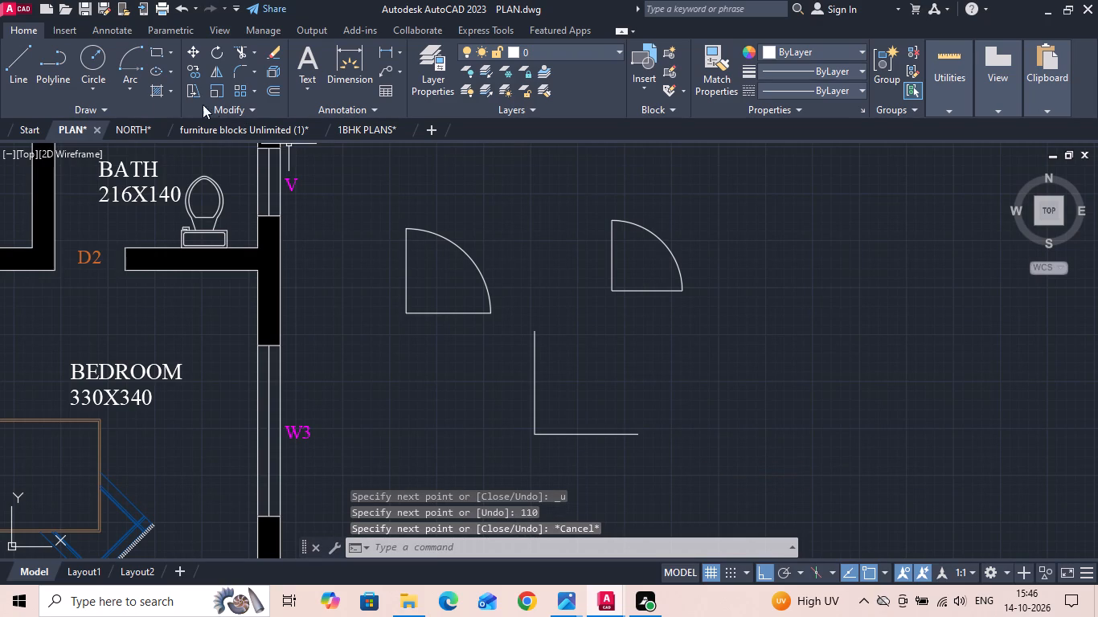
Draw a start-center-end quarter arc joining the free ends of the two 110-unit lines, centred on their corner.
click(143, 96)
click(141, 151)
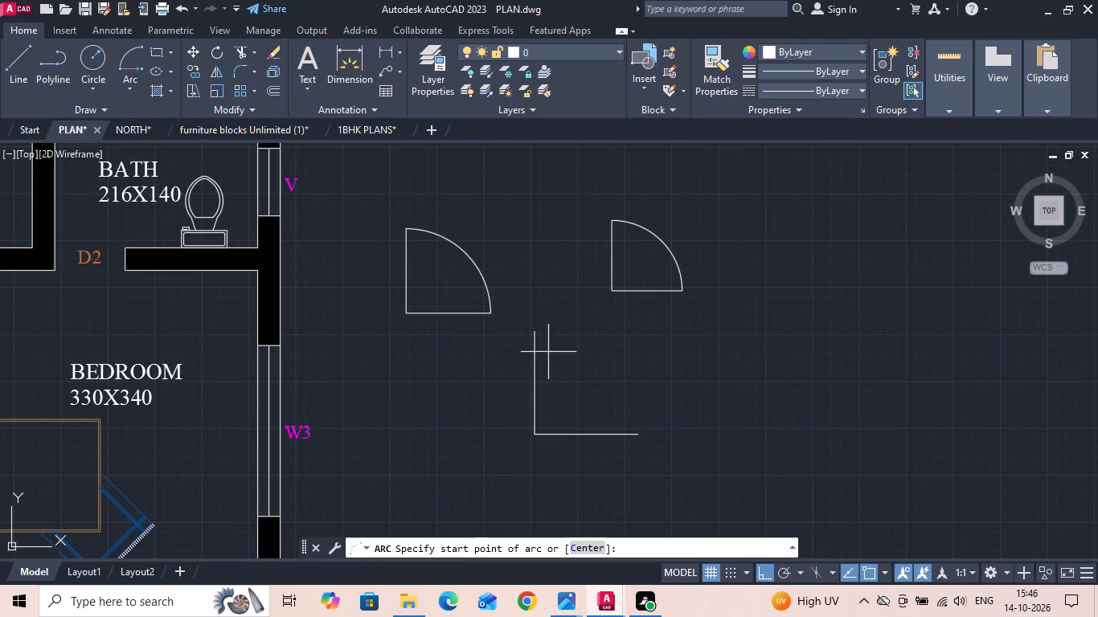
click(633, 432)
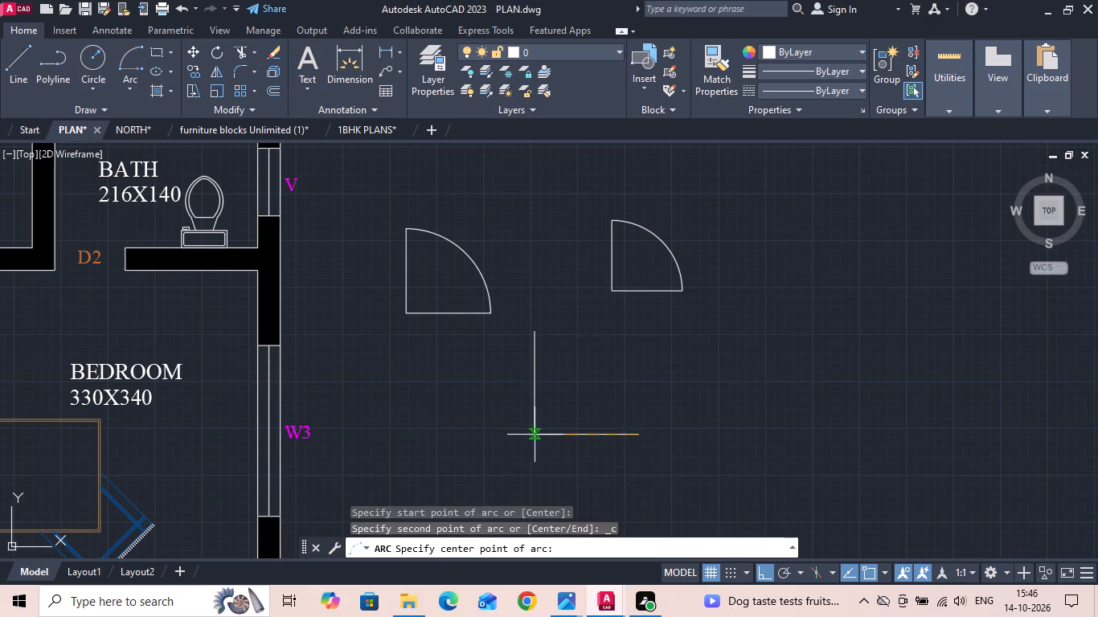
click(531, 434)
click(540, 347)
key(Escape)
Examine the door openings in the reference image PLAN.jpg, and return to the AutoCAD drawing.
scroll(655, 335, down, 2)
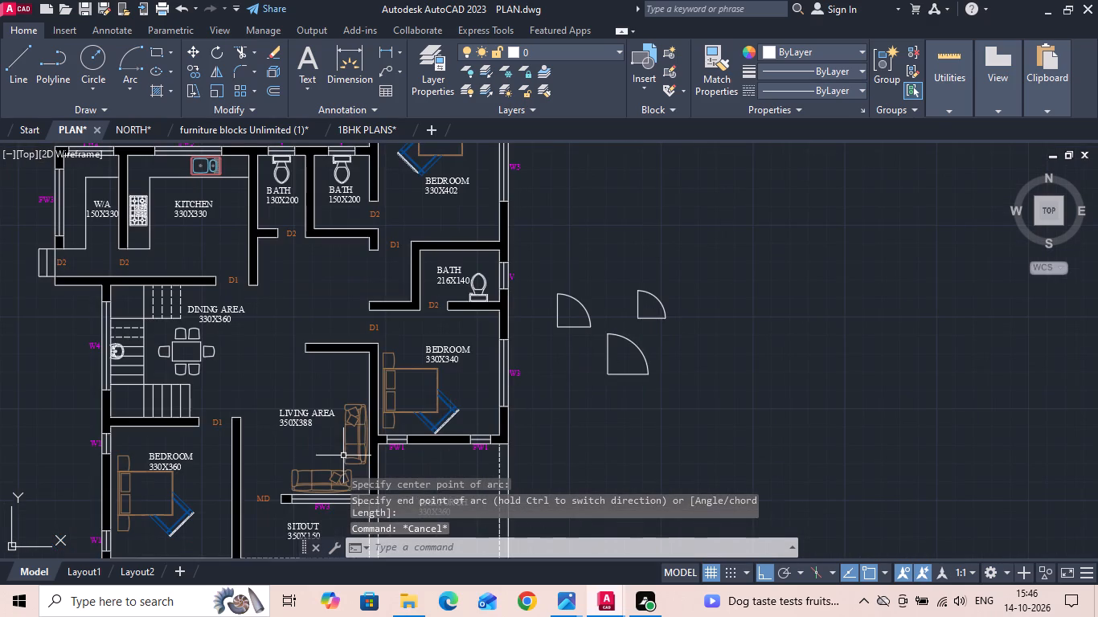
middle_drag(309, 461, 354, 347)
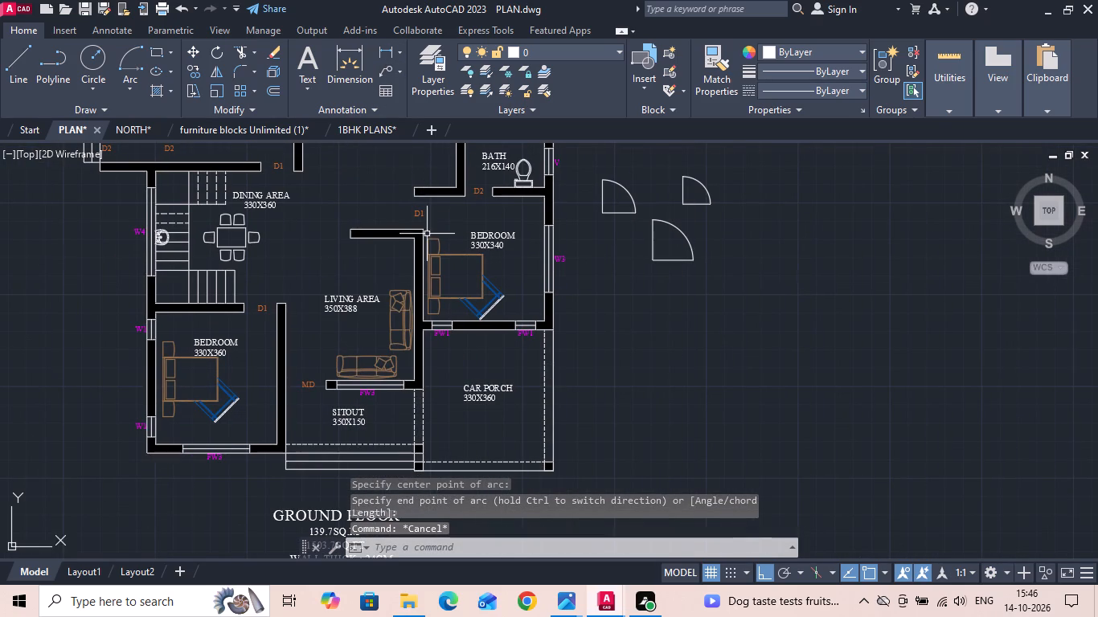
click(395, 611)
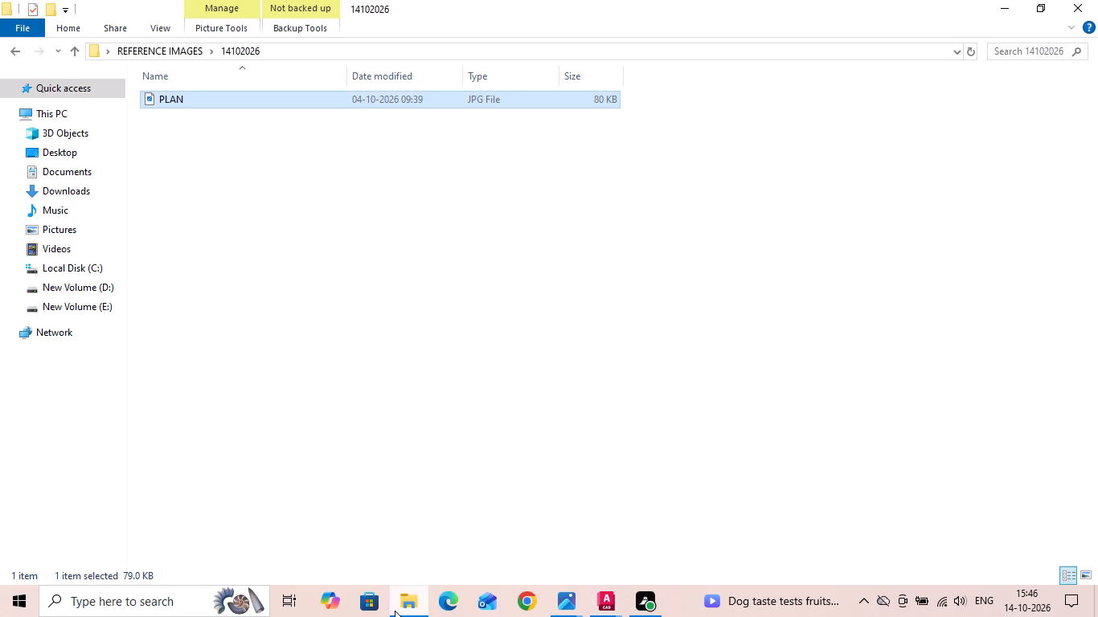
double_click(247, 104)
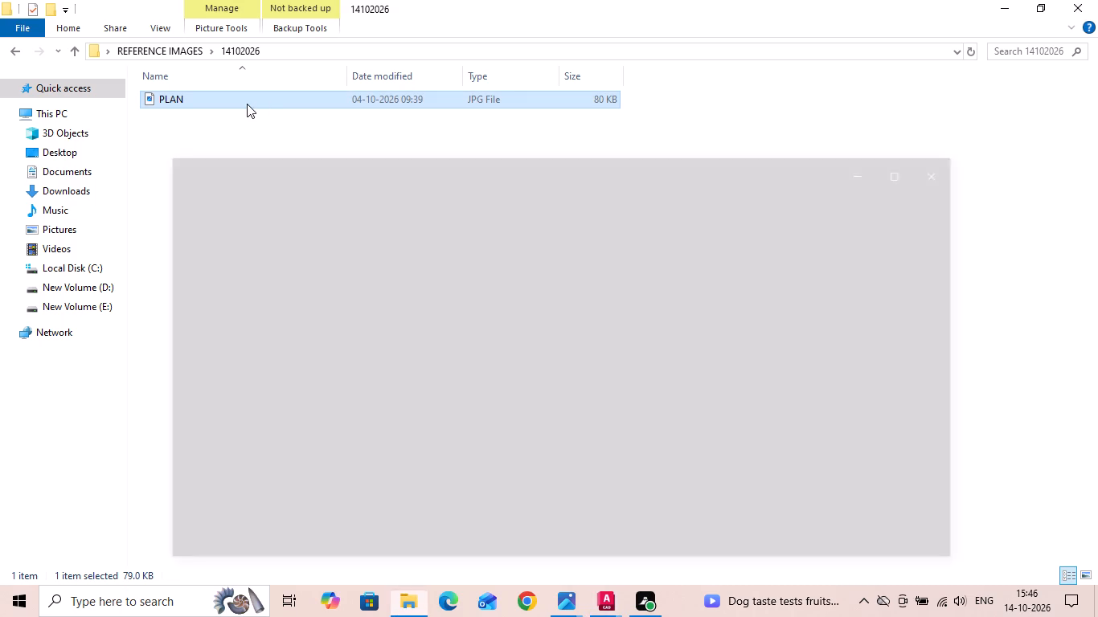
scroll(467, 317, up, 3)
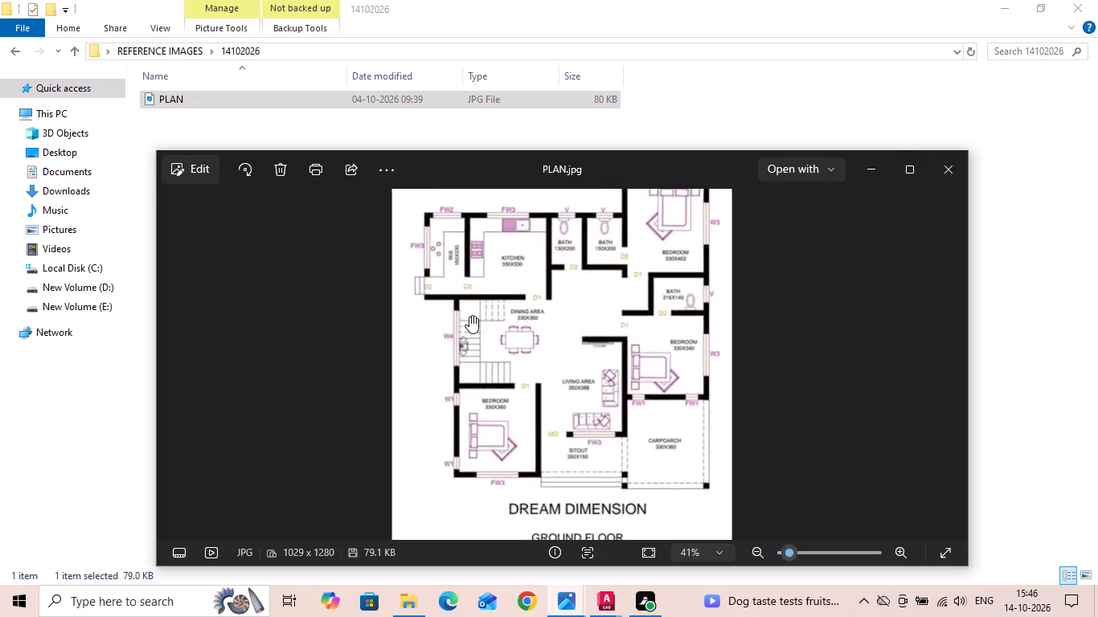
scroll(469, 316, up, 9)
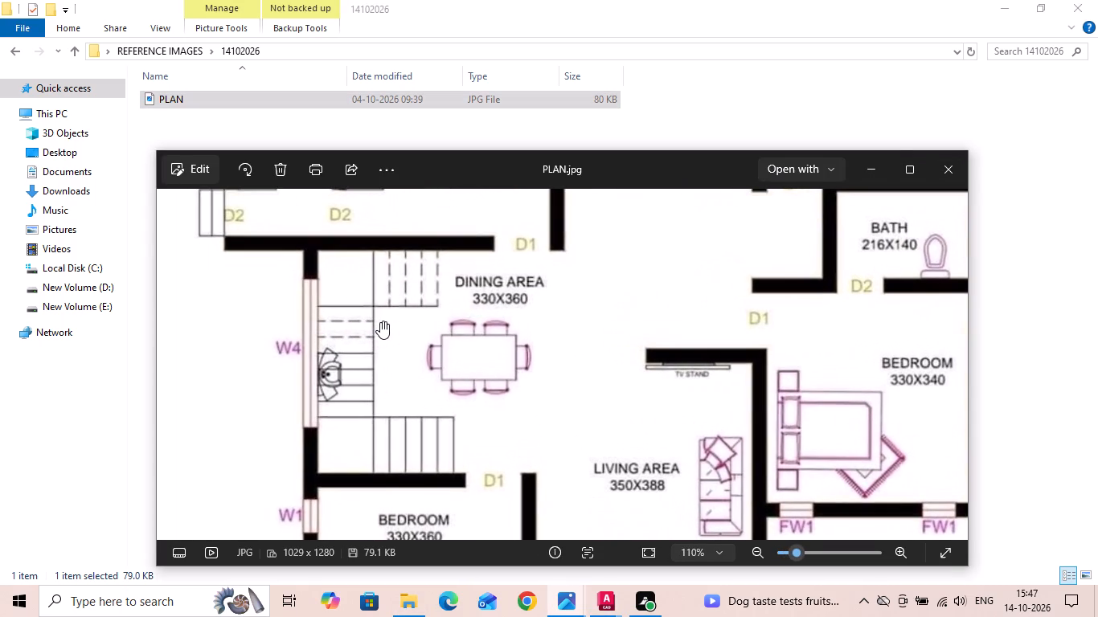
scroll(380, 321, down, 6)
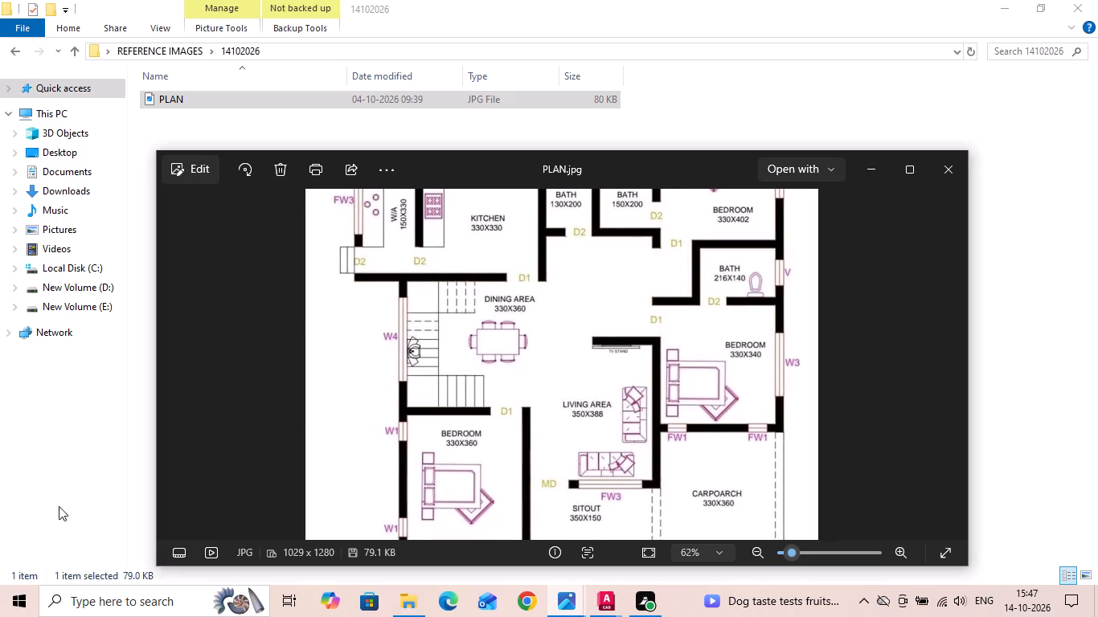
click(614, 606)
click(379, 537)
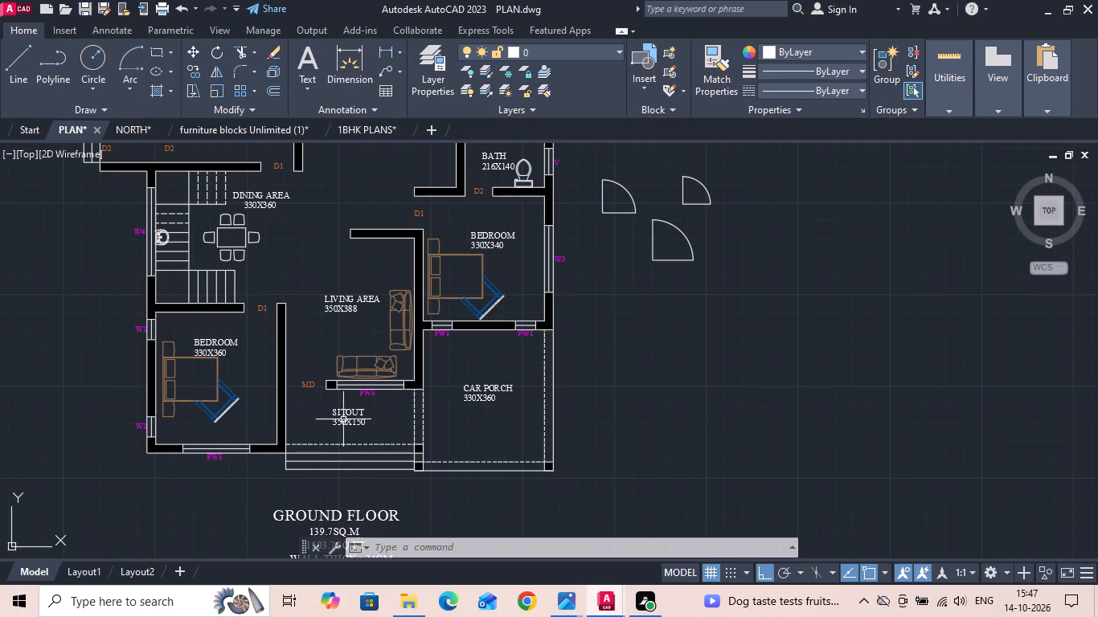
Change the colour of the 110-unit door symbol to red 237,31,36.
scroll(505, 215, up, 2)
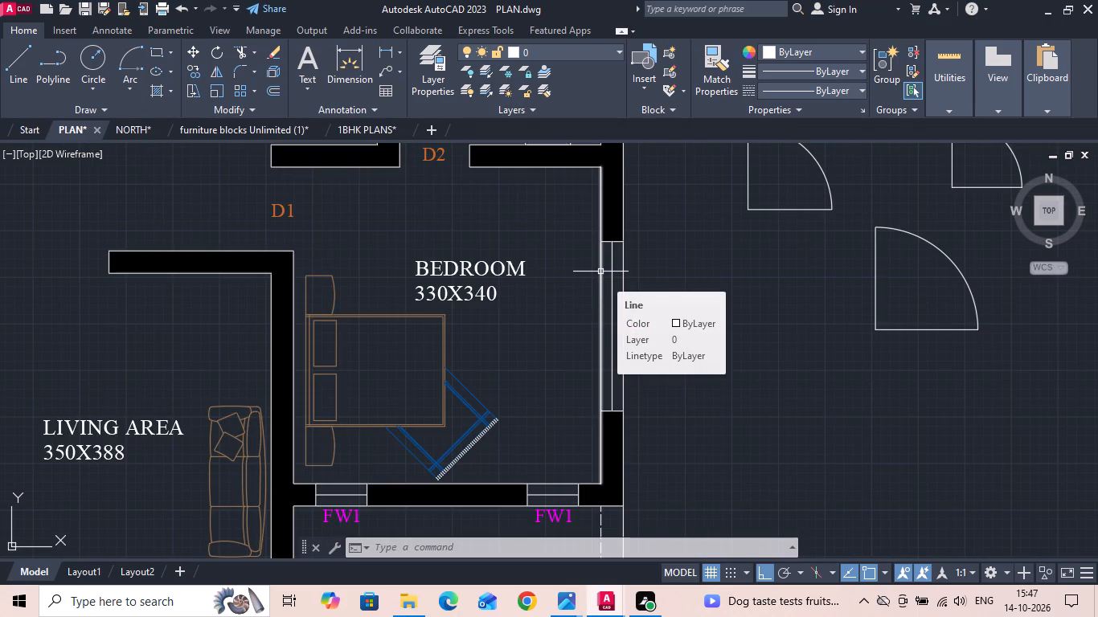
scroll(632, 349, down, 1)
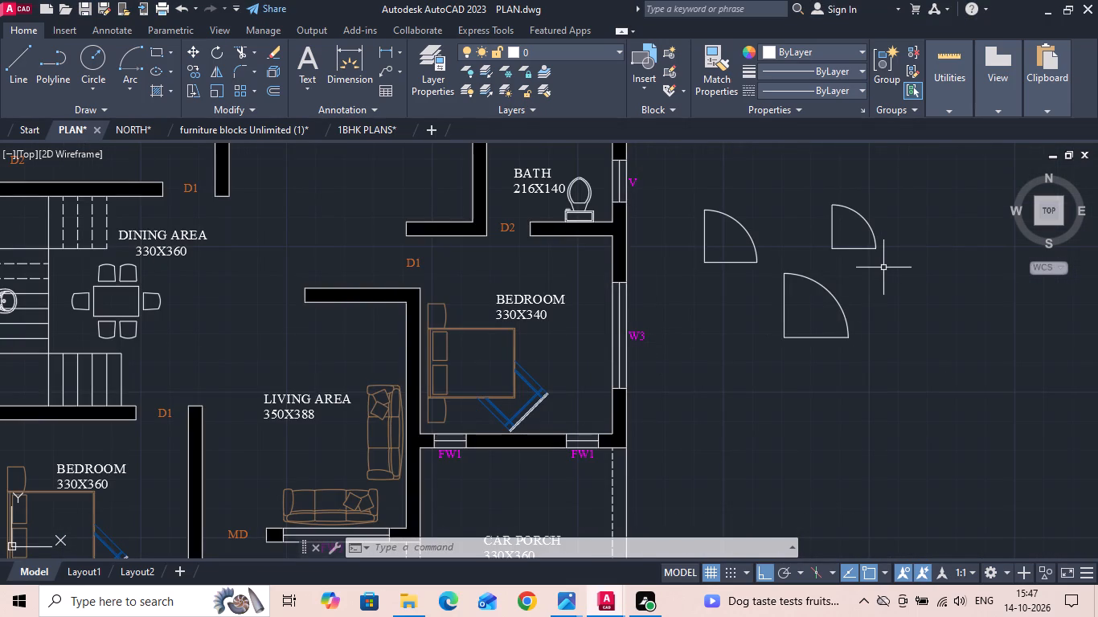
drag(882, 271, 878, 281)
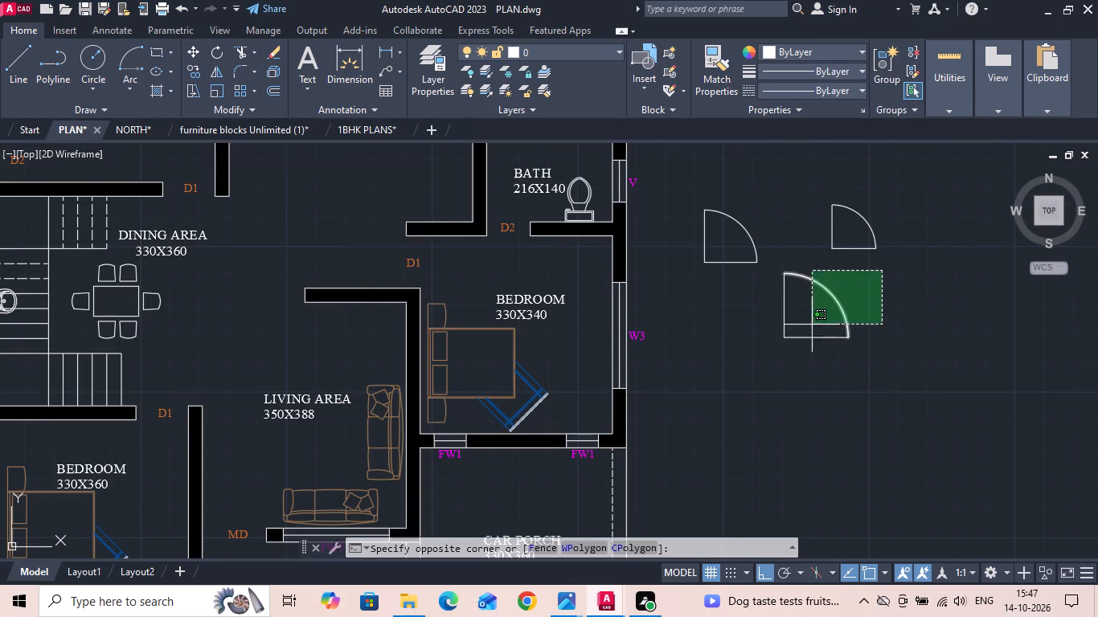
click(772, 368)
click(769, 51)
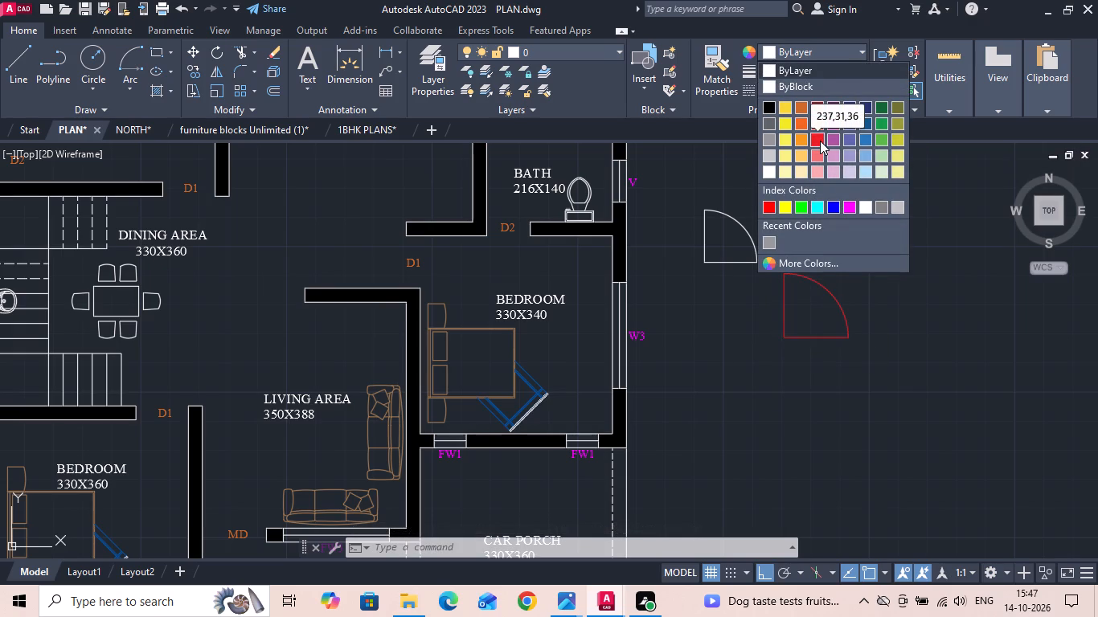
click(820, 141)
key(Escape)
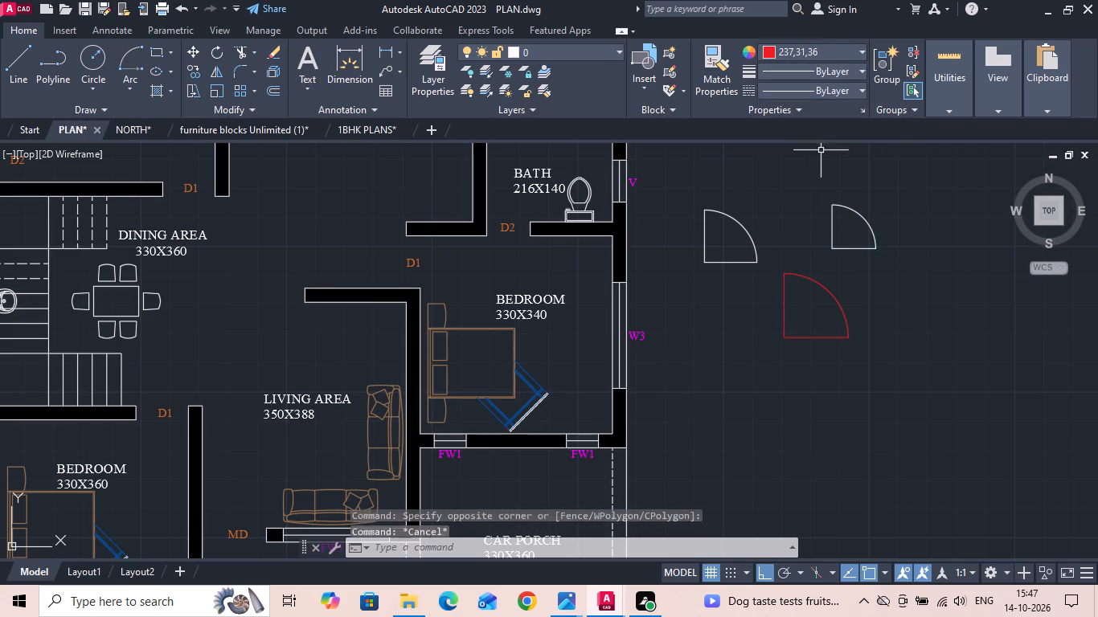
Match the properties of the red 110-unit door symbol onto the 75-unit and 90-unit door symbols.
click(727, 74)
click(836, 298)
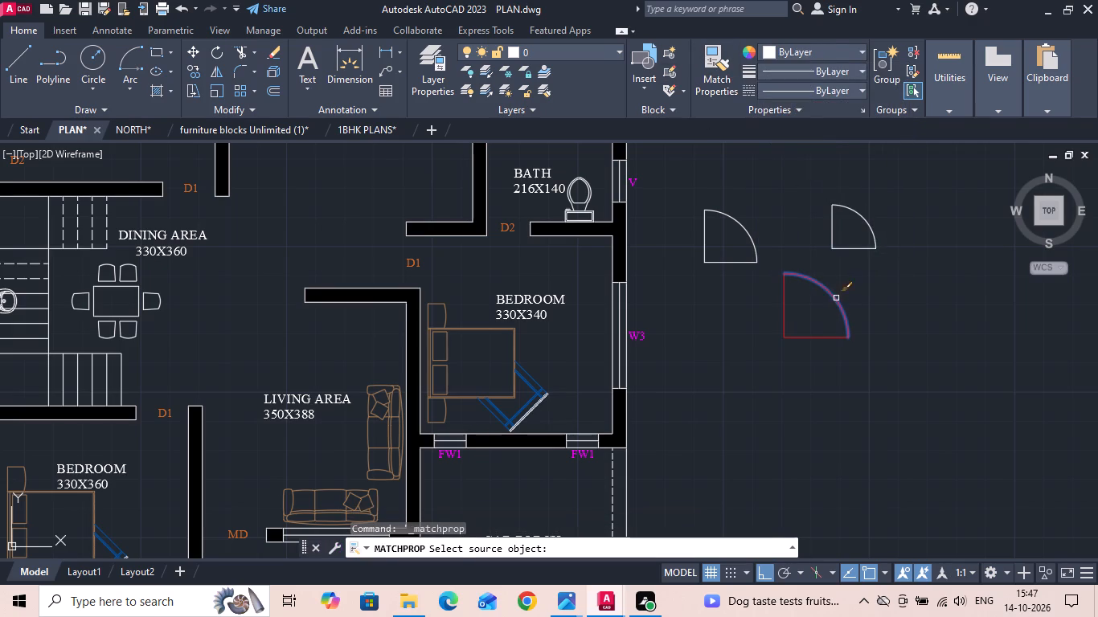
click(863, 290)
click(825, 173)
drag(747, 206, 696, 259)
click(689, 268)
key(Escape)
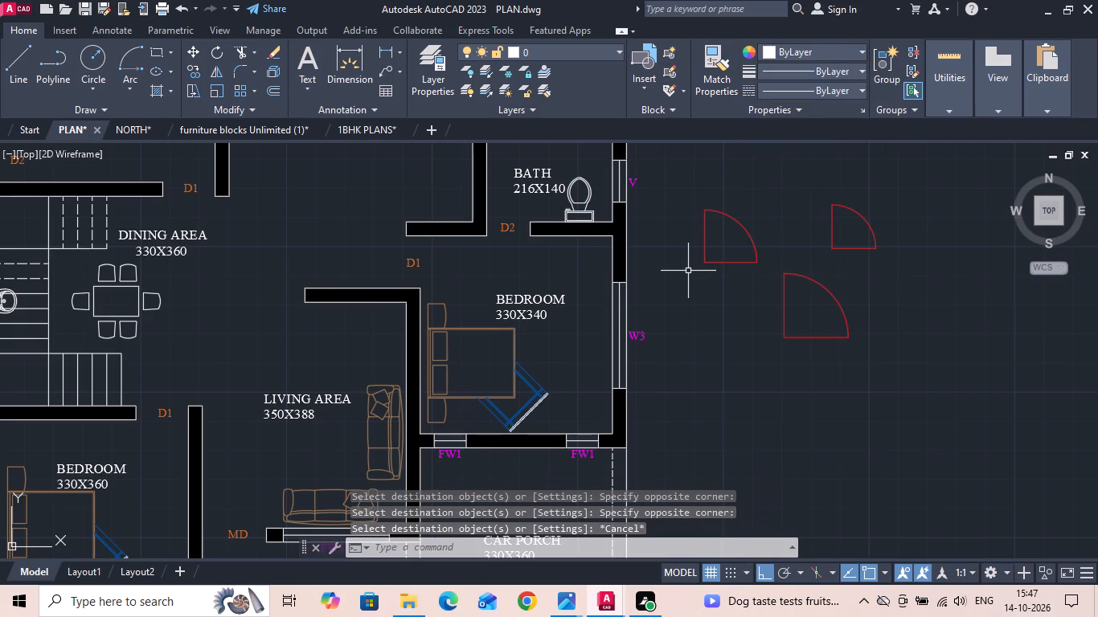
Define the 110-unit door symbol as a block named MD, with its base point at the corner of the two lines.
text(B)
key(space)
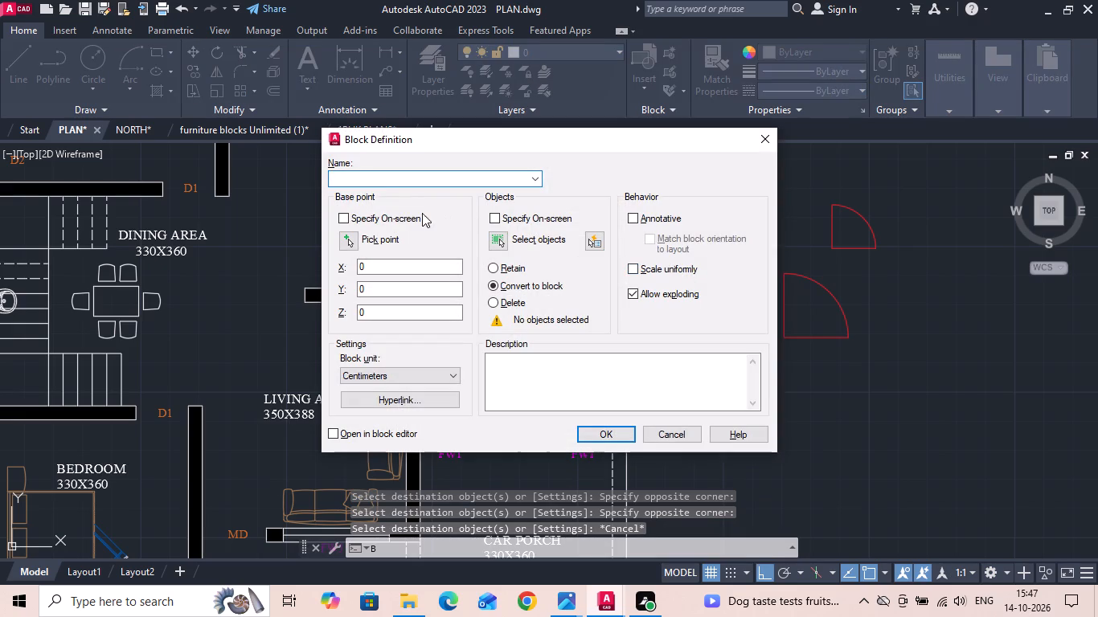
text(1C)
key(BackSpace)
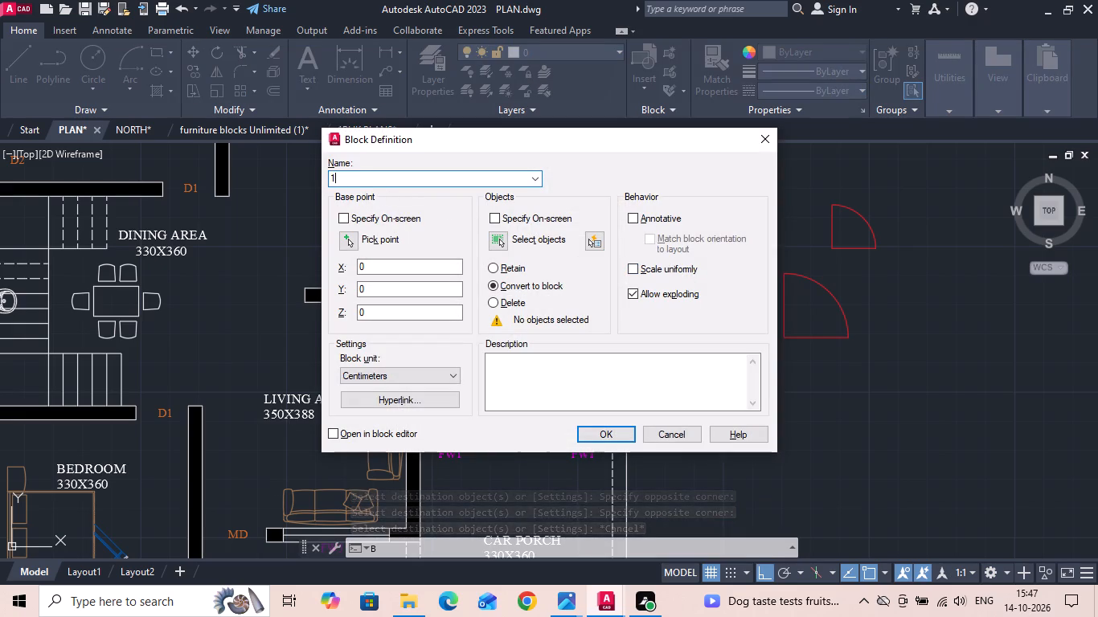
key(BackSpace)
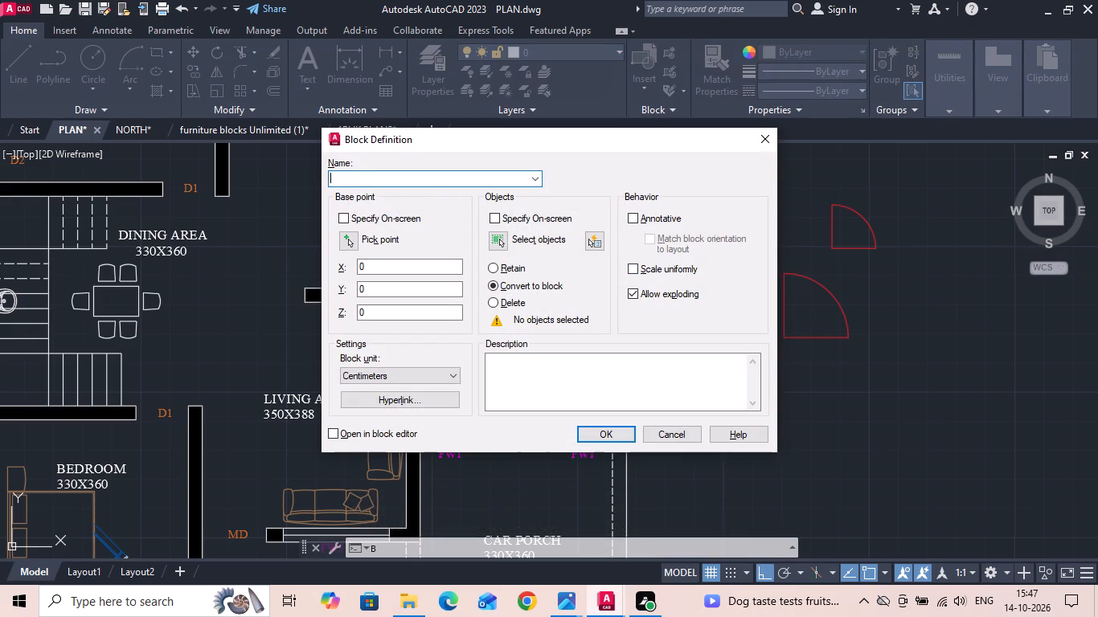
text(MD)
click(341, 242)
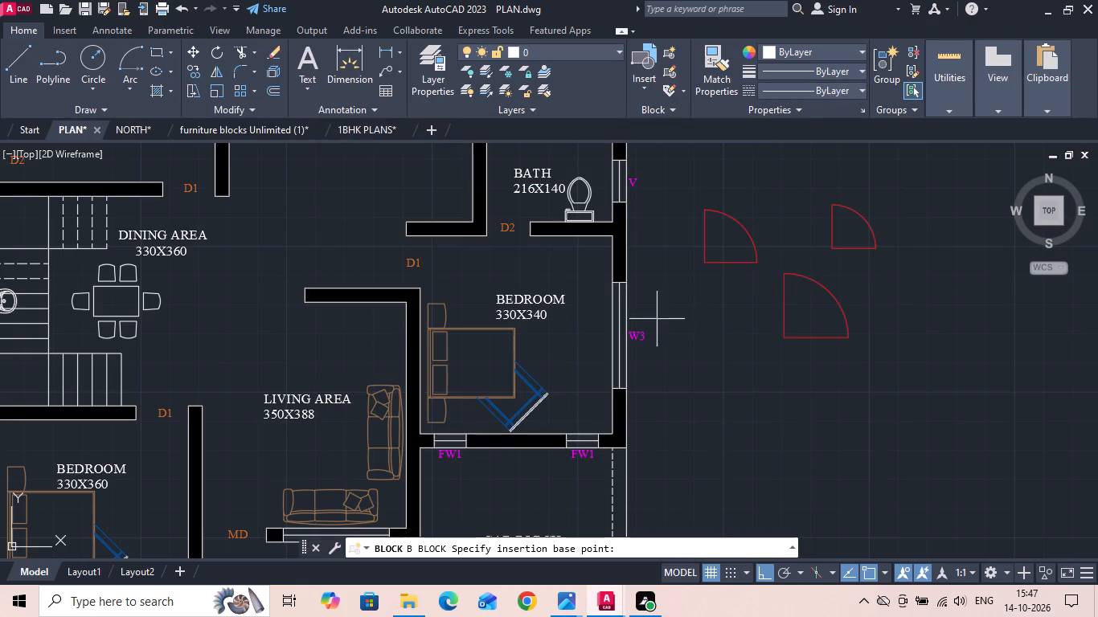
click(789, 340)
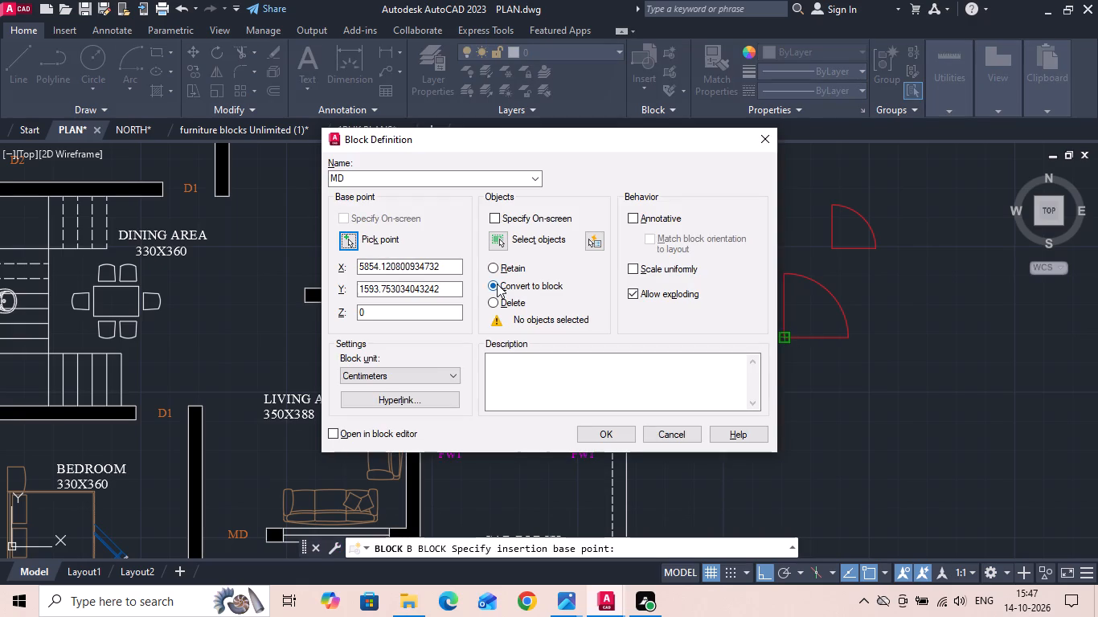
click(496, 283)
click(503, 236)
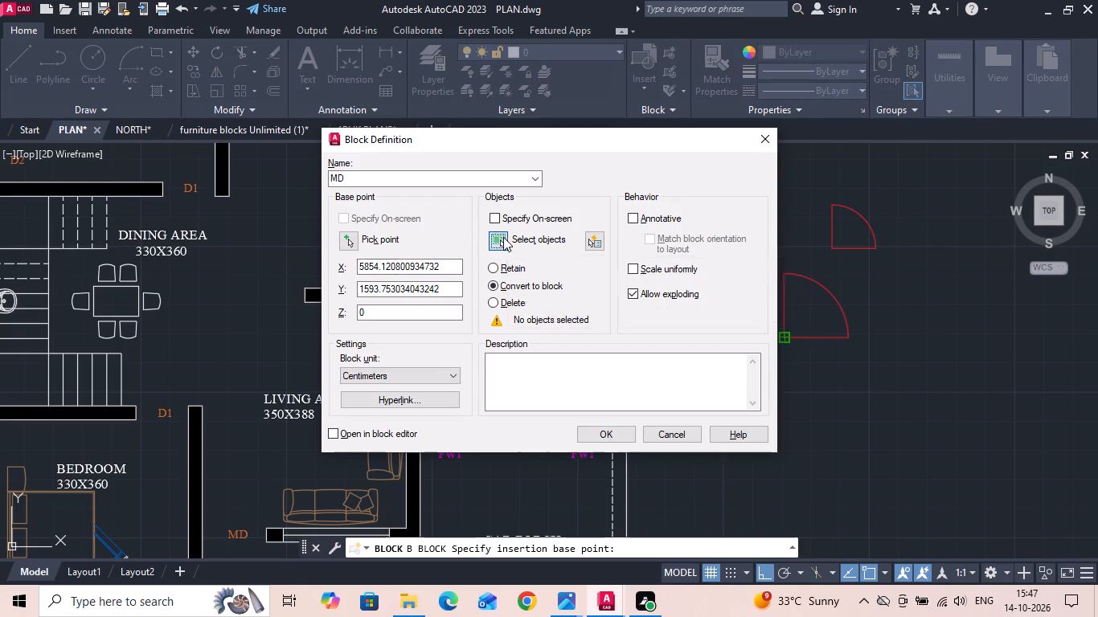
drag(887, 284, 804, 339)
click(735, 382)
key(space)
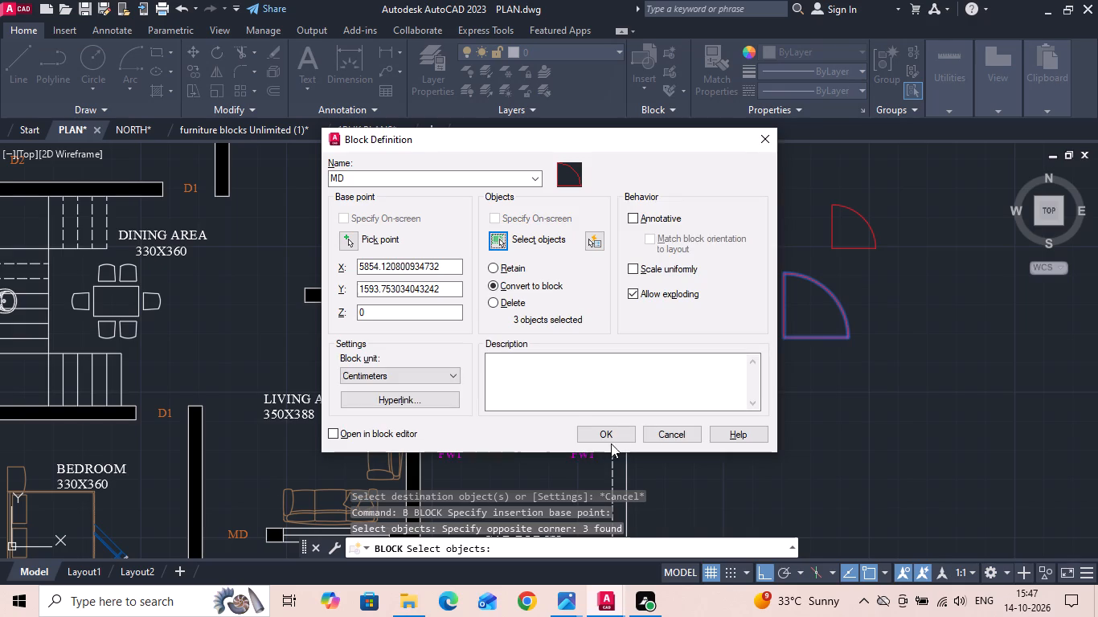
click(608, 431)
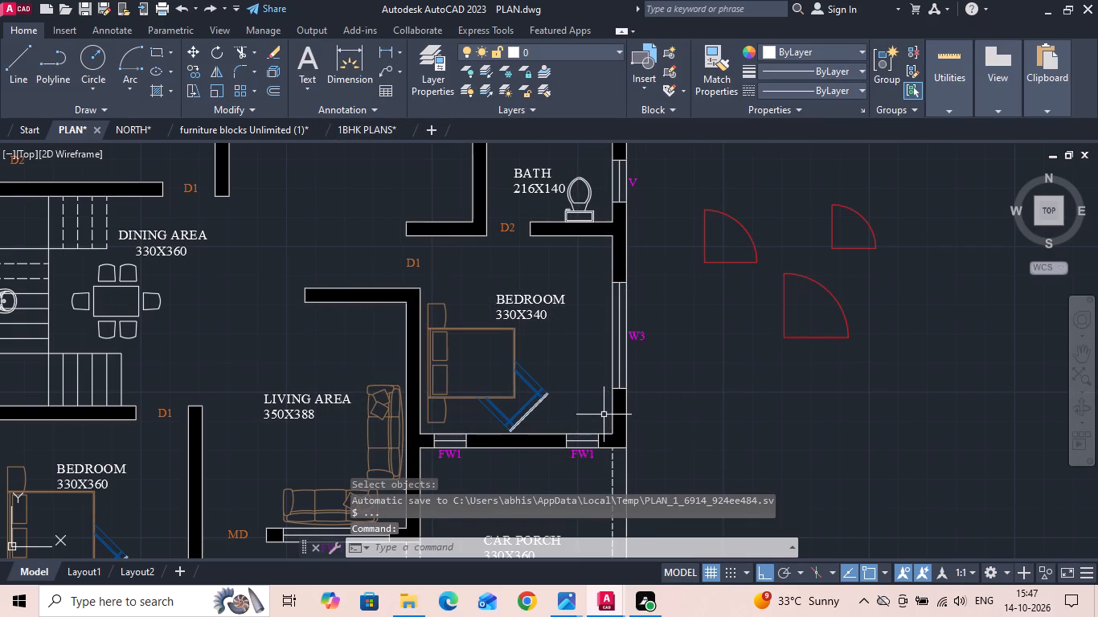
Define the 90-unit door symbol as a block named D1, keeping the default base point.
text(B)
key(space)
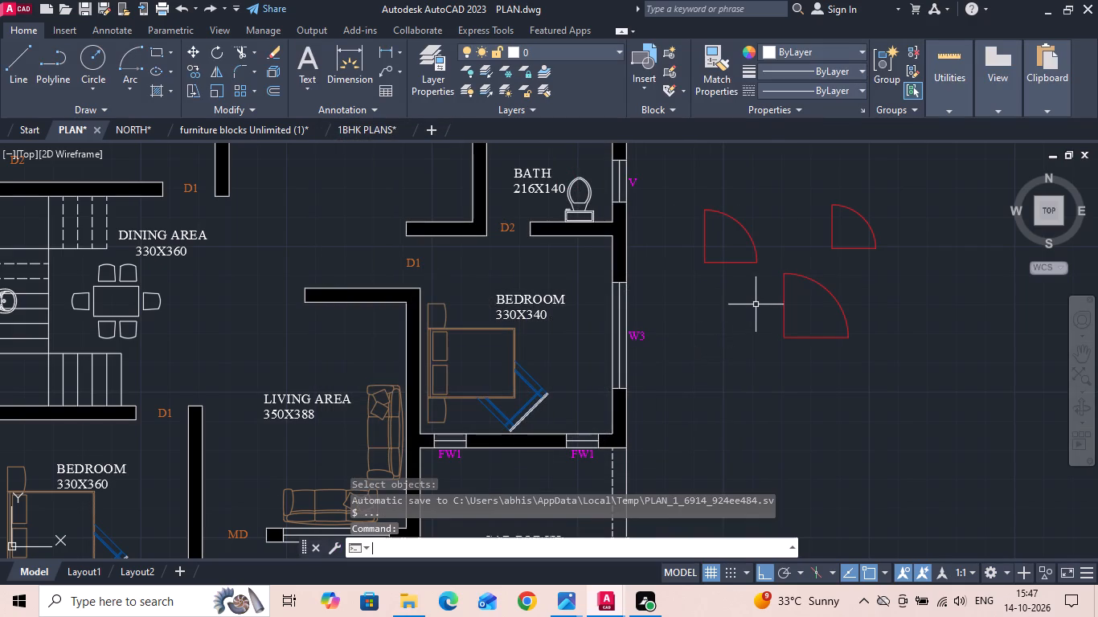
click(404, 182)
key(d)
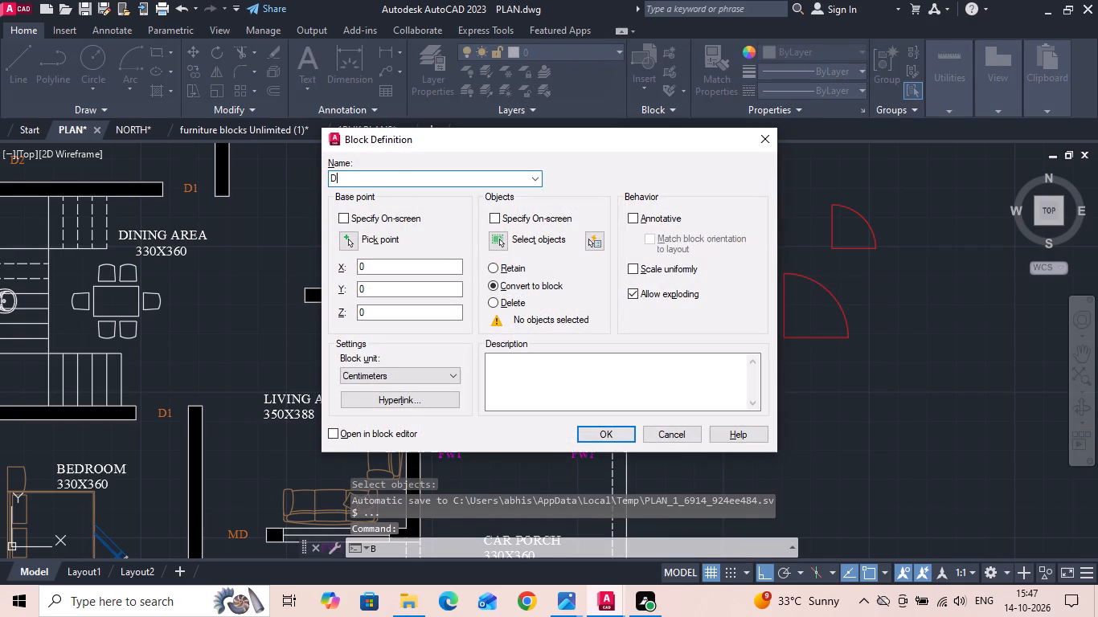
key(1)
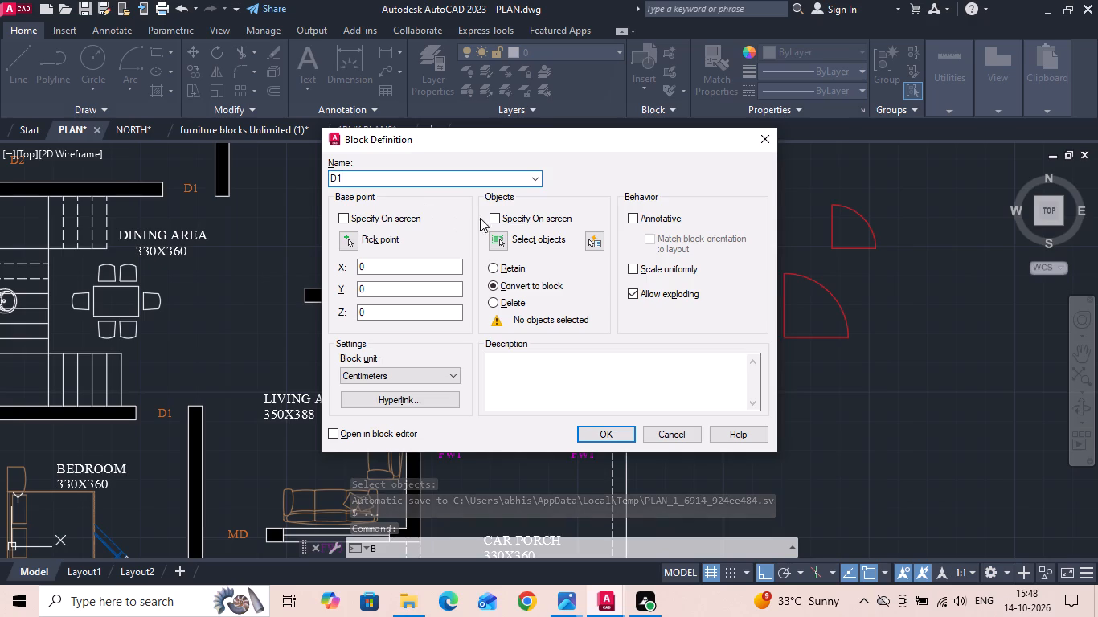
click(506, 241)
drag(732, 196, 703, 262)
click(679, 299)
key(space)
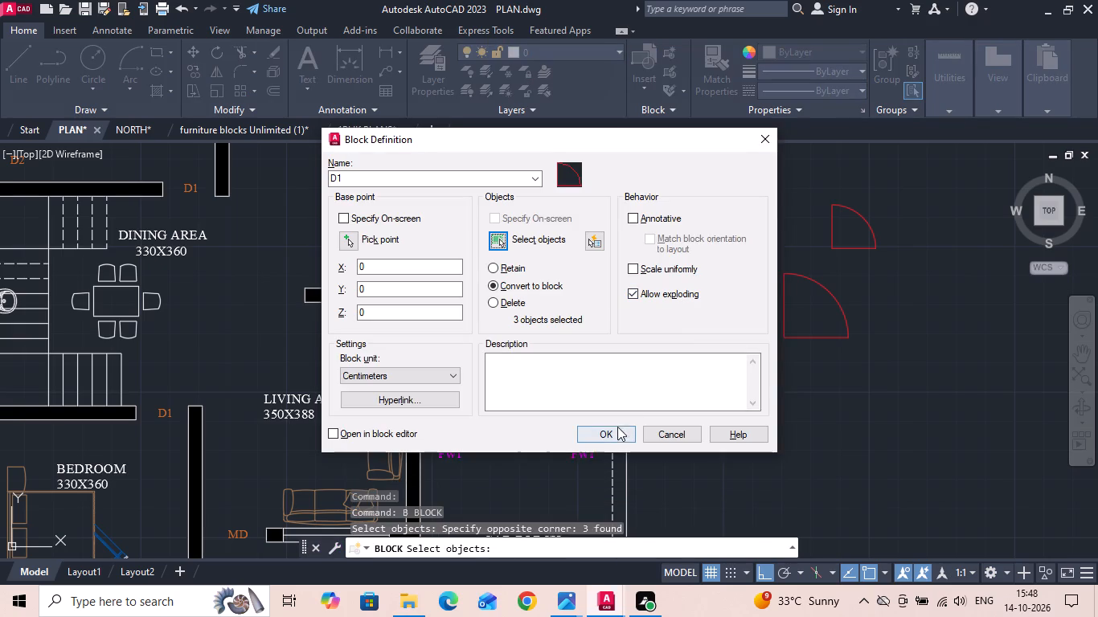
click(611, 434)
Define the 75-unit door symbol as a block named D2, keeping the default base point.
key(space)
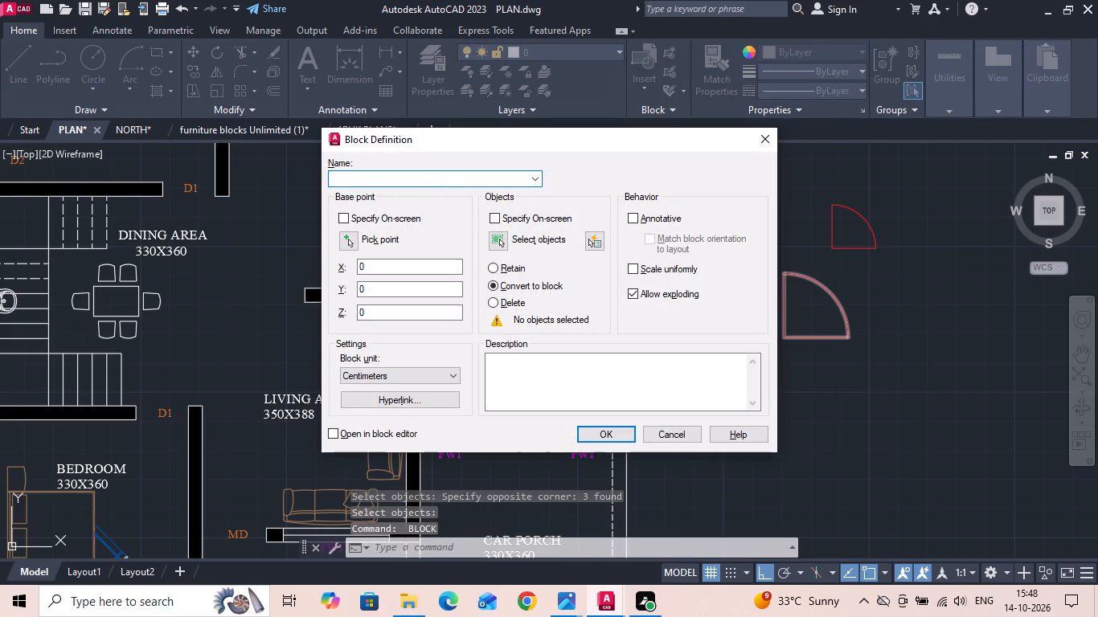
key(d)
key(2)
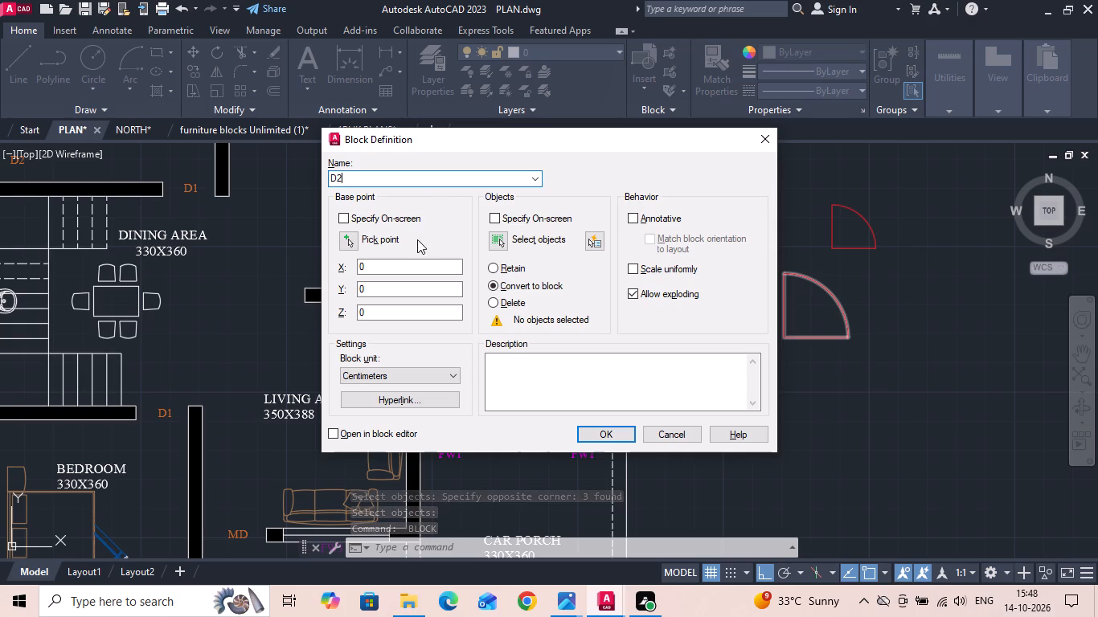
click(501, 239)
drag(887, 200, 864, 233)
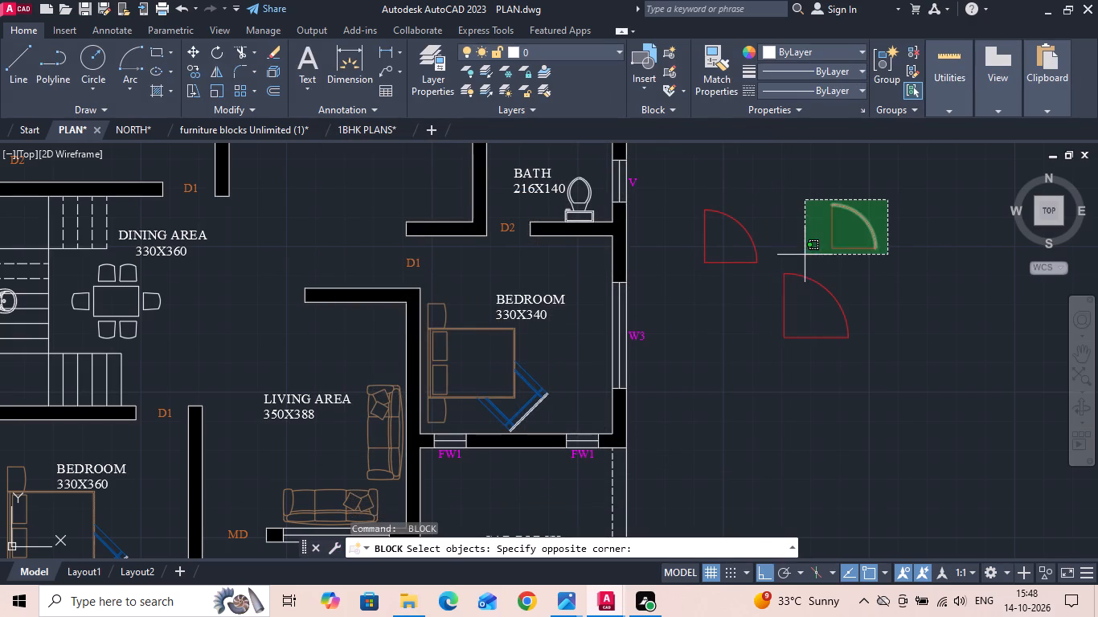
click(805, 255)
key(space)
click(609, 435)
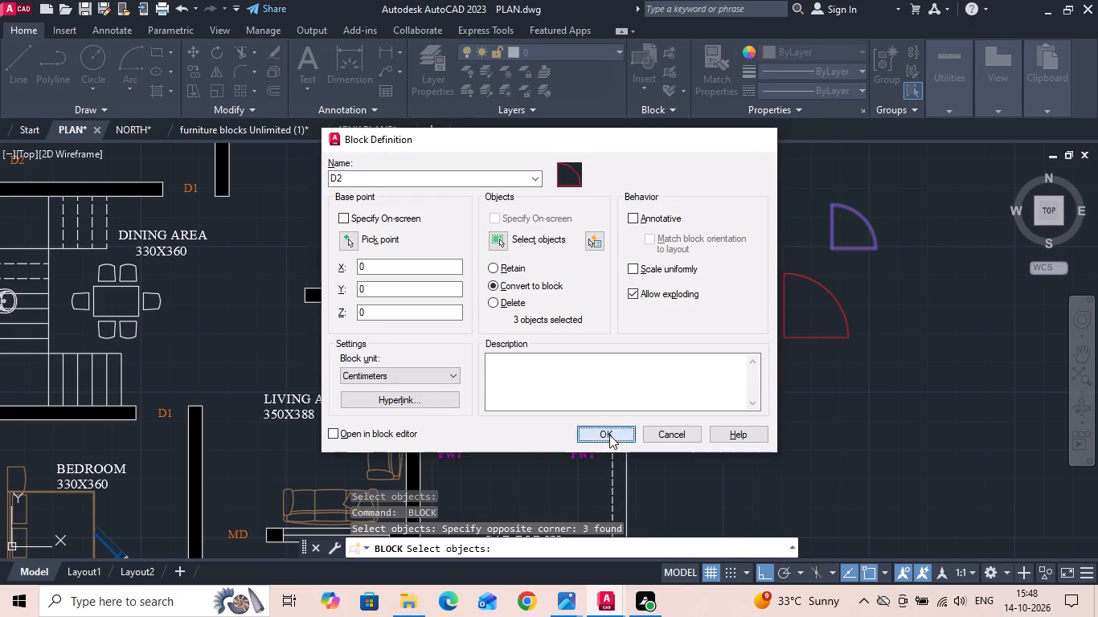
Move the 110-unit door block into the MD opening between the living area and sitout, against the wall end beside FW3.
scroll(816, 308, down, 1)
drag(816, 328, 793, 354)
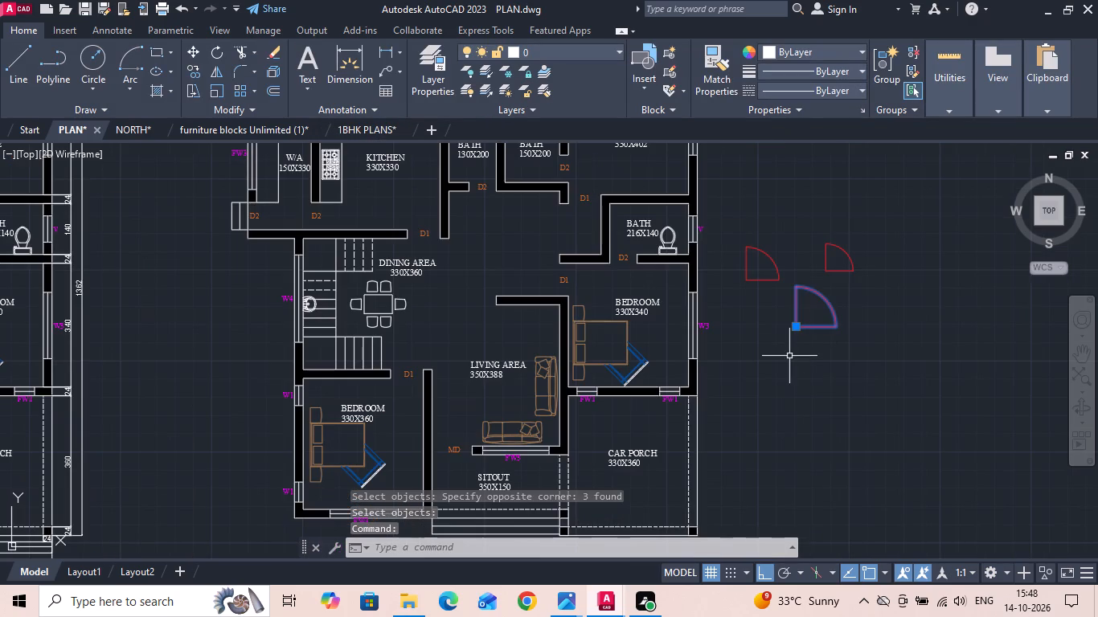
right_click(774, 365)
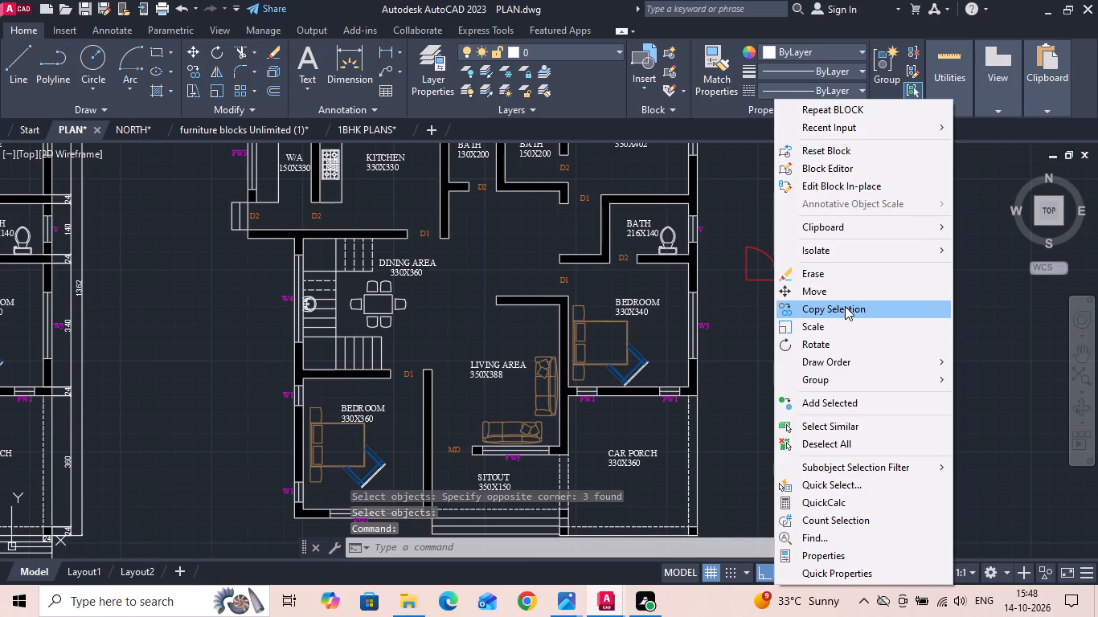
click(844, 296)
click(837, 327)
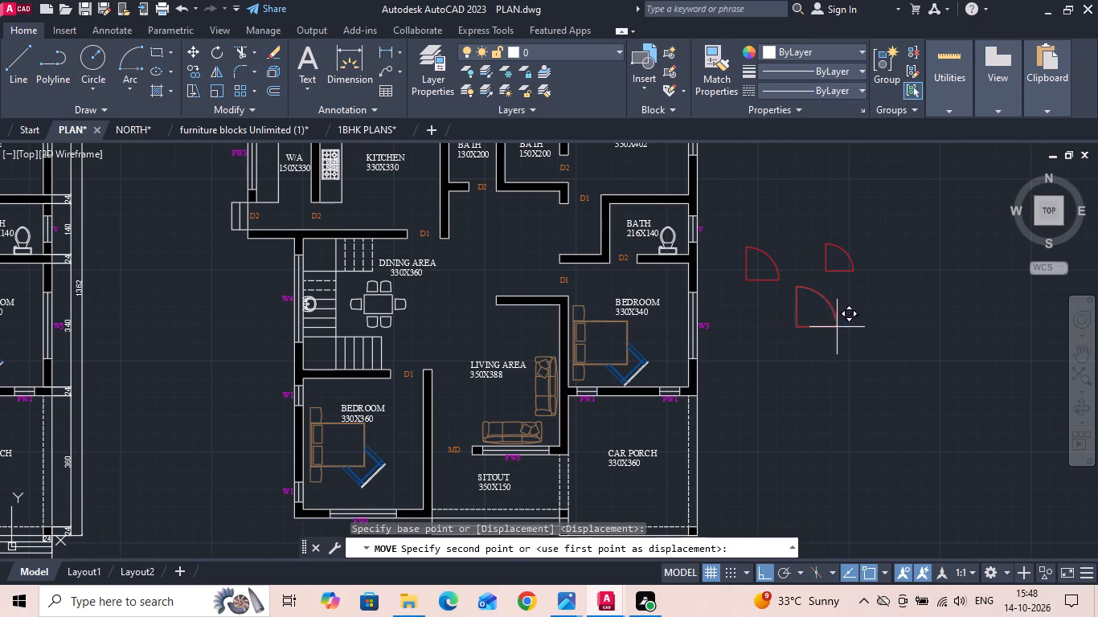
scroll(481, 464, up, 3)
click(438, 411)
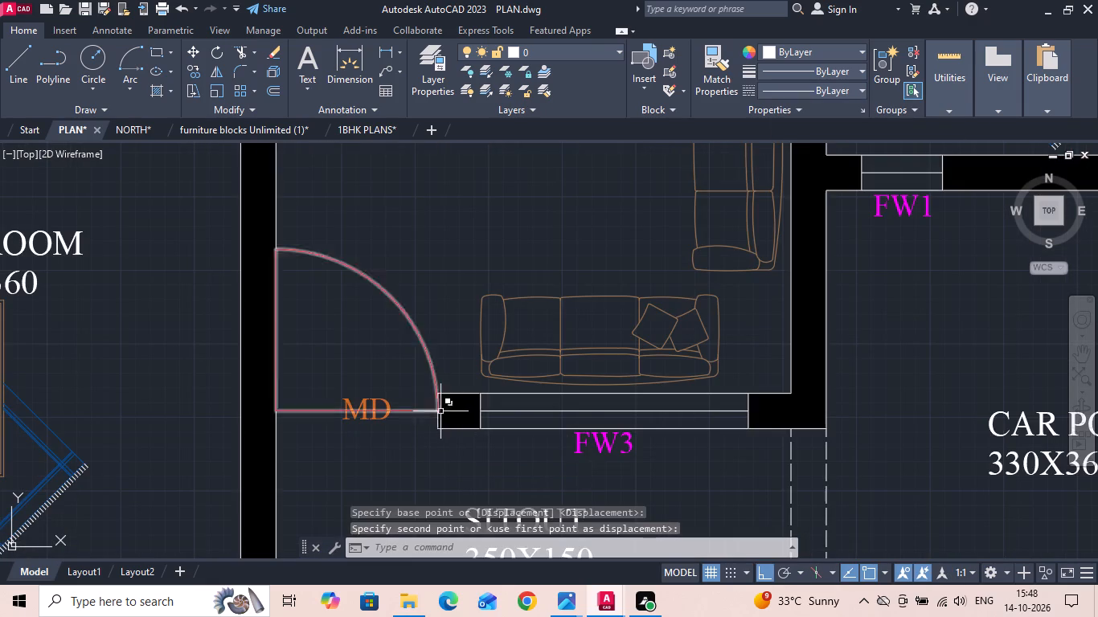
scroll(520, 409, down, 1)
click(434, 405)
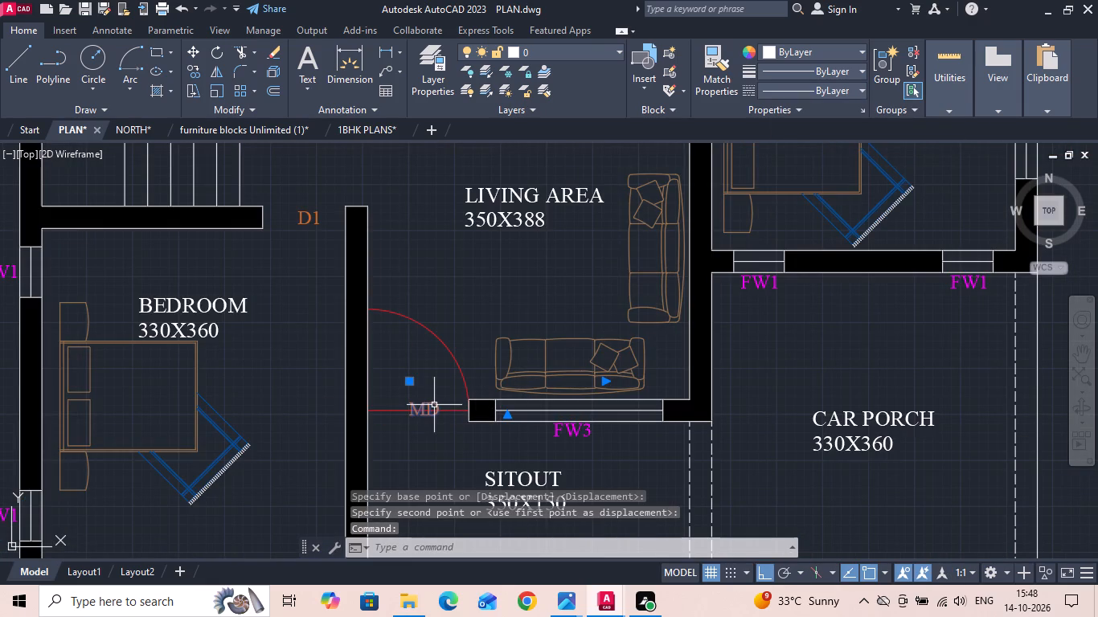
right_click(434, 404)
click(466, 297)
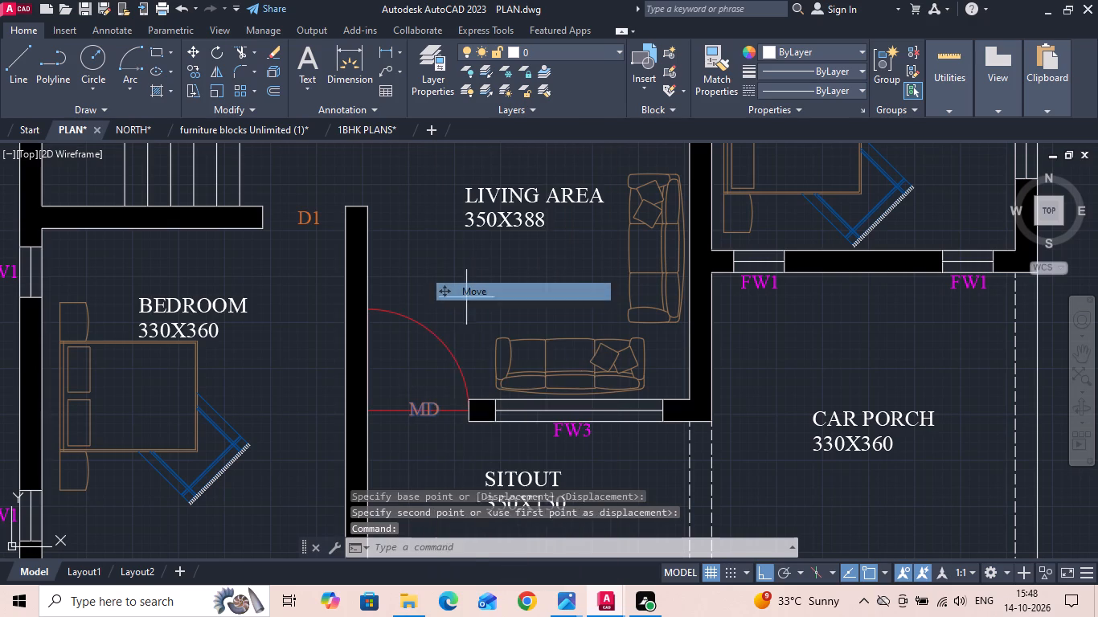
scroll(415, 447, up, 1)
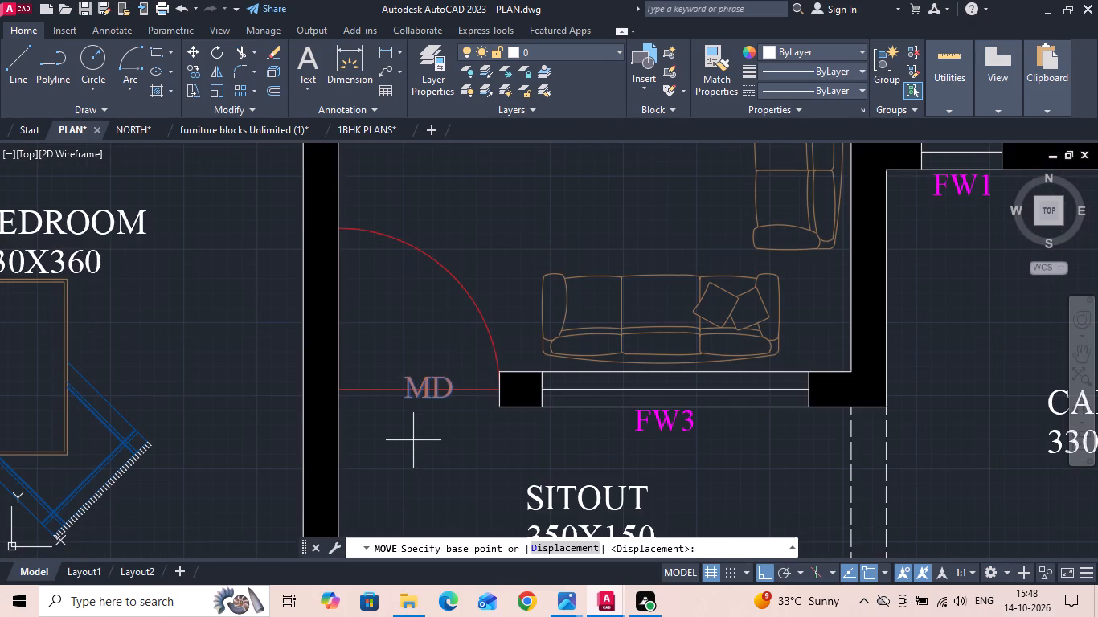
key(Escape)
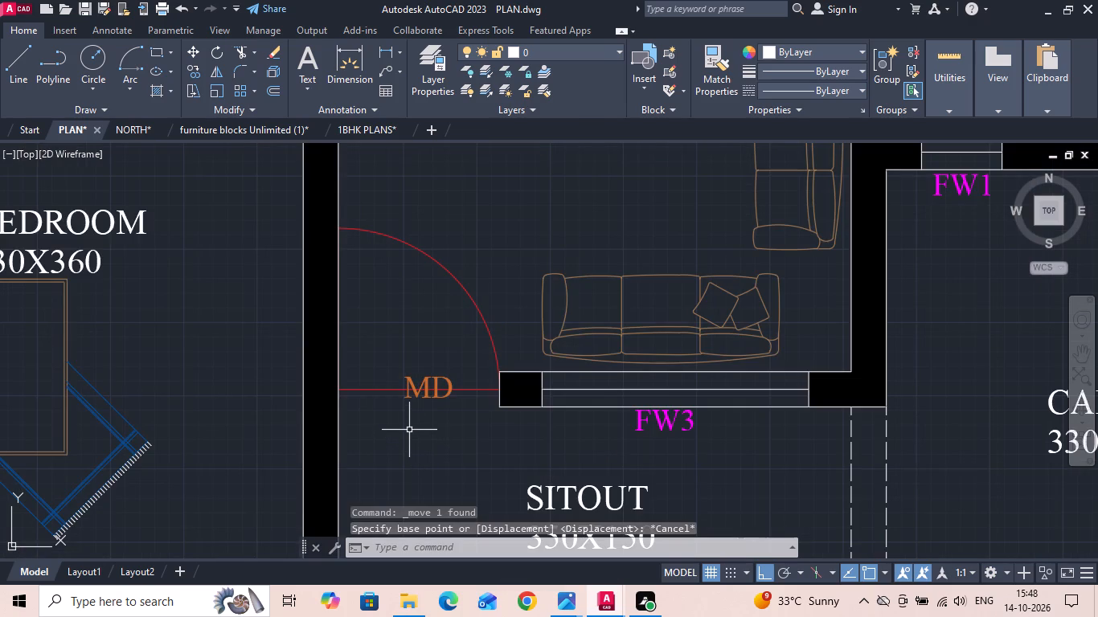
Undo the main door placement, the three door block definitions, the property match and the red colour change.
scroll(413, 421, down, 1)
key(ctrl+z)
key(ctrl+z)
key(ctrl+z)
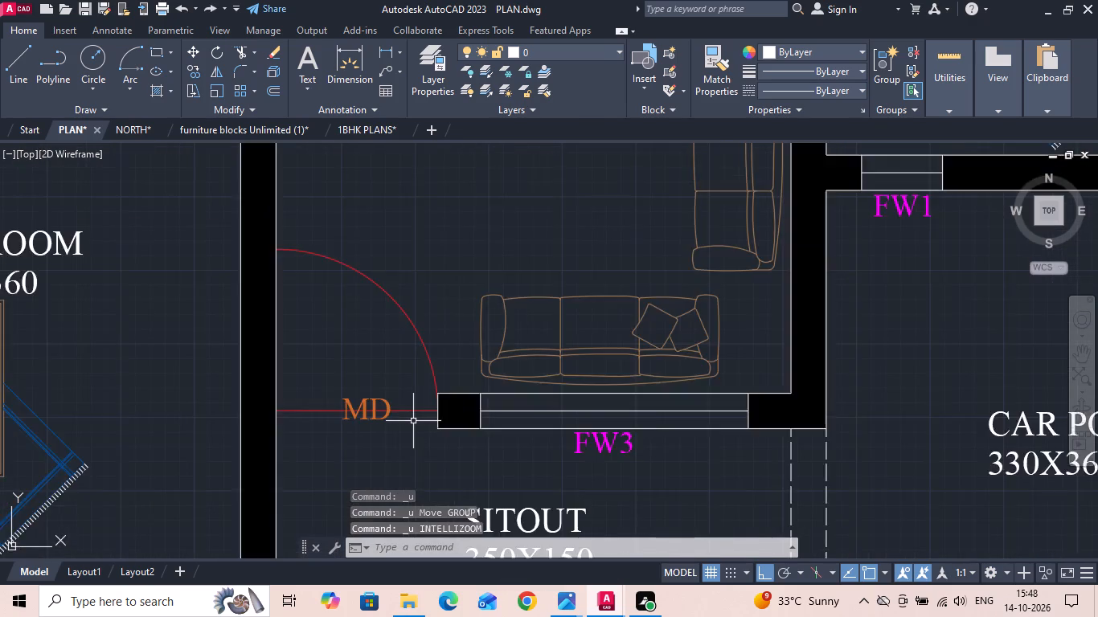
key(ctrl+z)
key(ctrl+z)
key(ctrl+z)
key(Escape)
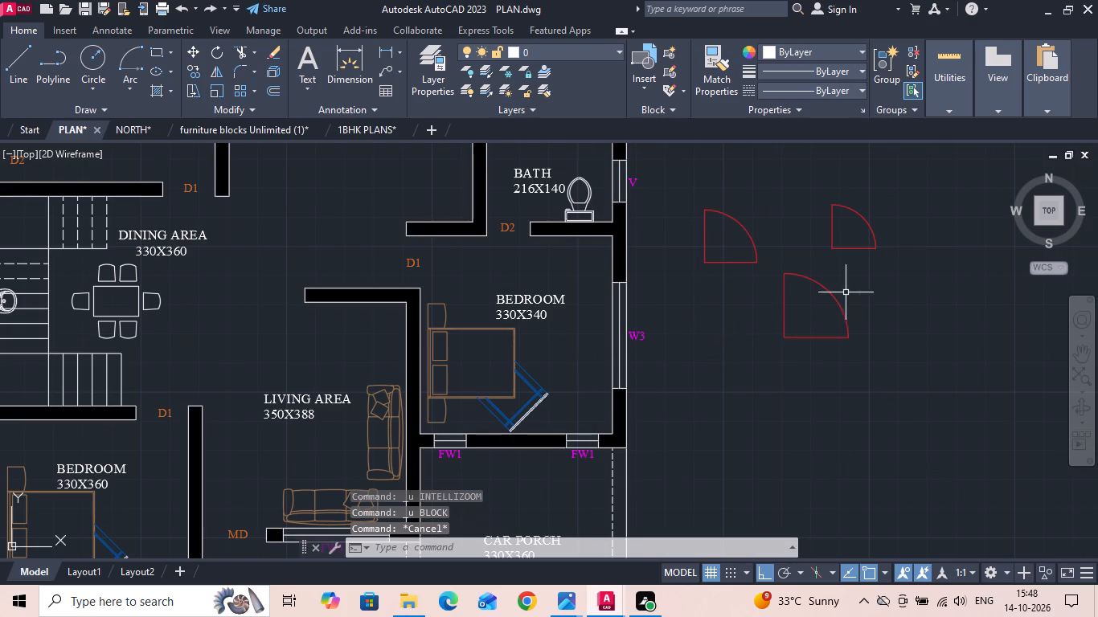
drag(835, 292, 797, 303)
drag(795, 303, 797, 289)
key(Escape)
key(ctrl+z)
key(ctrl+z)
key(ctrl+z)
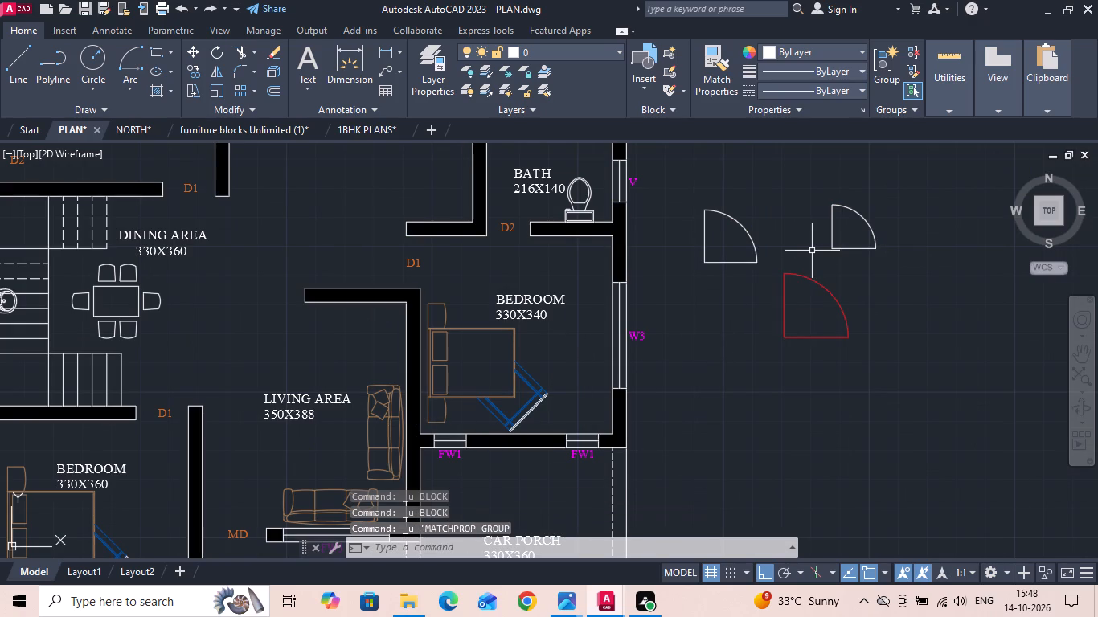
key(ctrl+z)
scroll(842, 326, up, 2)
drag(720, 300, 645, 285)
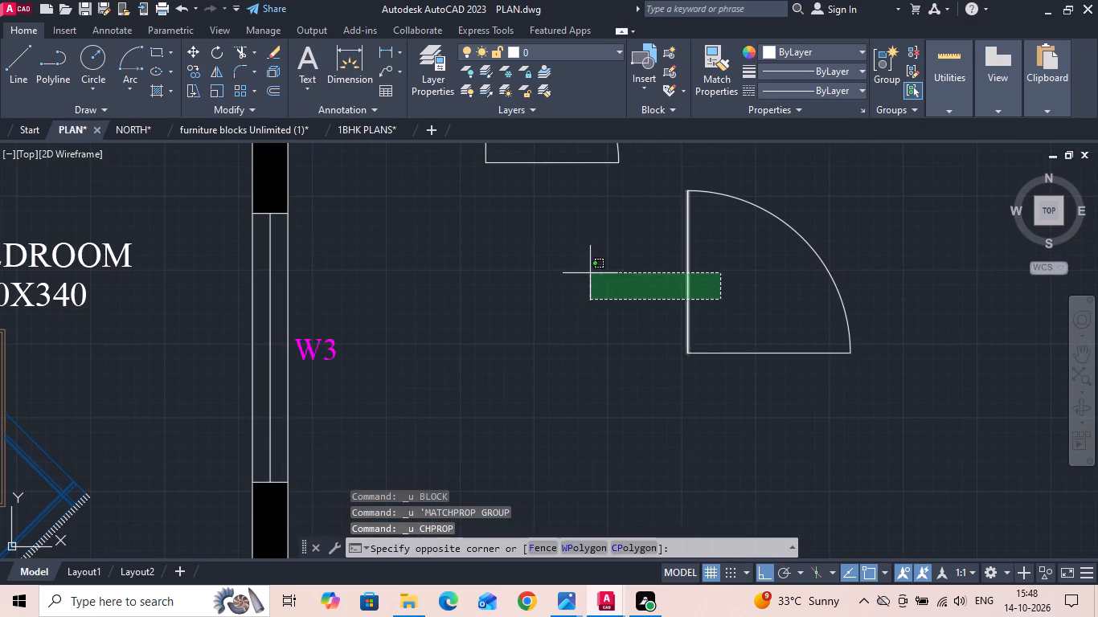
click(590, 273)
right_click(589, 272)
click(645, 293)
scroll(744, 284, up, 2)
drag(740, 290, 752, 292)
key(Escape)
Copy the vertical line of the 110-unit door symbol 10 units inward along its horizontal line.
drag(663, 317, 472, 316)
click(457, 313)
right_click(457, 312)
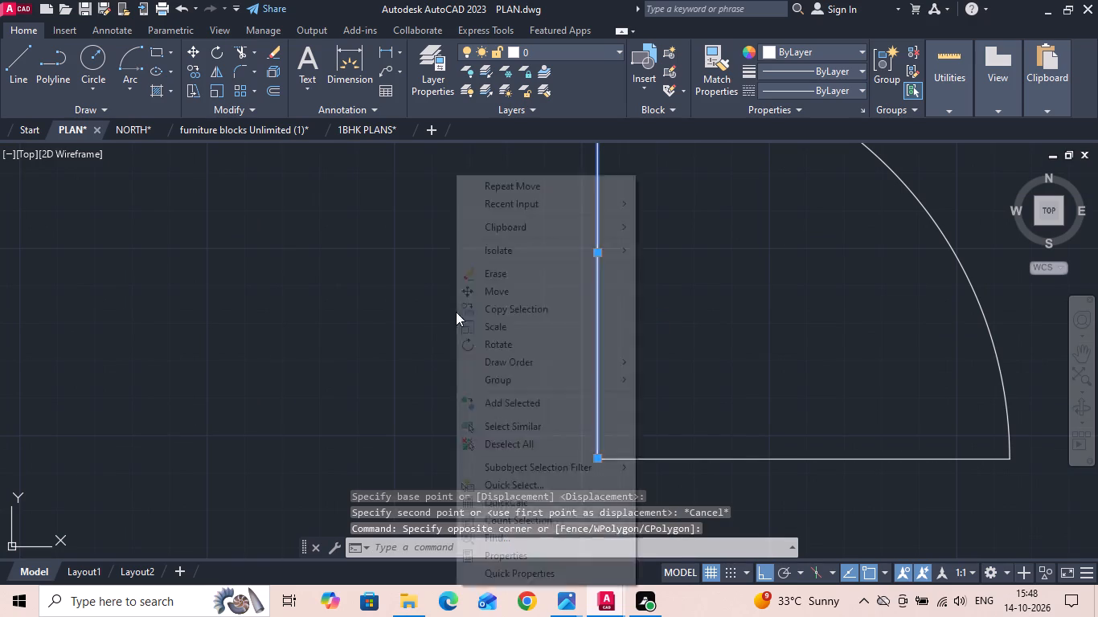
click(518, 308)
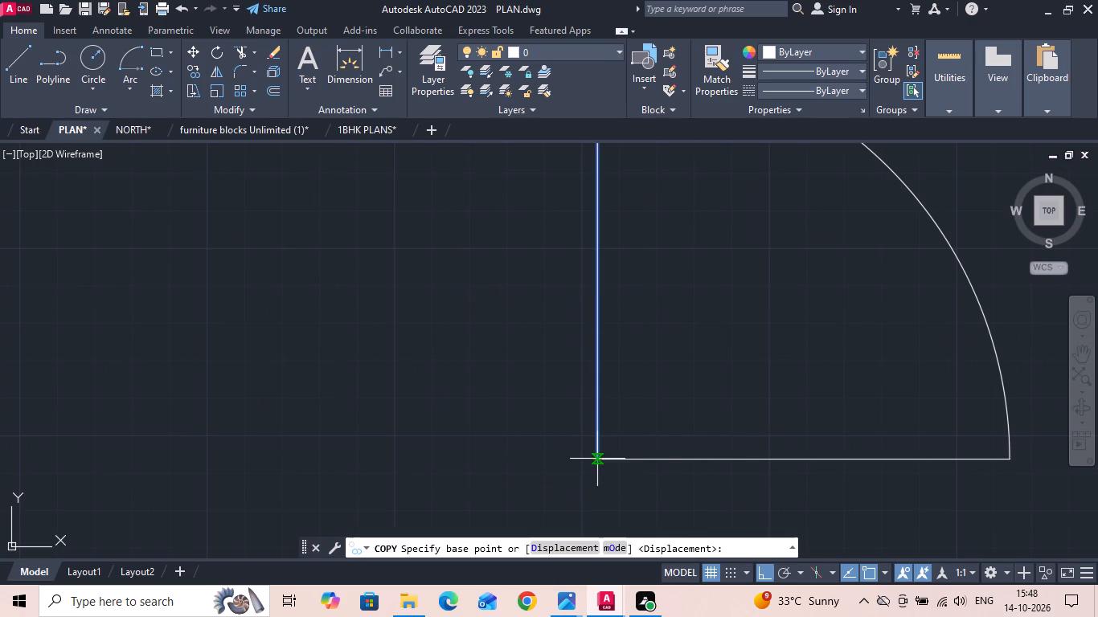
click(595, 460)
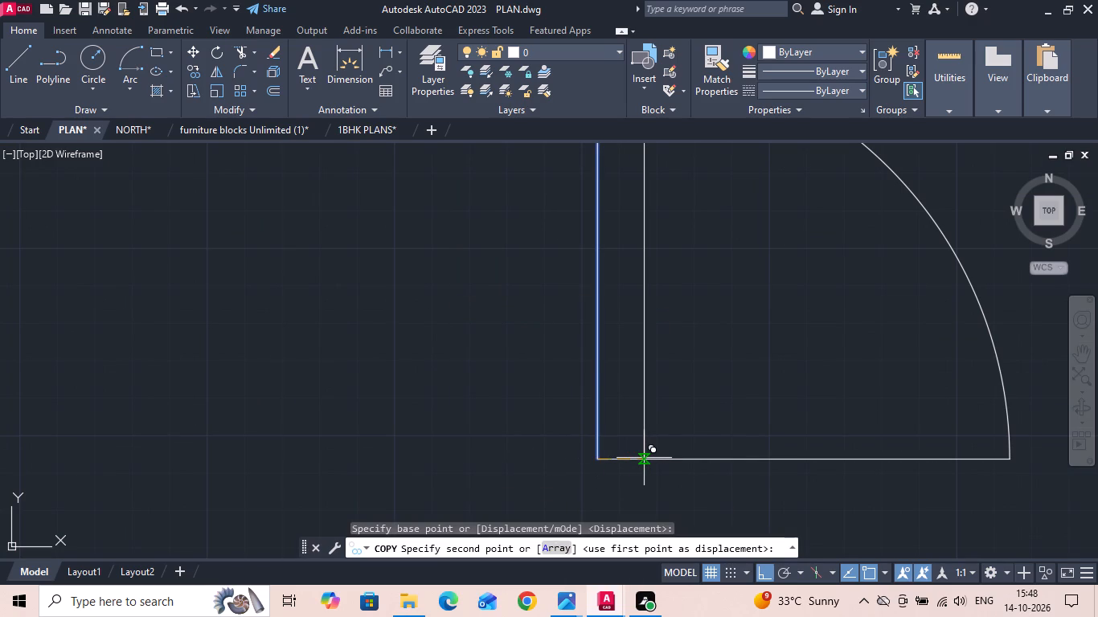
text(10)
key(Return)
key(Escape)
Move the copied inner line of the 110-unit door symbol 5 units toward its outer vertical line.
scroll(633, 460, down, 2)
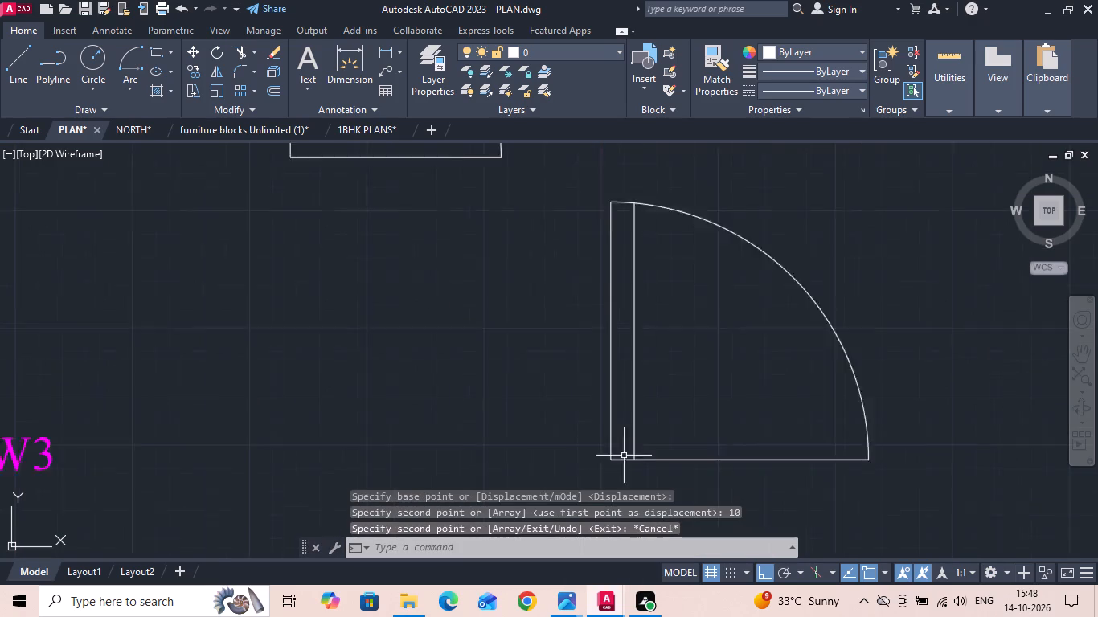
scroll(636, 390, up, 4)
middle_drag(626, 385, 515, 171)
drag(504, 247, 489, 276)
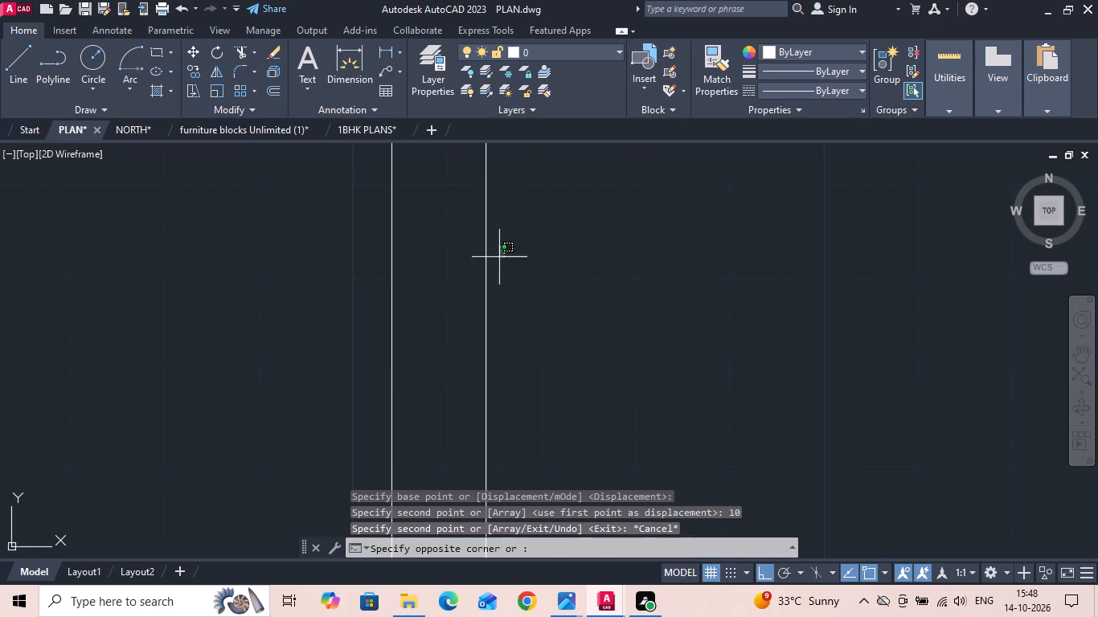
drag(489, 276, 437, 333)
click(432, 337)
right_click(432, 337)
click(514, 287)
drag(757, 283, 703, 283)
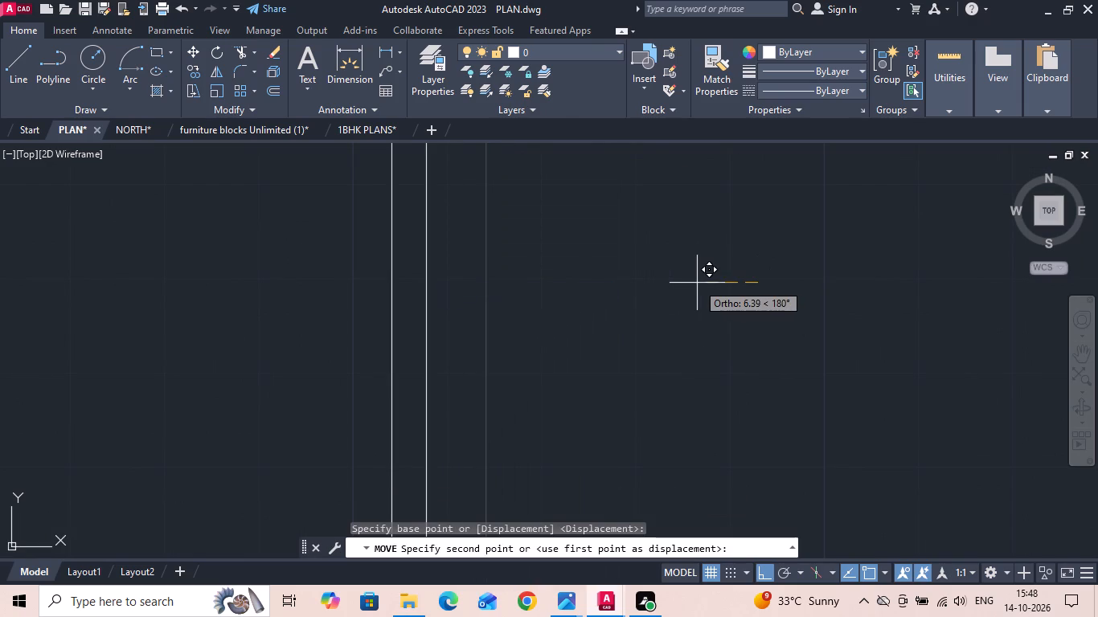
text(5)
key(space)
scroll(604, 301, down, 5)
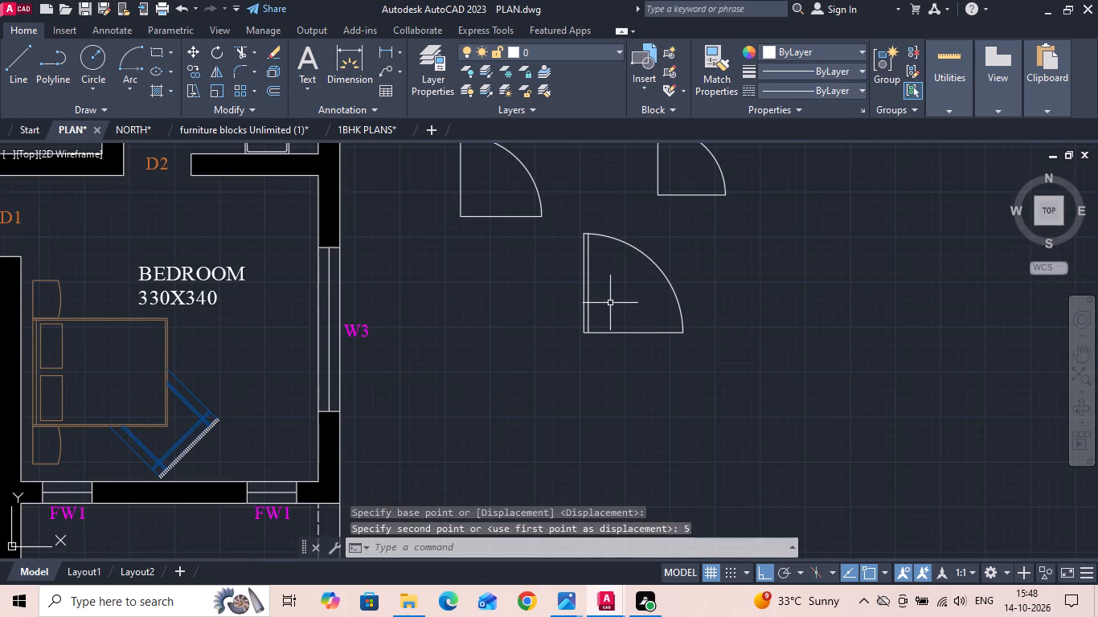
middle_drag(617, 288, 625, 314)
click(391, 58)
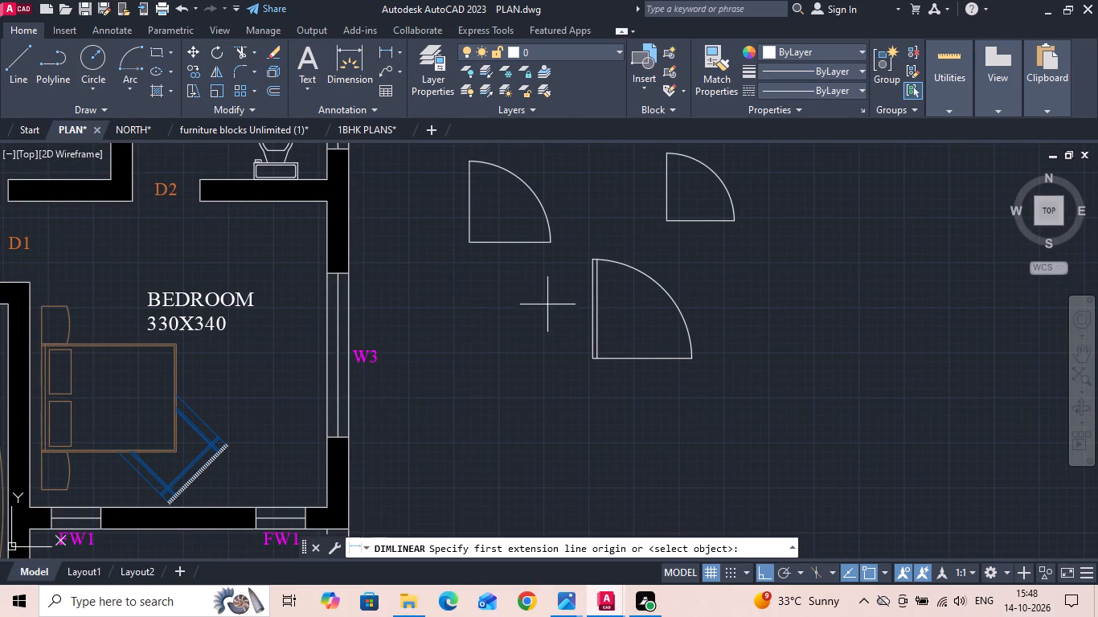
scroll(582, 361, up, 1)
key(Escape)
Copy the vertical line of the 90-unit door symbol 5 units inward.
middle_drag(461, 287, 502, 455)
scroll(437, 293, up, 1)
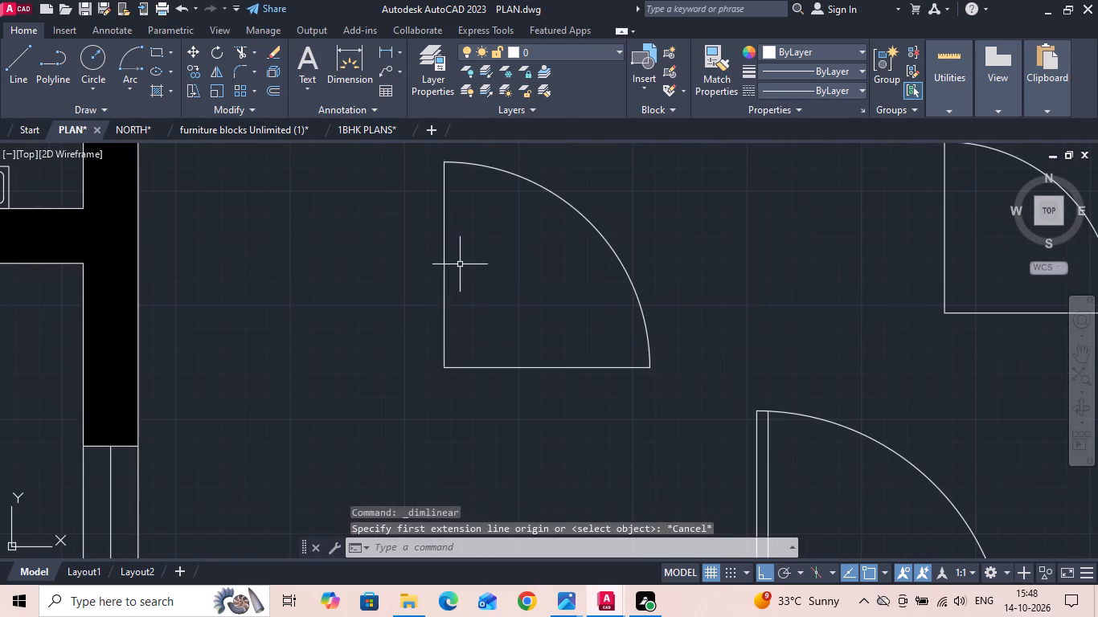
drag(477, 261, 397, 292)
click(394, 292)
right_click(393, 291)
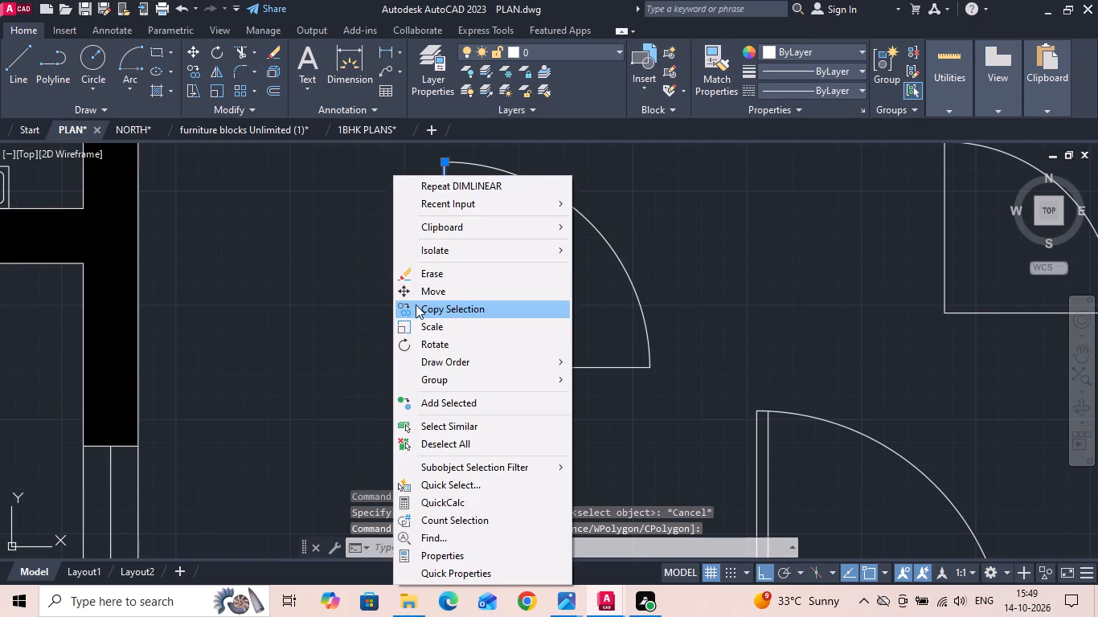
click(416, 304)
drag(355, 344, 374, 346)
text(5)
key(space)
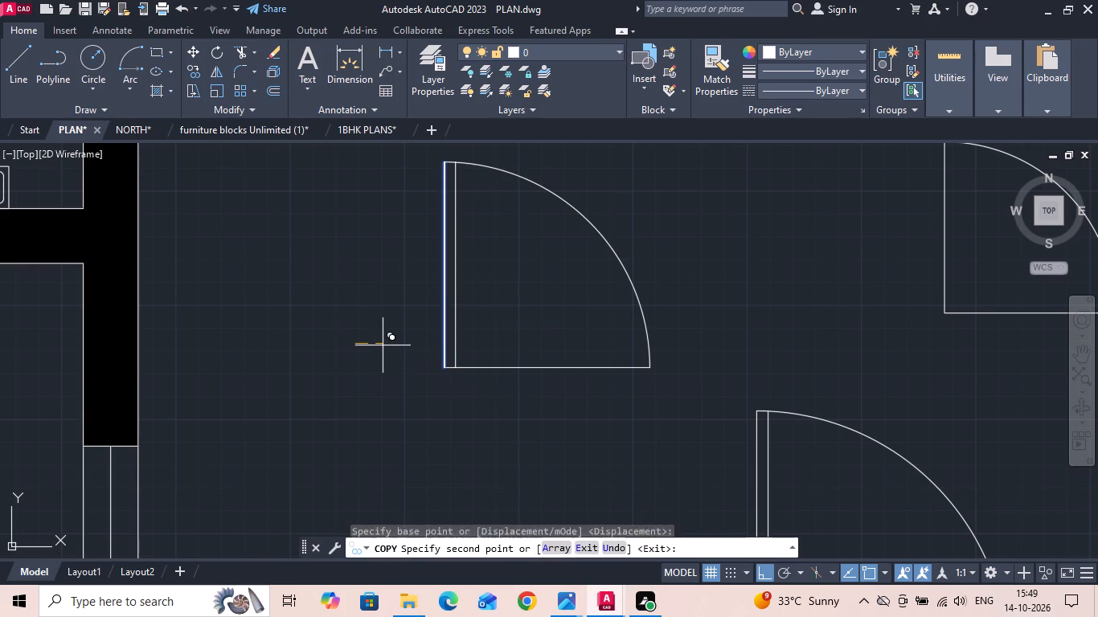
key(Escape)
Measure the distance from the inner line's base to the arc's end on the 90-unit door symbol with a linear dimension.
click(379, 54)
scroll(462, 358, up, 2)
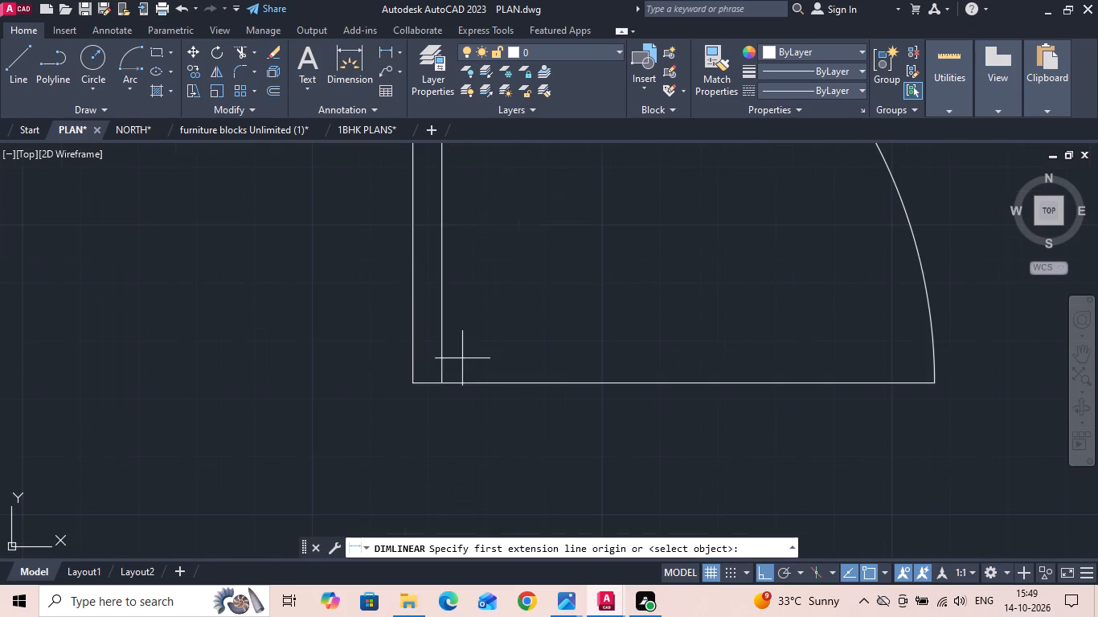
click(437, 384)
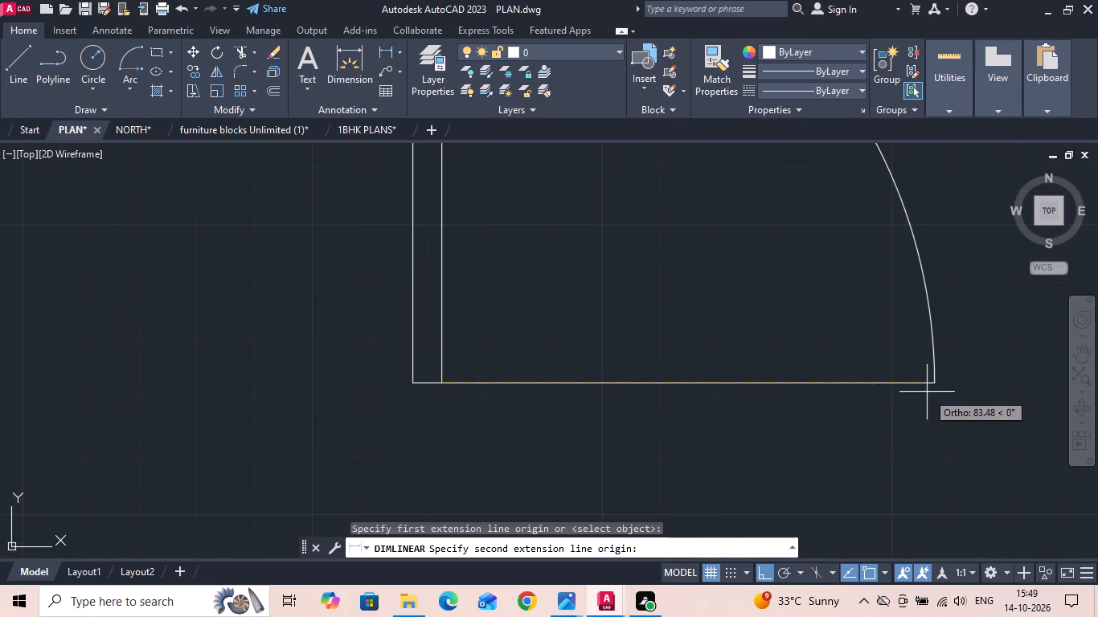
click(934, 388)
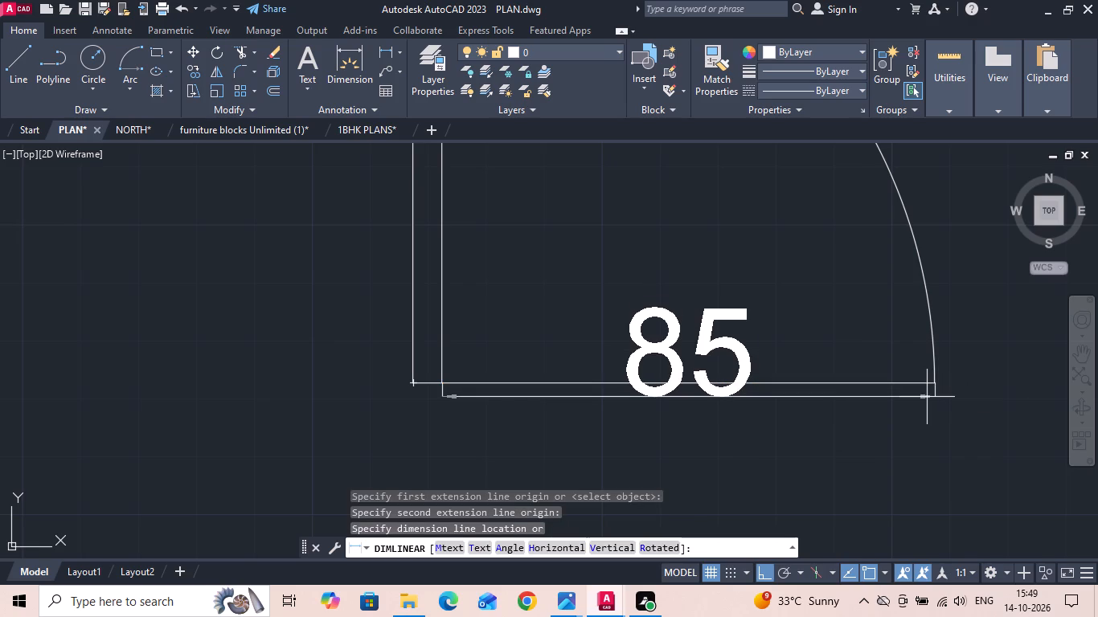
key(Escape)
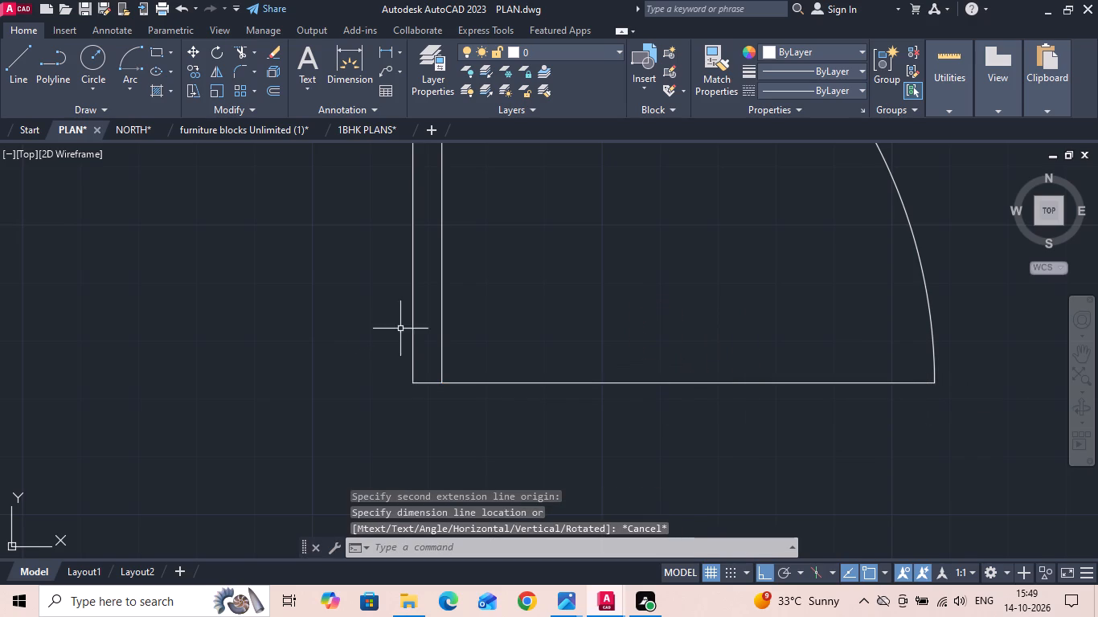
Move the inner line of the 90-unit door symbol 4 units toward its outer vertical line.
click(440, 296)
right_click(440, 296)
click(472, 296)
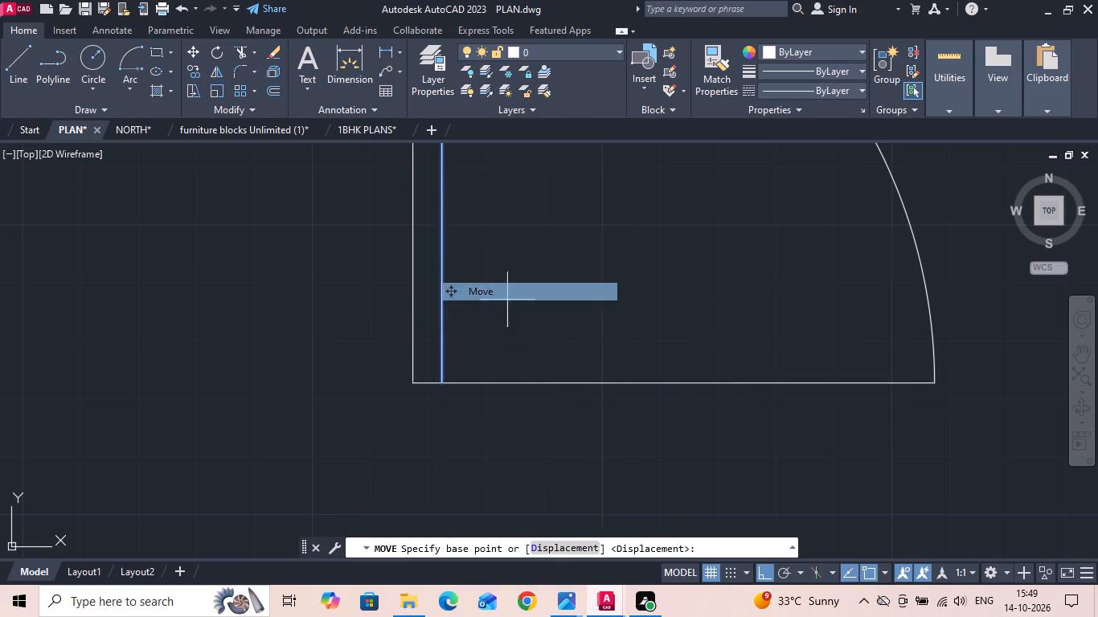
drag(625, 303, 588, 294)
key(4)
key(space)
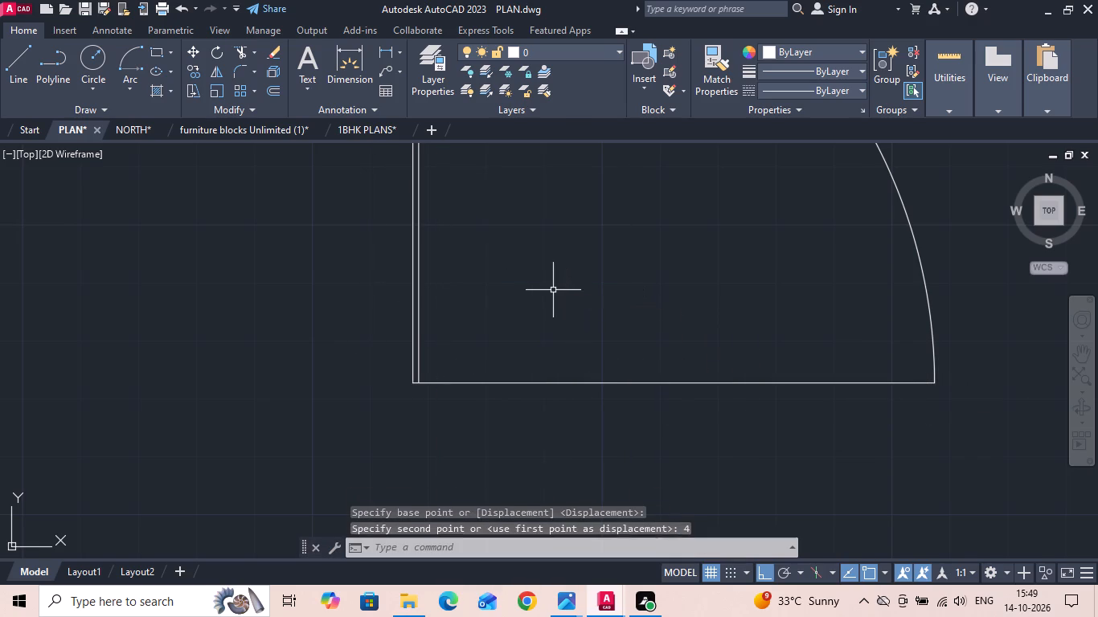
Move the inner line of the 90-unit door symbol 1 unit away from its outer vertical line.
scroll(367, 348, down, 3)
scroll(363, 352, up, 5)
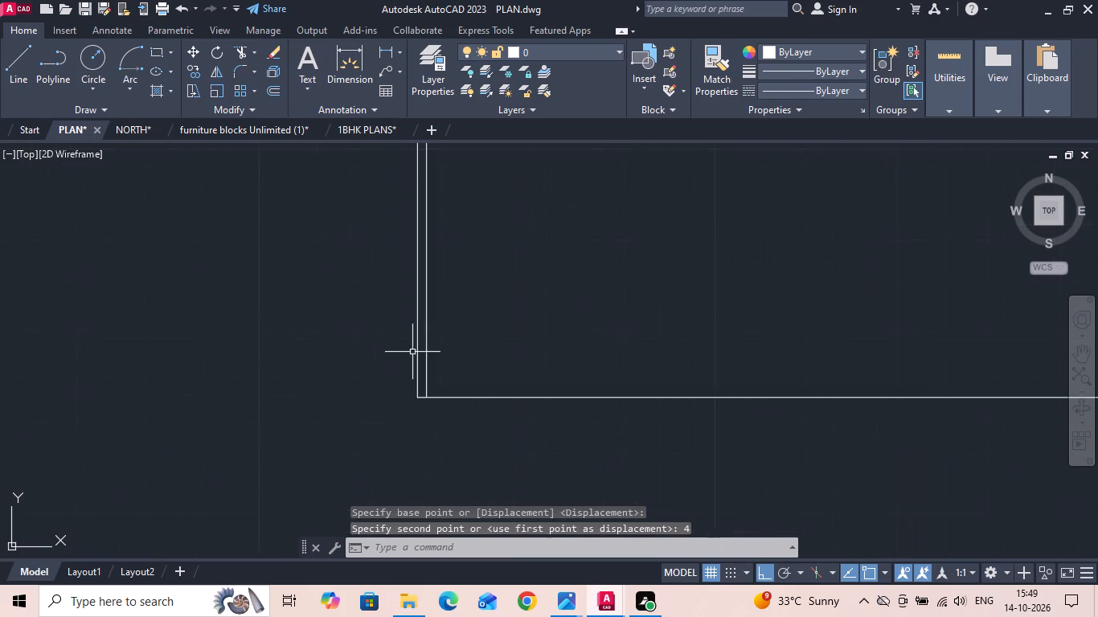
click(435, 366)
right_click(494, 322)
click(510, 298)
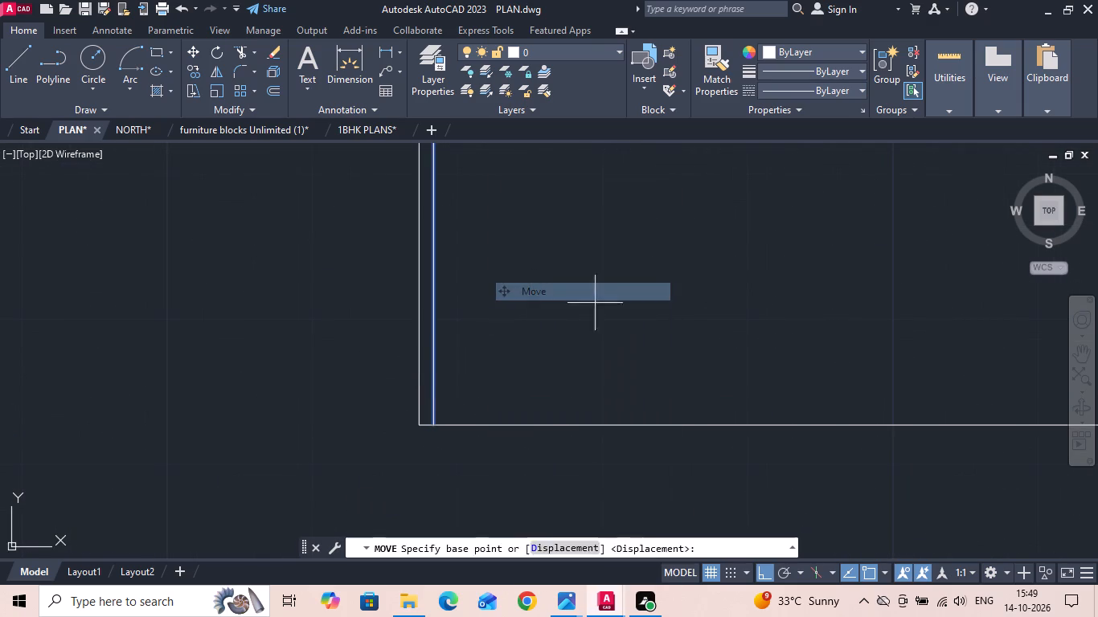
click(596, 304)
text(1)
key(space)
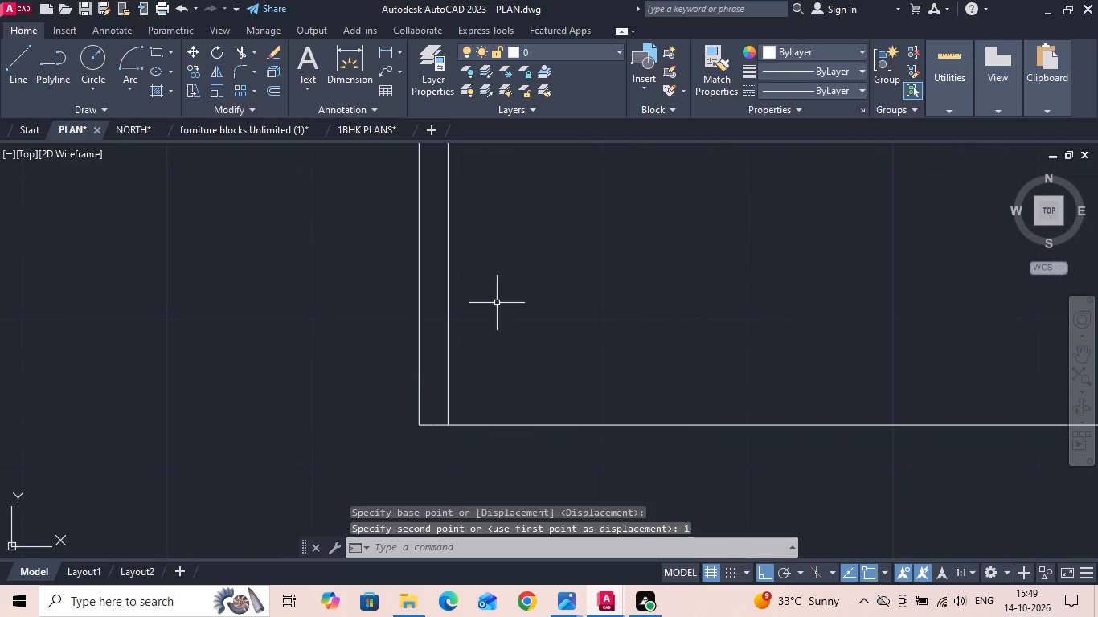
Move the inner line of the 110-unit door symbol 3 units toward its outer vertical line.
scroll(493, 295, down, 2)
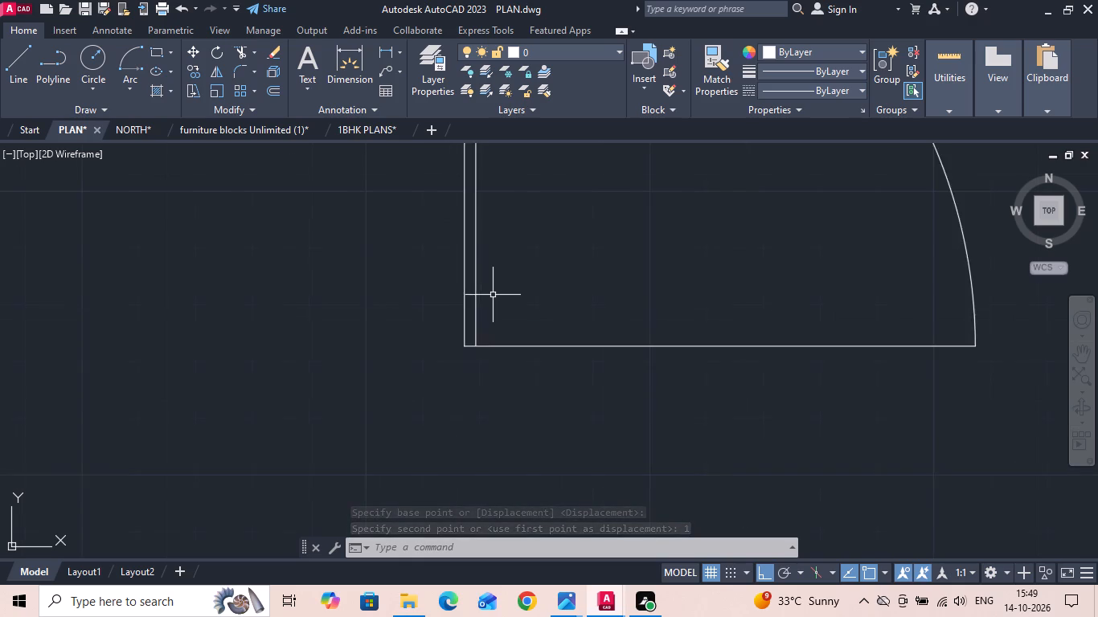
scroll(493, 295, down, 3)
scroll(603, 426, up, 2)
click(608, 436)
click(596, 404)
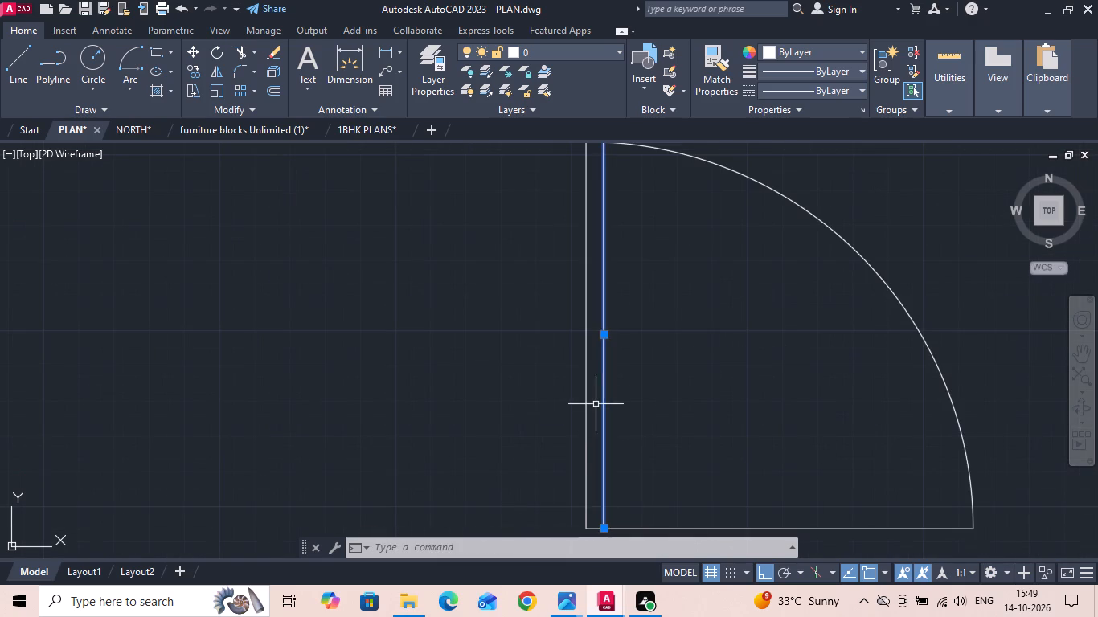
right_click(595, 403)
click(629, 296)
click(717, 411)
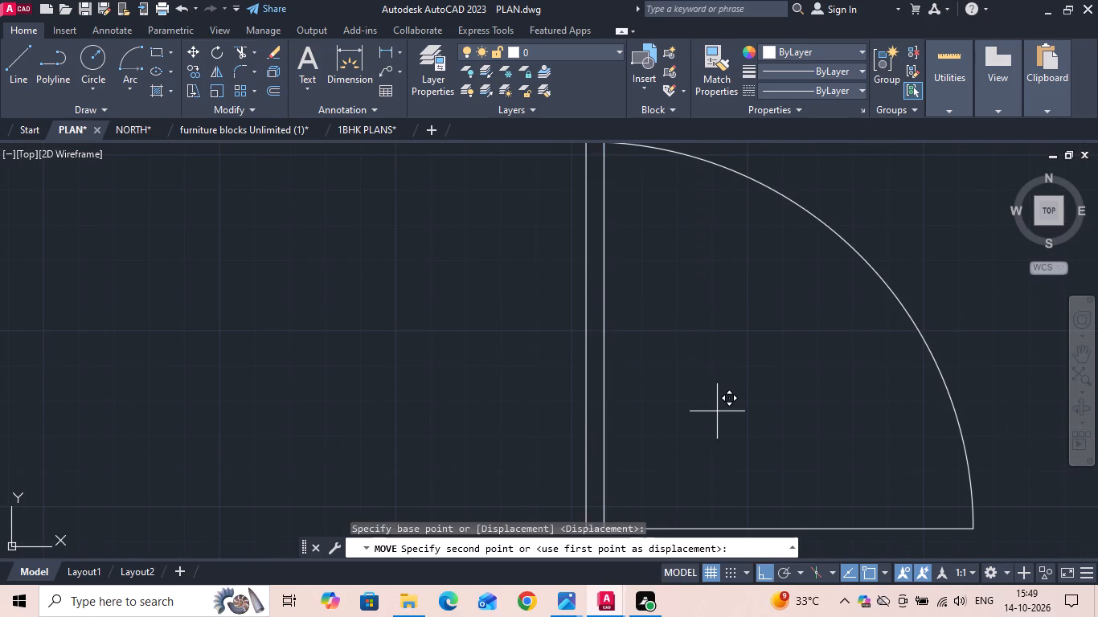
key(3)
key(space)
Copy the vertical line of the 75-unit door symbol 2 units inward.
scroll(607, 432, down, 3)
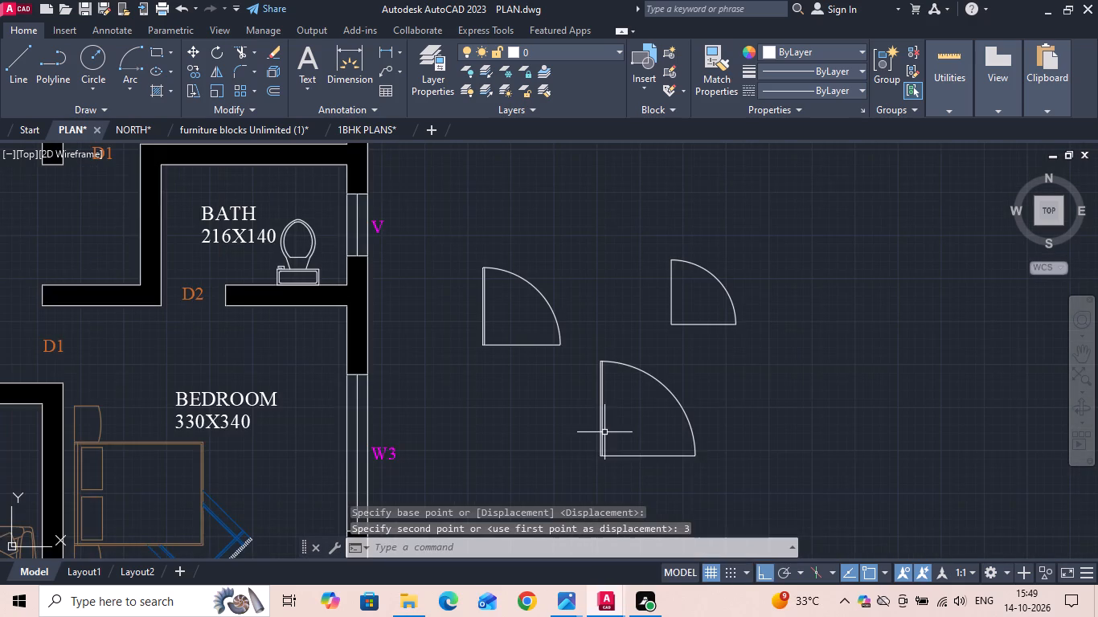
scroll(736, 343, up, 2)
drag(619, 221, 540, 227)
click(517, 228)
right_click(517, 228)
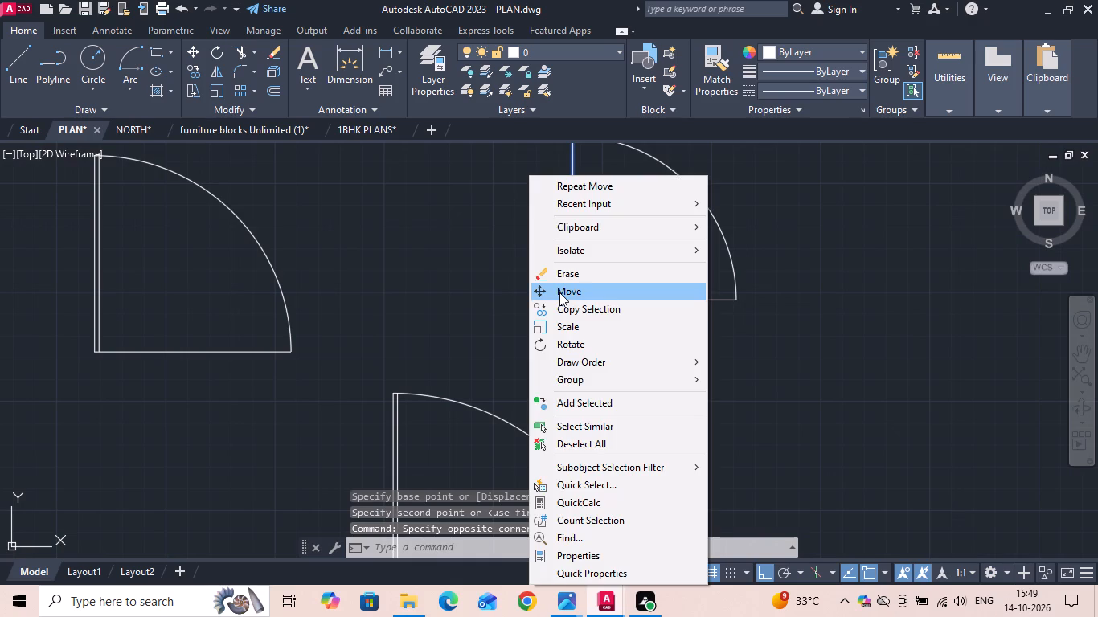
click(567, 306)
drag(633, 374, 645, 376)
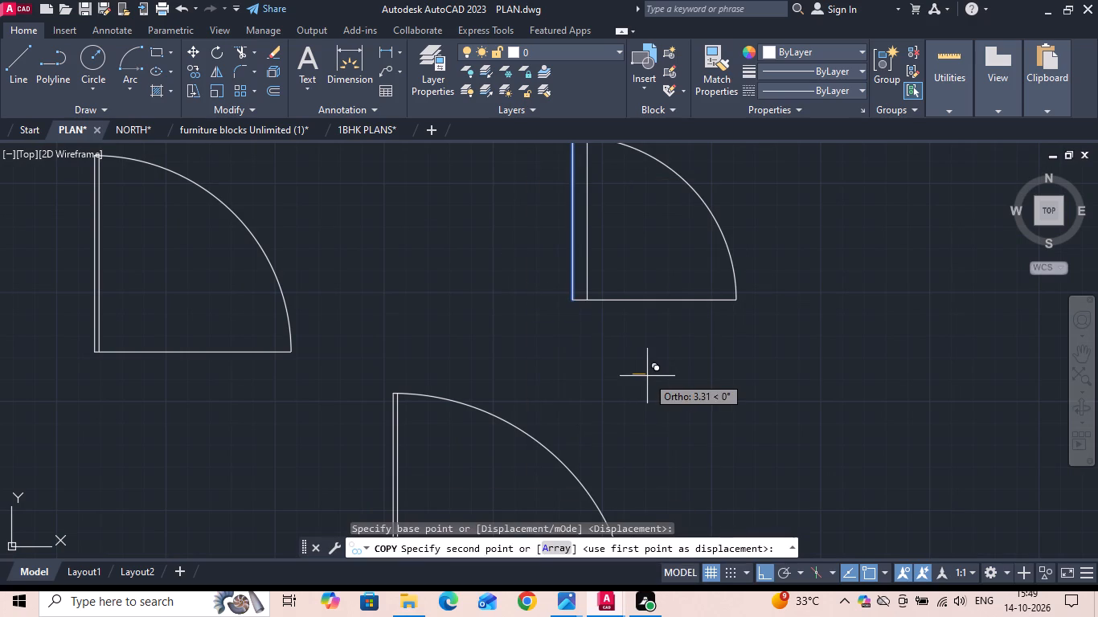
text(2)
key(space)
scroll(628, 375, down, 1)
key(Escape)
Erase the horizontal base lines of the 75-, 90- and 110-unit door symbols.
drag(653, 369, 647, 329)
click(641, 304)
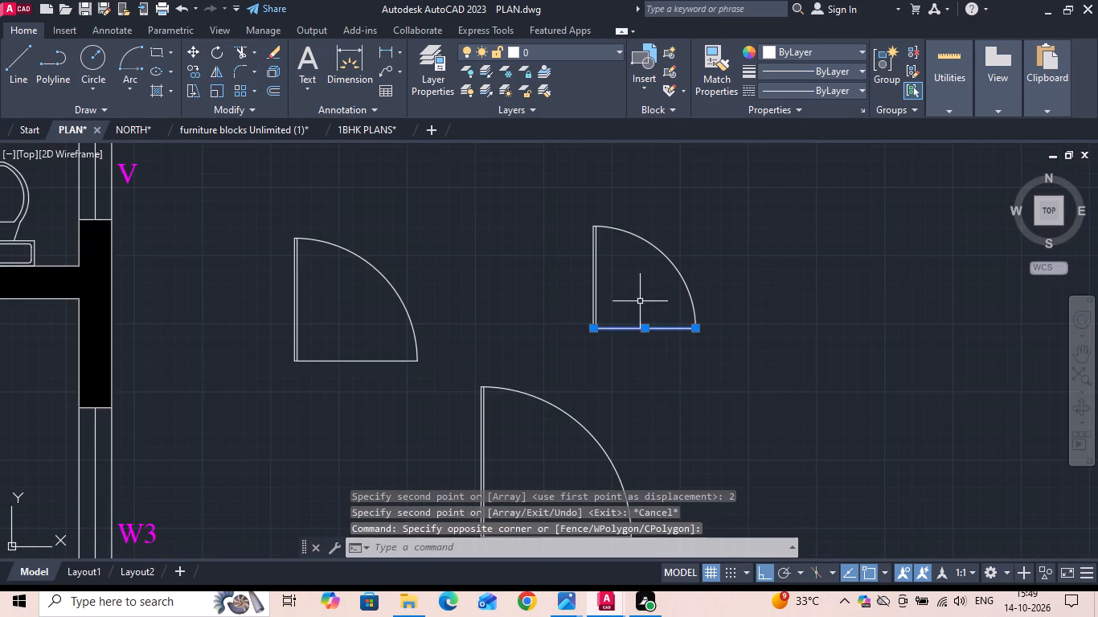
scroll(639, 299, down, 2)
click(500, 327)
scroll(523, 320, up, 2)
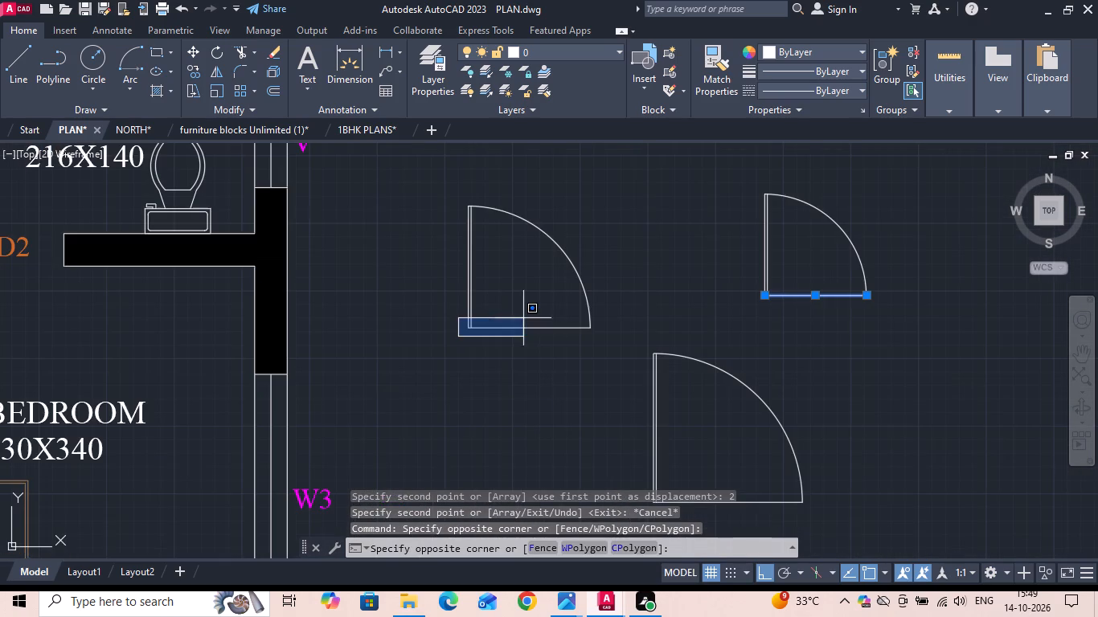
drag(549, 307, 544, 320)
click(529, 373)
drag(516, 309, 518, 317)
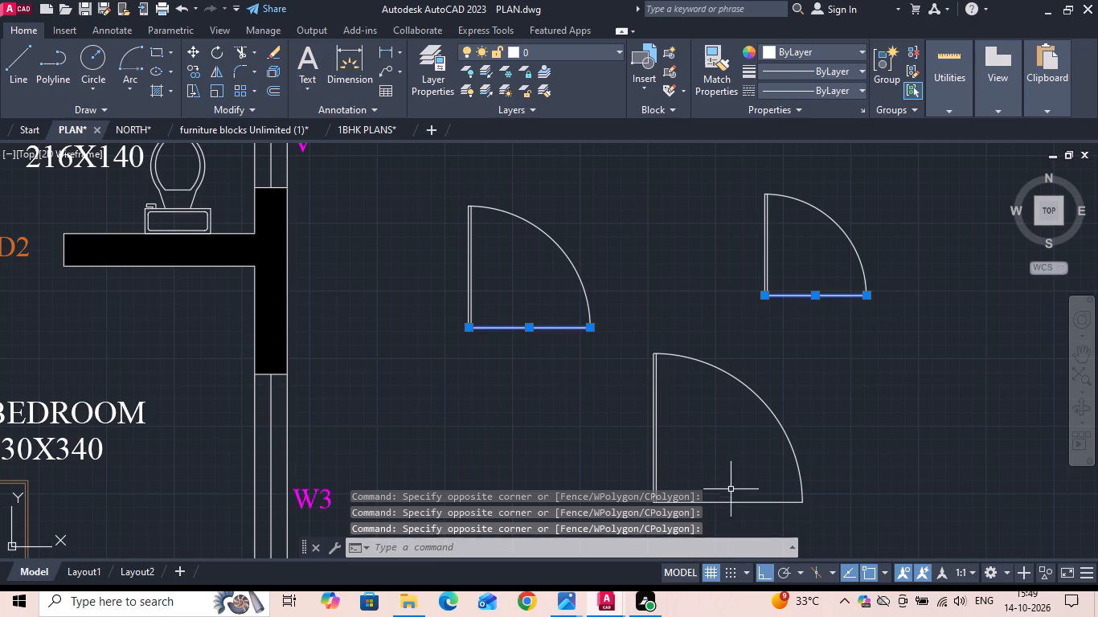
drag(744, 521, 734, 484)
click(730, 462)
key(Delete)
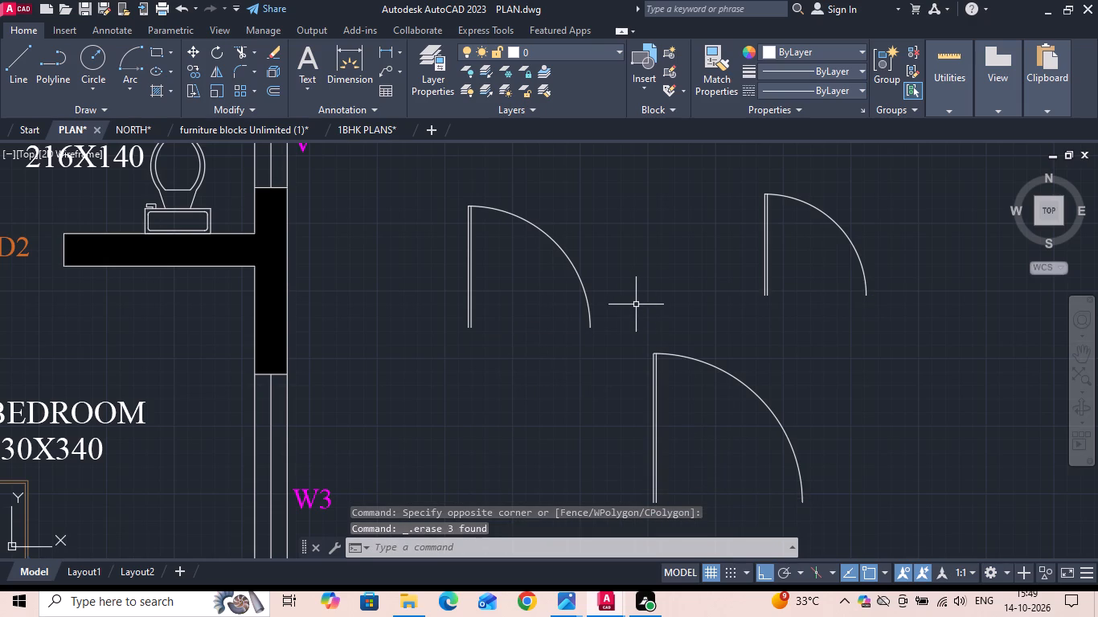
Change the color of all three door symbols to red.
scroll(535, 292, down, 1)
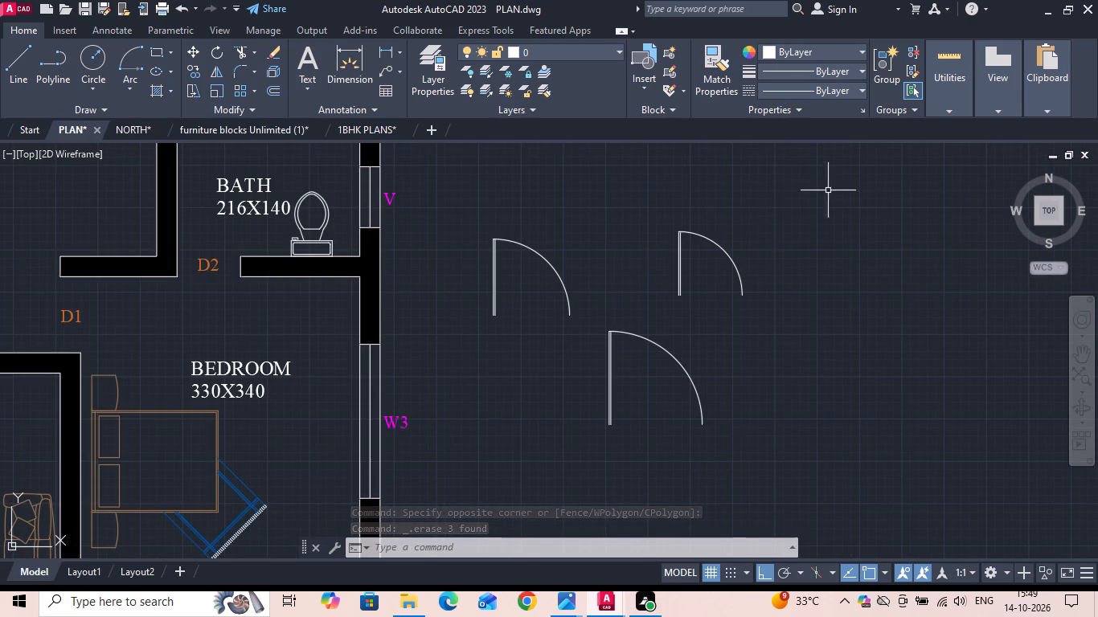
drag(833, 197, 776, 255)
click(477, 443)
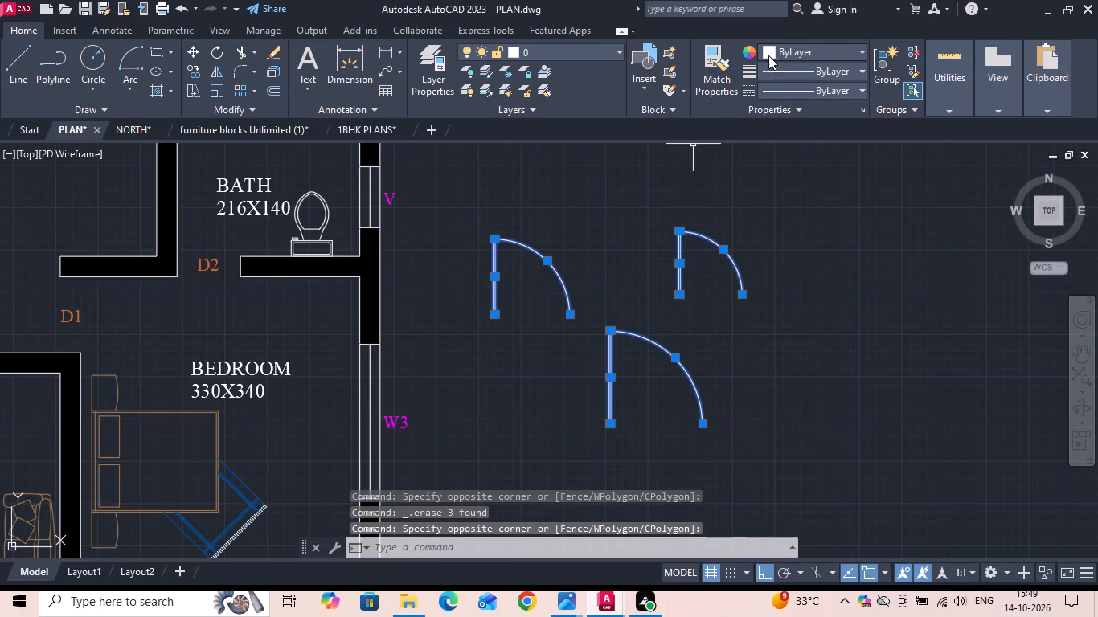
click(768, 55)
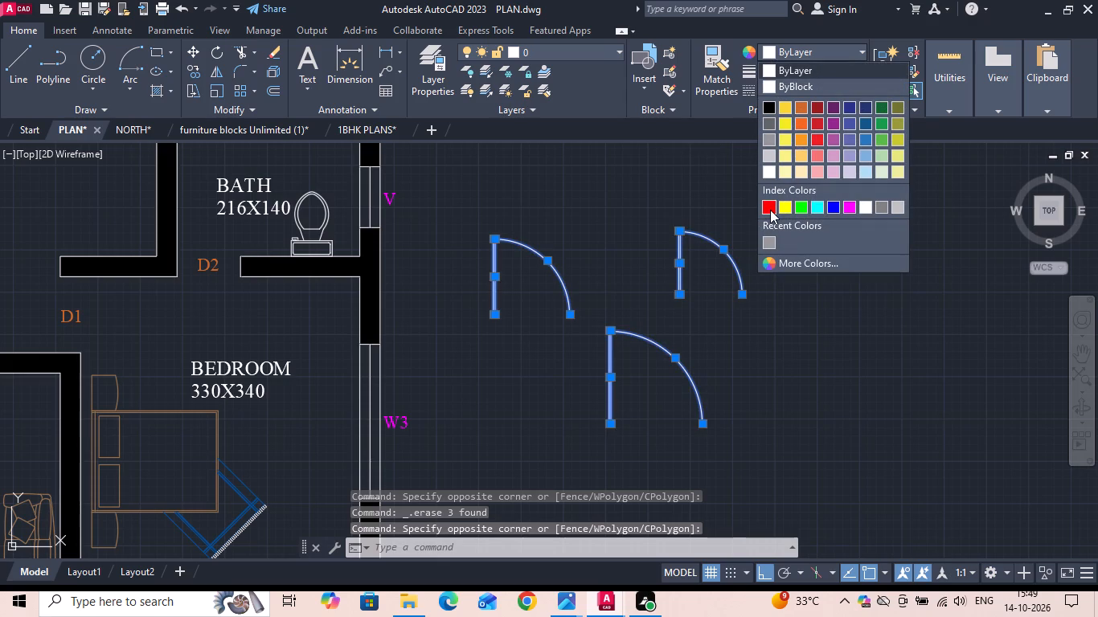
click(770, 210)
key(Escape)
key(Escape)
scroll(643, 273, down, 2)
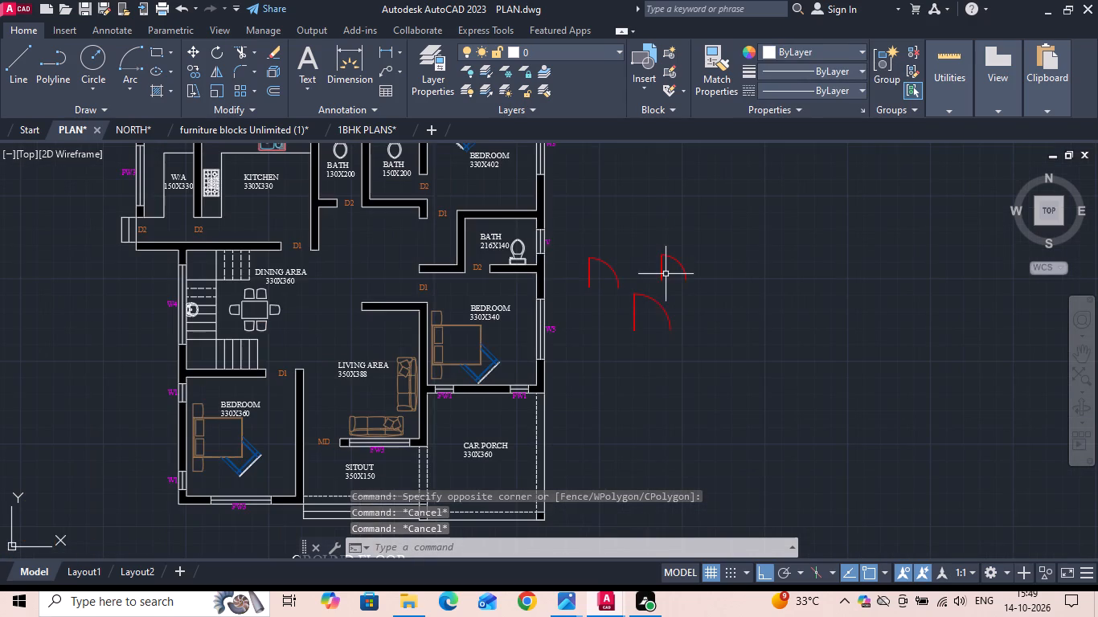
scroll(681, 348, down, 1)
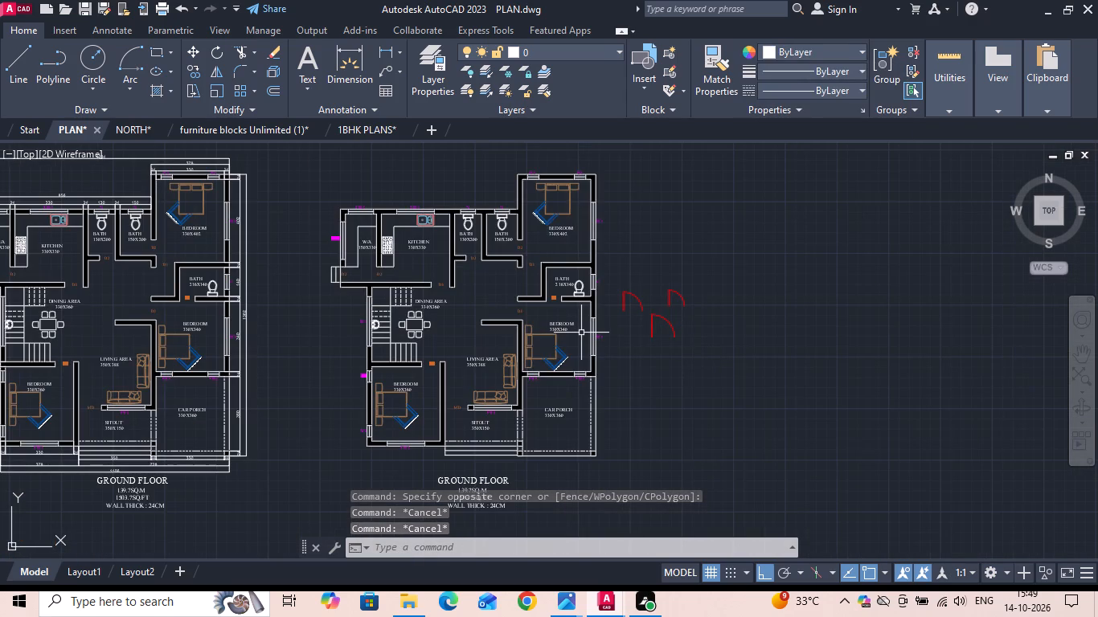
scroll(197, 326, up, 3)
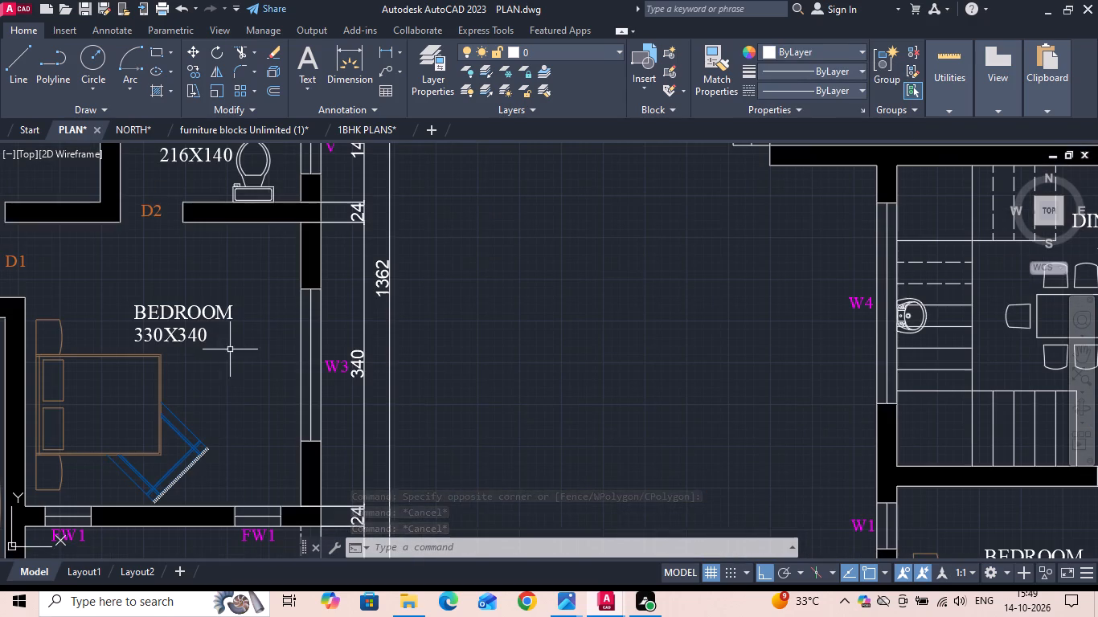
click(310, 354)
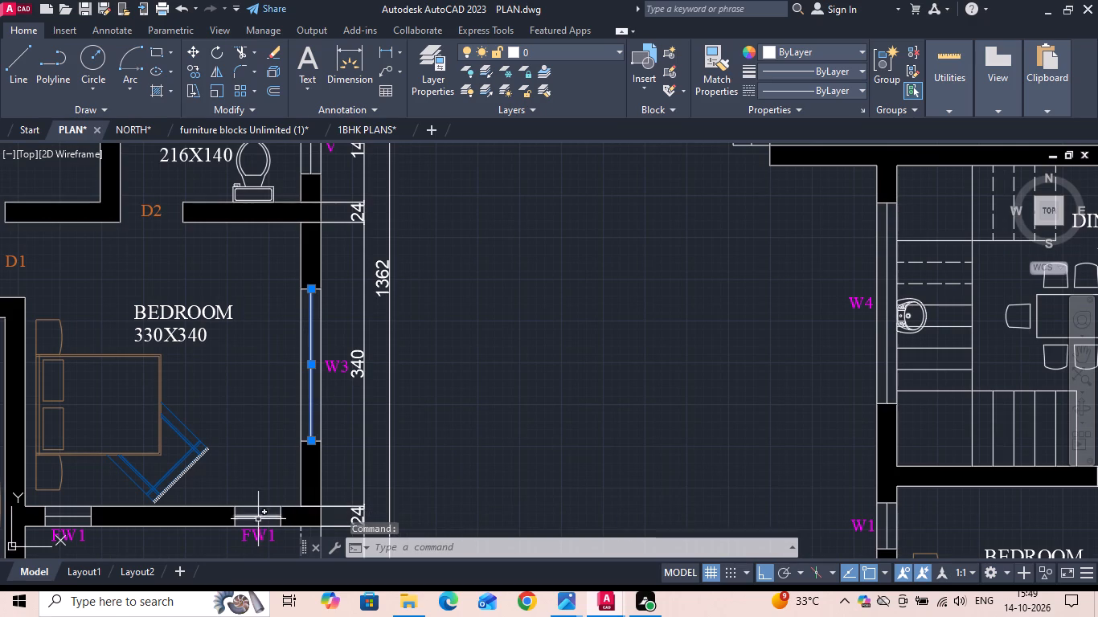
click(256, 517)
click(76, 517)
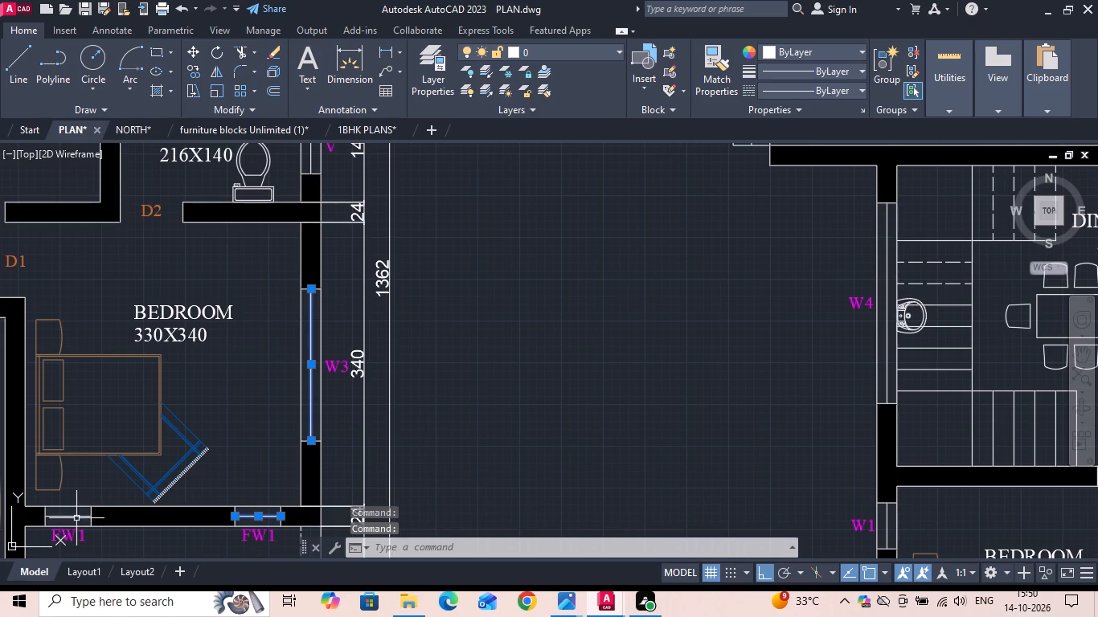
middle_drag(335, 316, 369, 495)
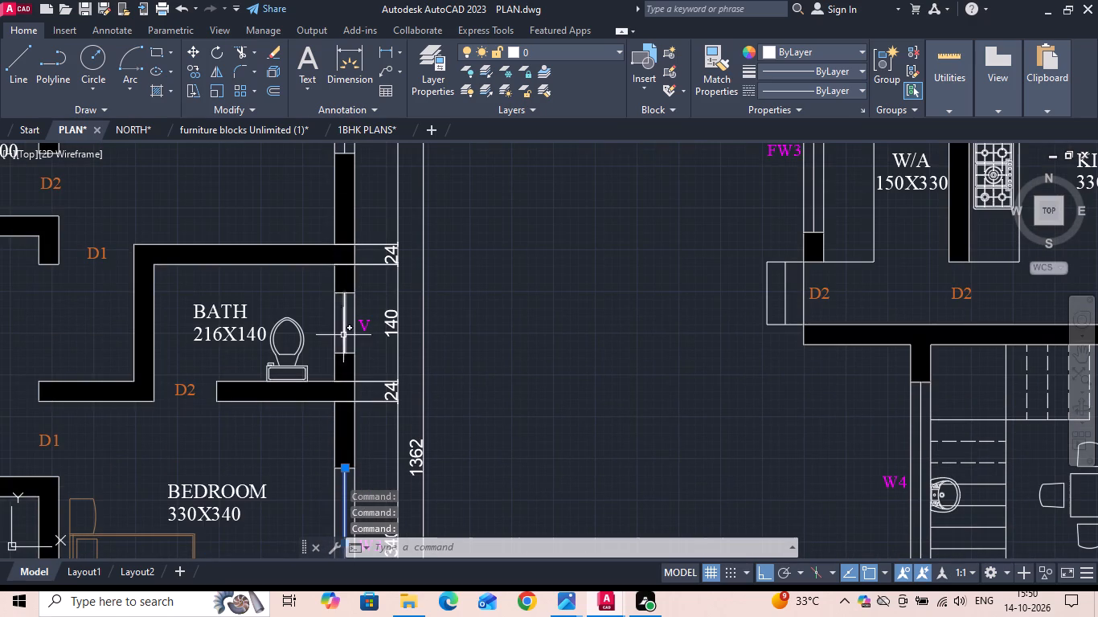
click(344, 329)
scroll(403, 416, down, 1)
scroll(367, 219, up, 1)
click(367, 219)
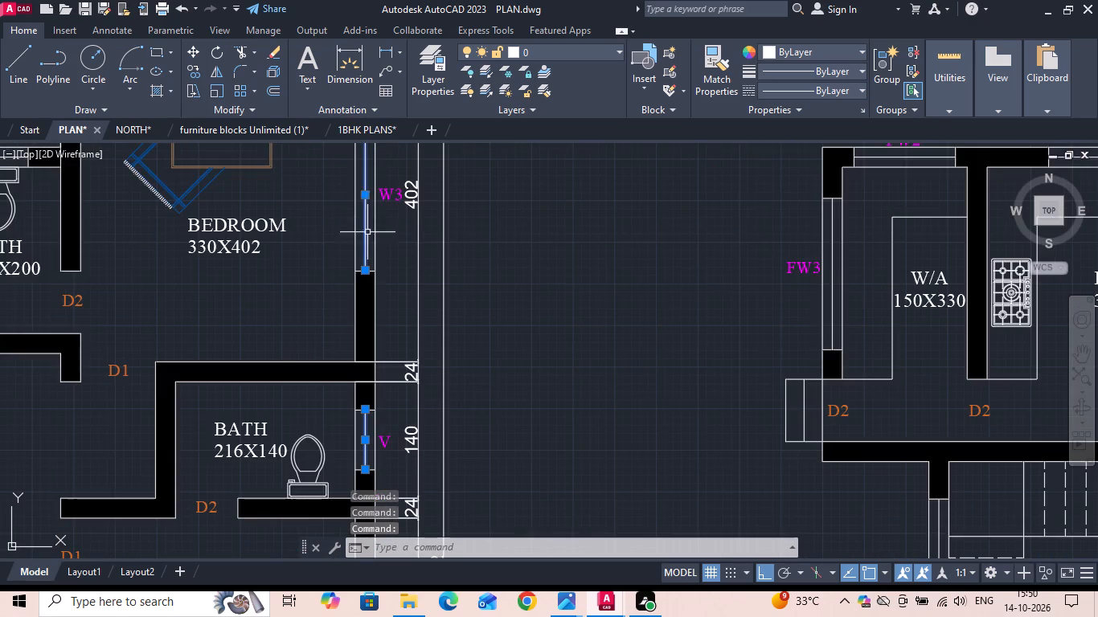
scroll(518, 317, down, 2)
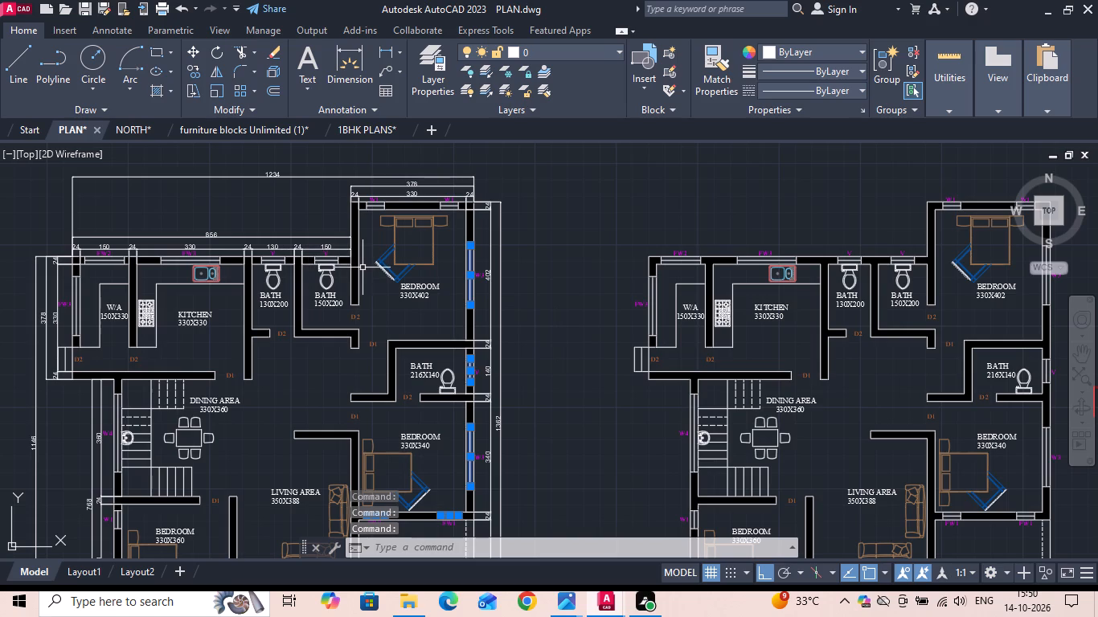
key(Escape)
Change the color of the middle lines of all windows and ventilators in the undimensioned ground floor plan to red.
scroll(645, 301, up, 2)
click(658, 291)
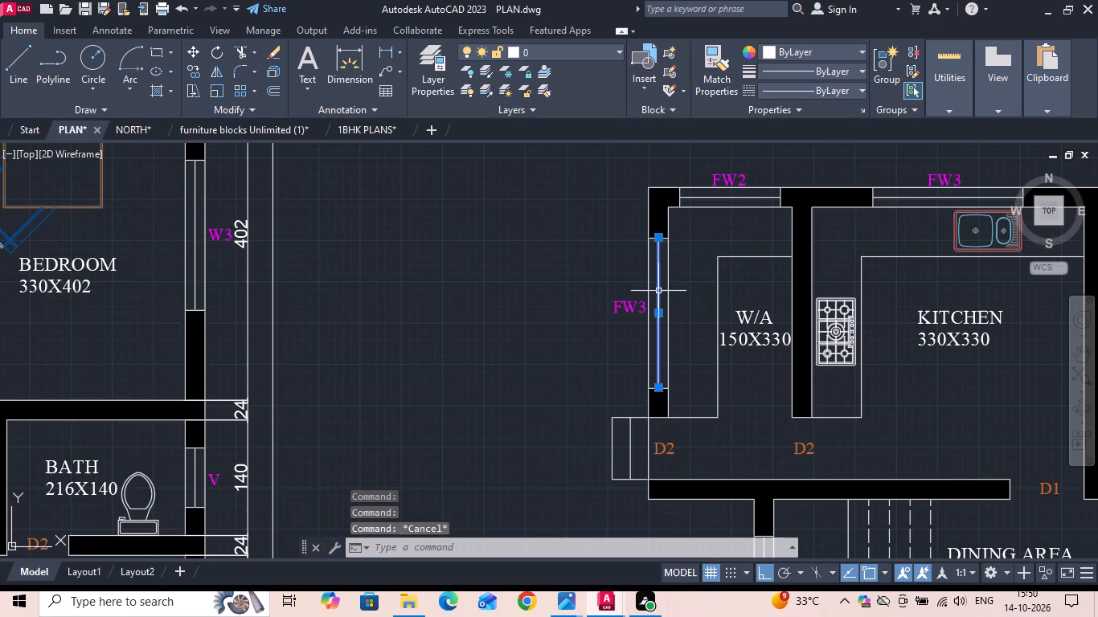
click(718, 197)
middle_drag(764, 231, 163, 234)
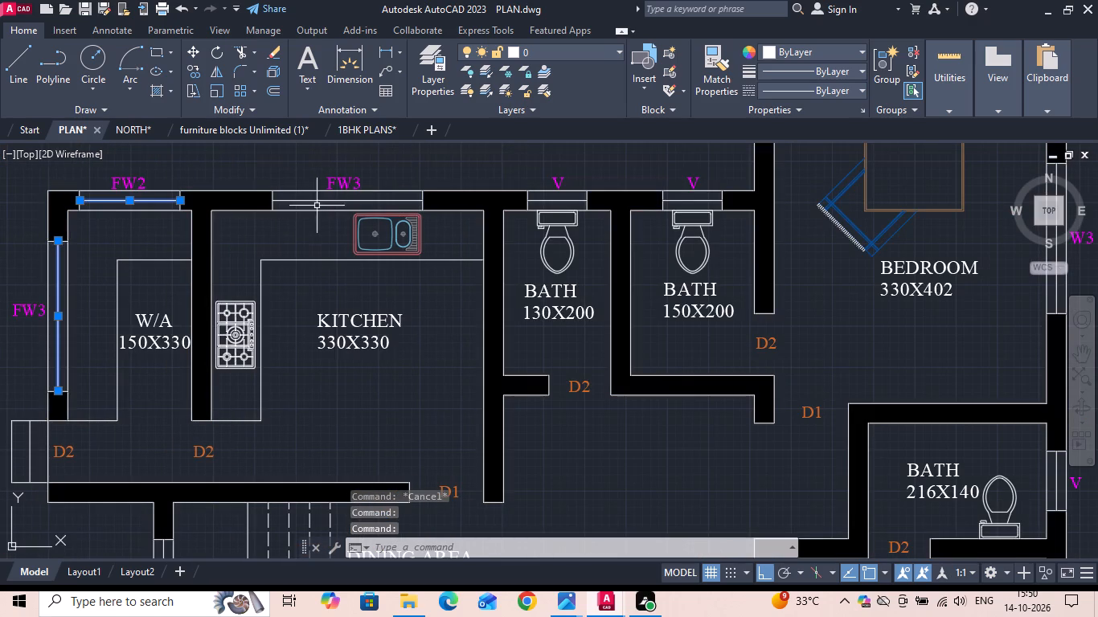
click(338, 199)
click(551, 199)
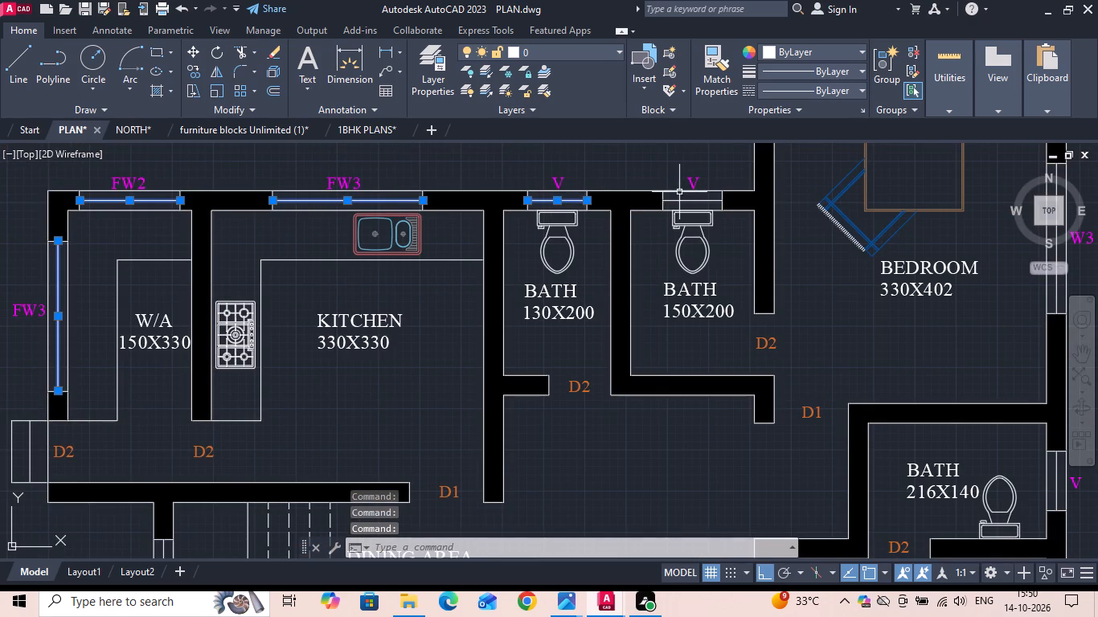
click(685, 202)
scroll(0, 374, down, 1)
scroll(531, 190, up, 1)
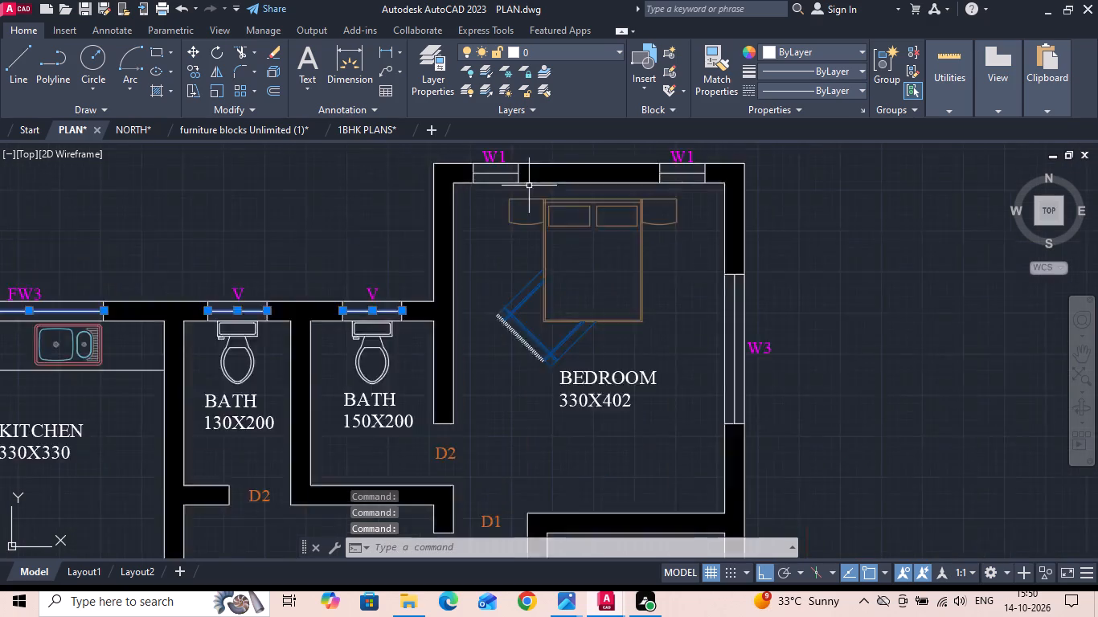
scroll(528, 183, up, 1)
click(473, 170)
click(758, 172)
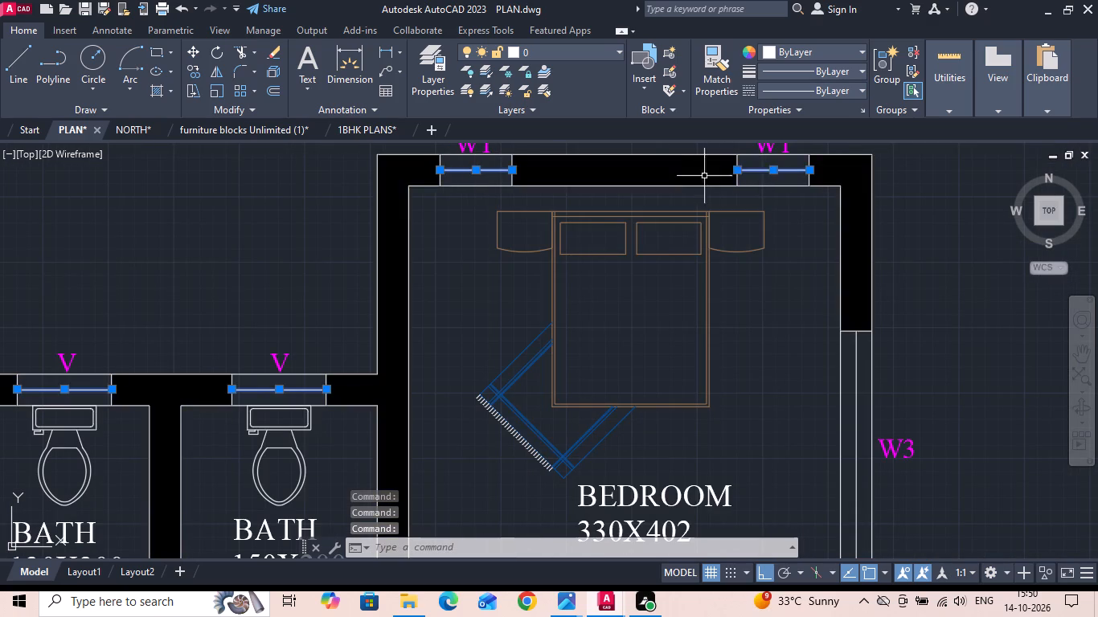
scroll(599, 170, down, 2)
click(691, 284)
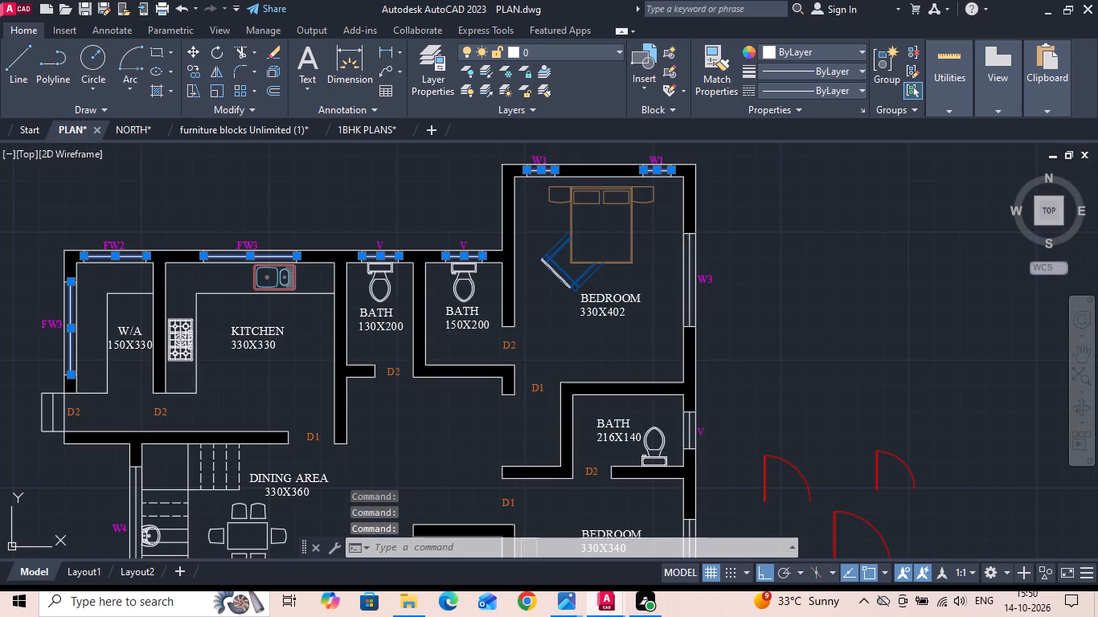
scroll(699, 450, up, 2)
click(671, 390)
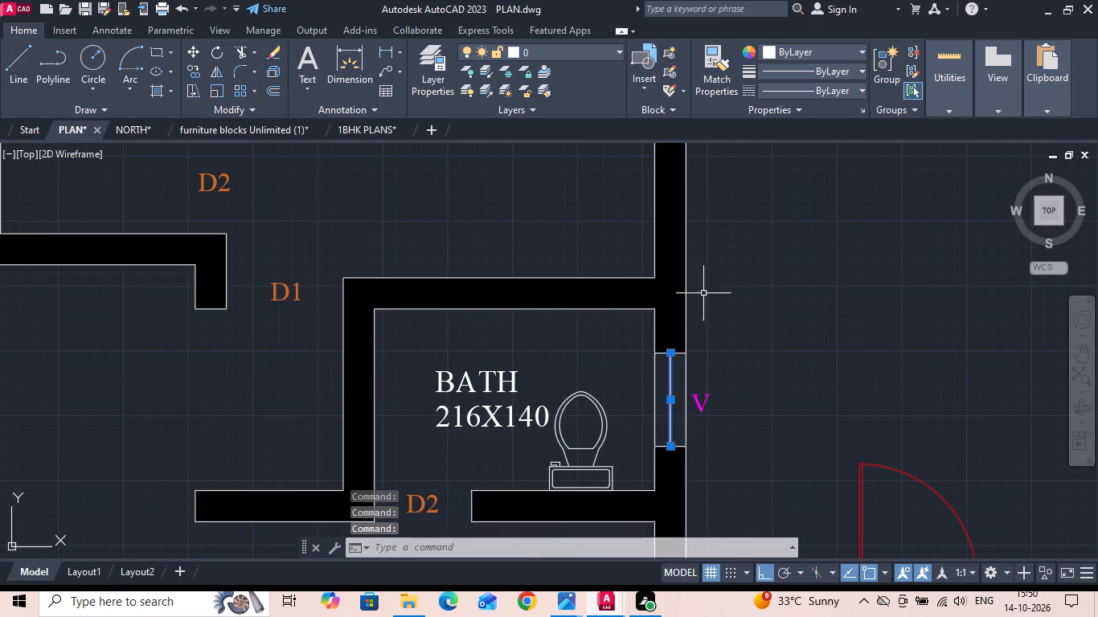
scroll(702, 210, down, 2)
scroll(683, 399, up, 3)
click(707, 373)
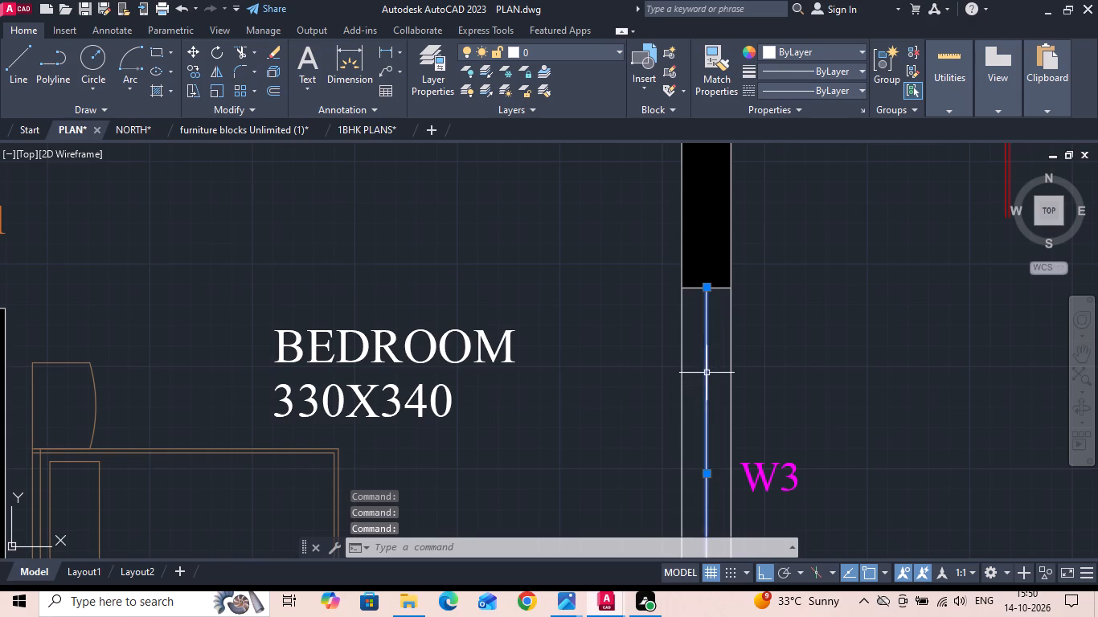
scroll(555, 235, down, 3)
scroll(535, 407, up, 3)
click(621, 309)
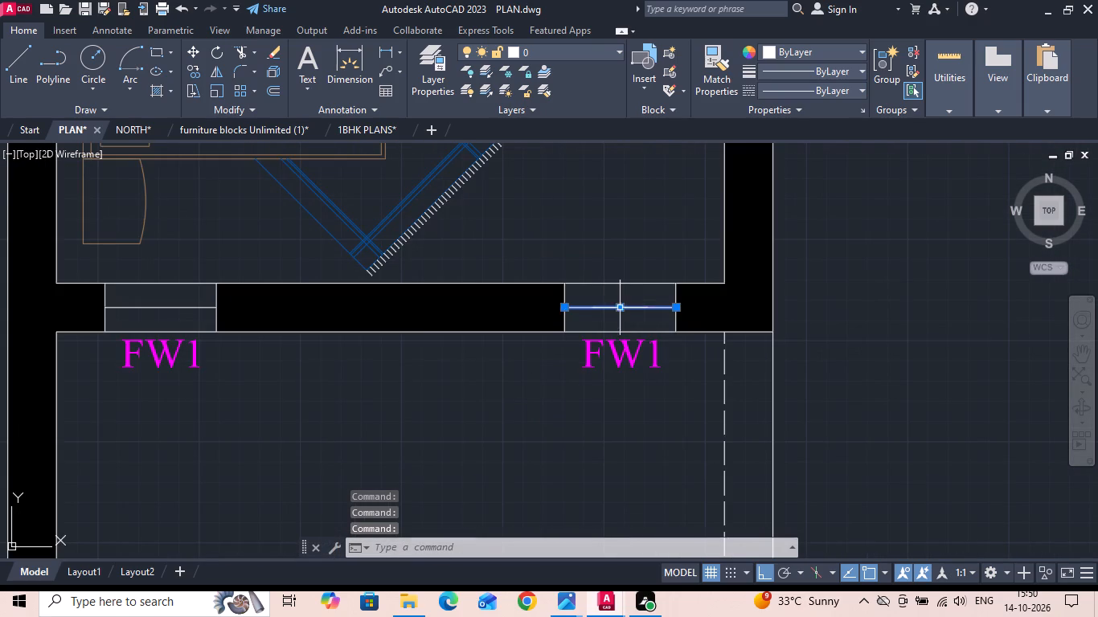
click(160, 306)
scroll(460, 252, down, 3)
scroll(305, 378, up, 1)
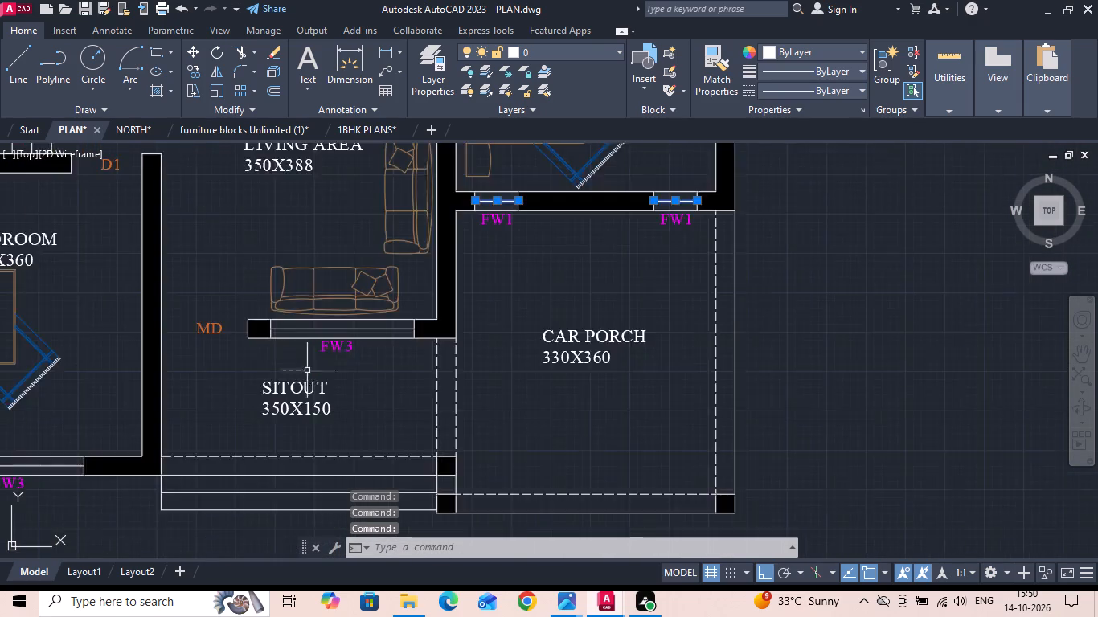
scroll(309, 366, up, 1)
click(306, 318)
click(299, 311)
scroll(493, 333, down, 2)
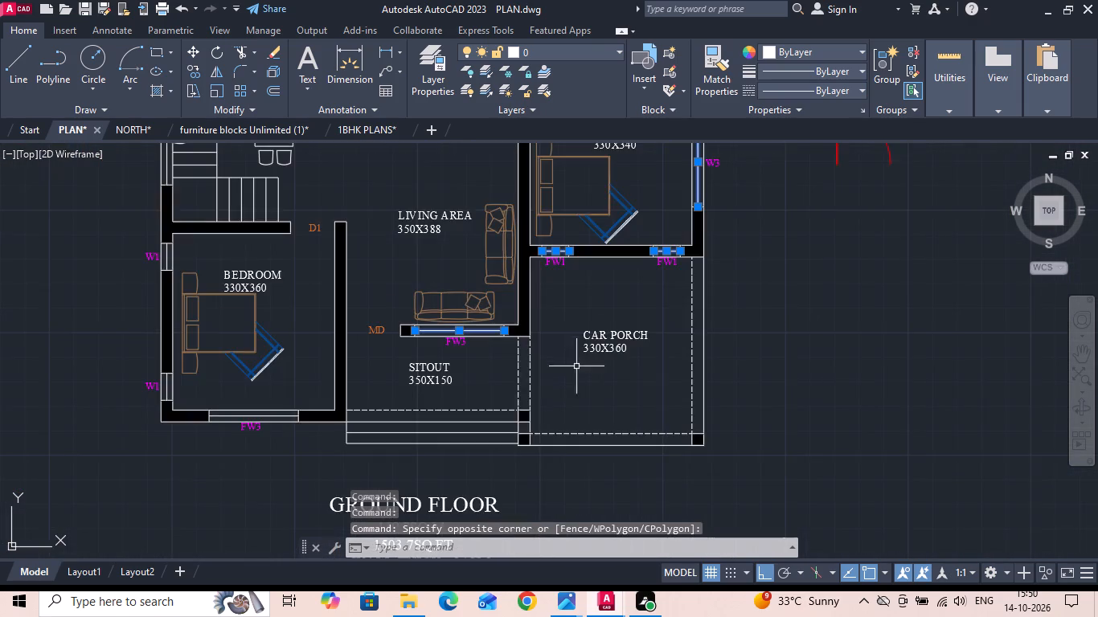
scroll(291, 407, up, 1)
click(188, 427)
click(182, 415)
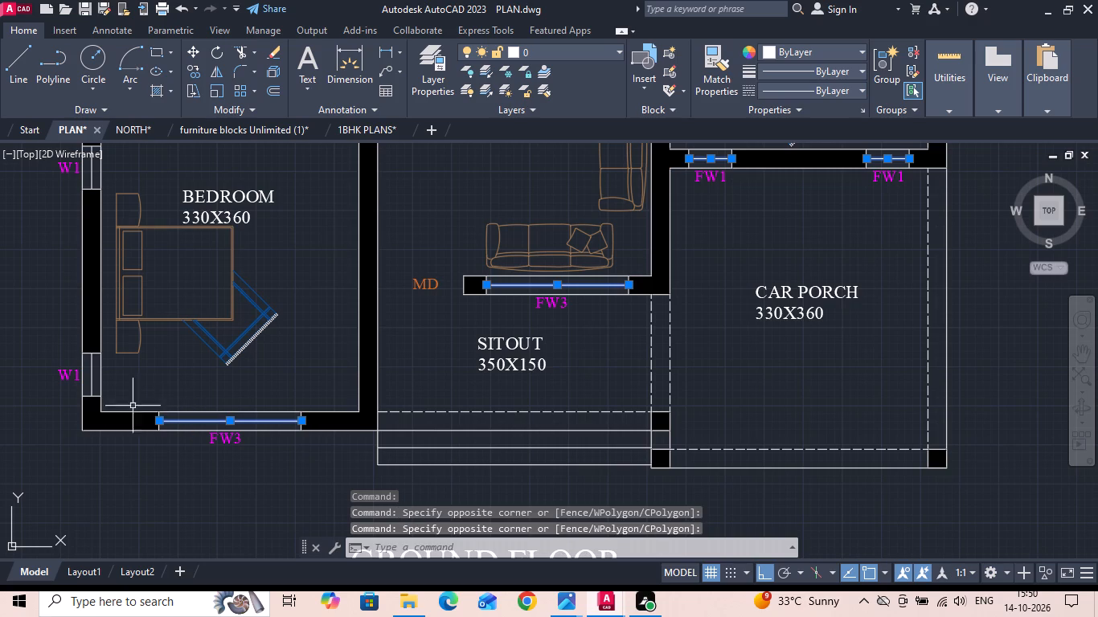
click(90, 371)
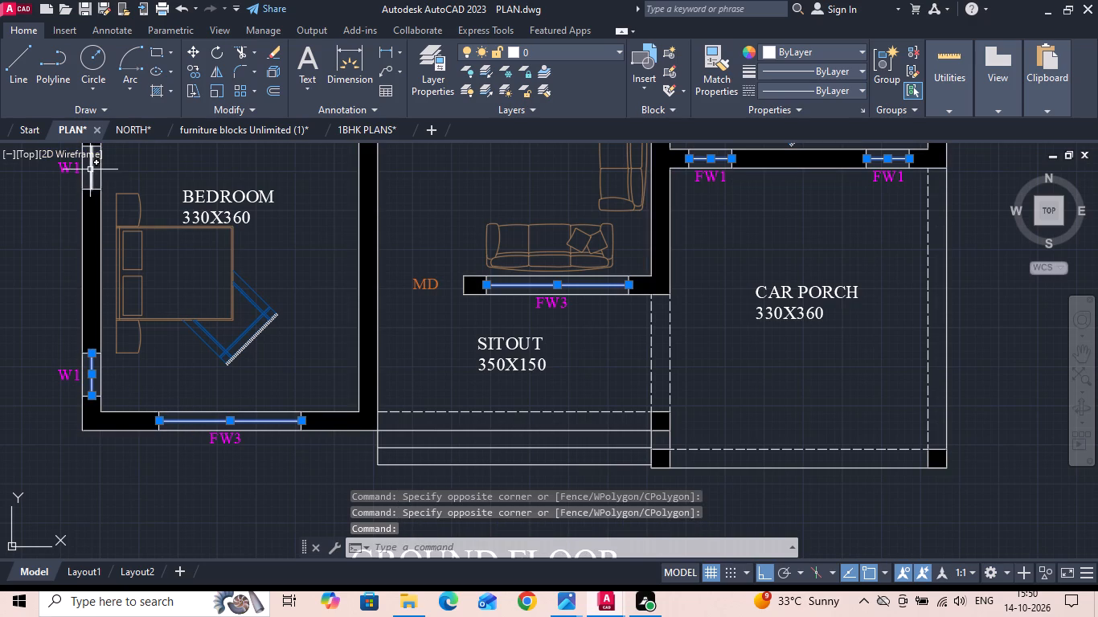
click(90, 170)
middle_drag(249, 269, 341, 513)
scroll(350, 540, down, 1)
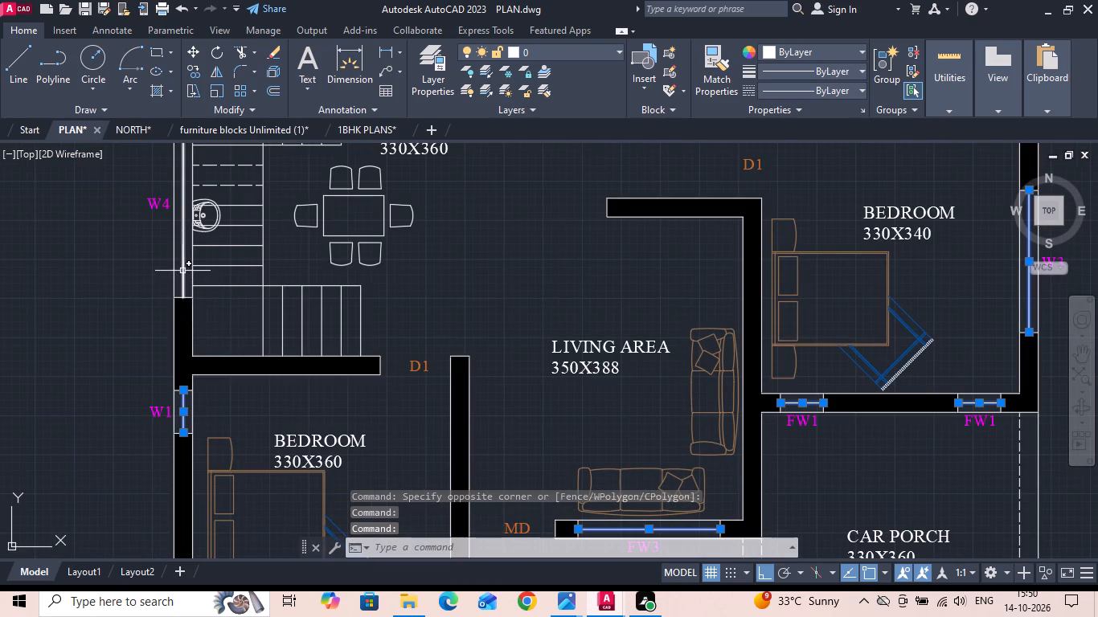
click(182, 270)
scroll(372, 392, down, 2)
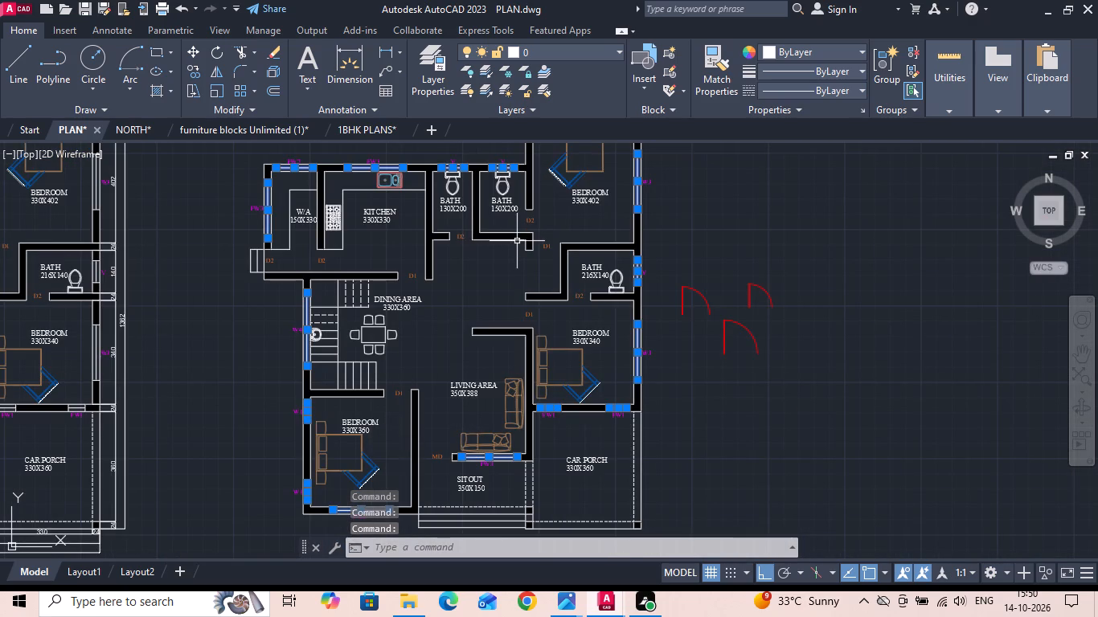
click(768, 48)
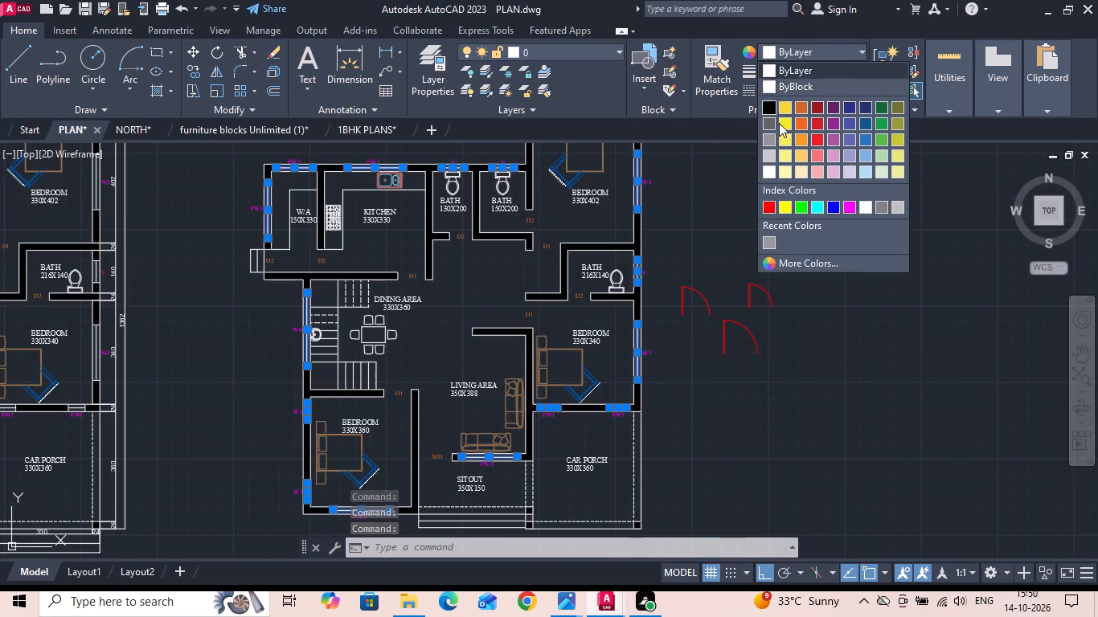
click(764, 202)
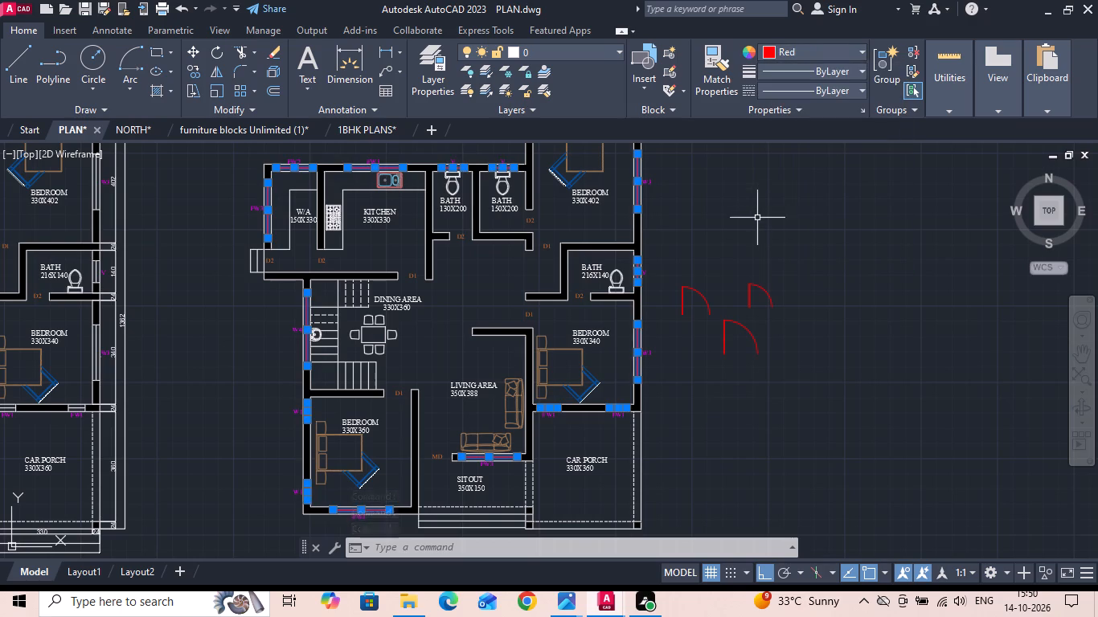
key(Escape)
Change the color of the middle lines of all windows and ventilators in the dimensioned ground floor plan to red.
scroll(867, 314, down, 1)
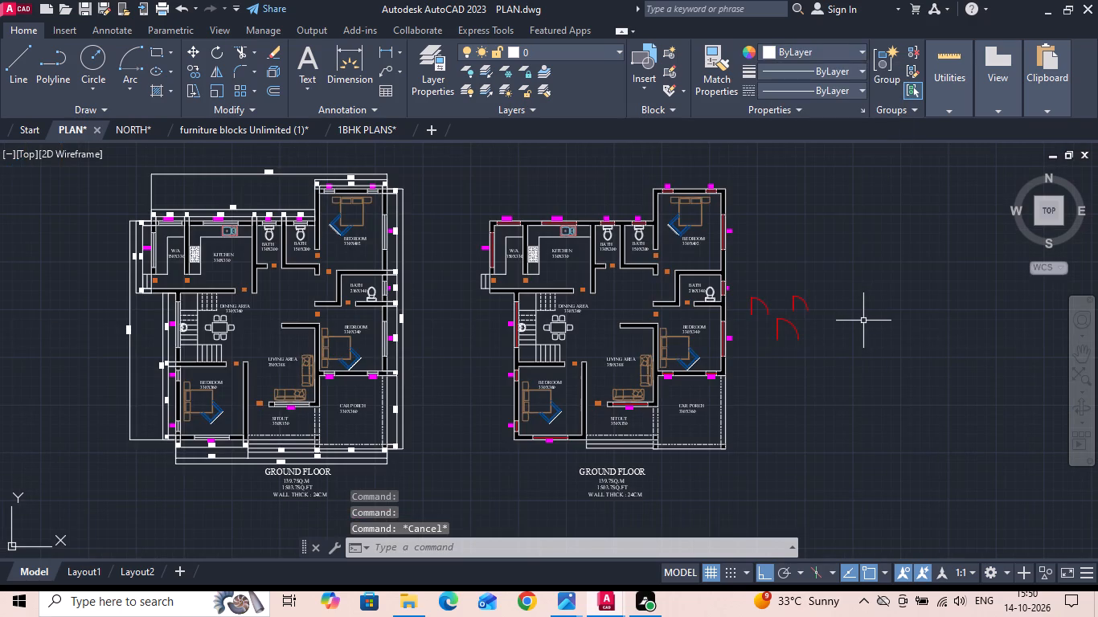
scroll(145, 258, up, 2)
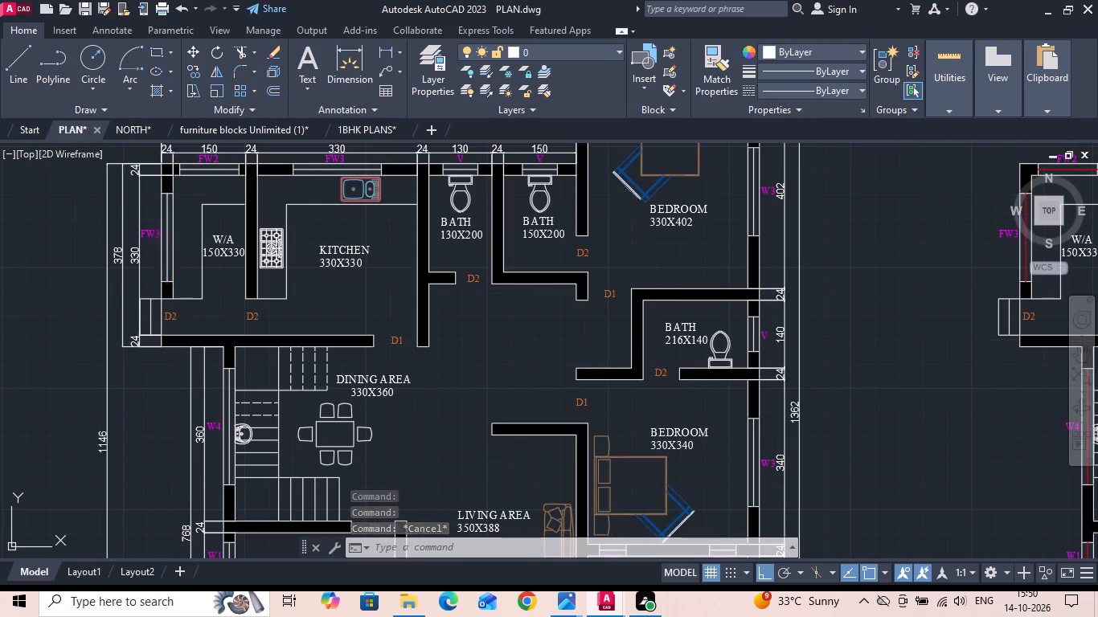
click(169, 235)
middle_drag(258, 227, 264, 309)
scroll(227, 261, up, 2)
click(207, 234)
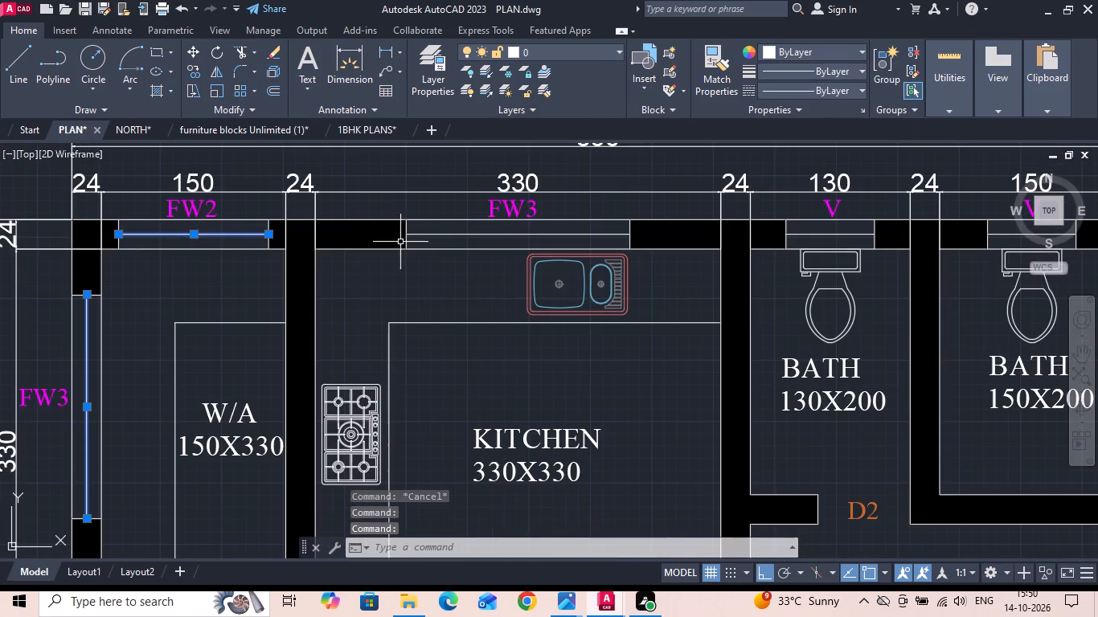
click(503, 235)
scroll(298, 265, down, 1)
scroll(572, 253, up, 1)
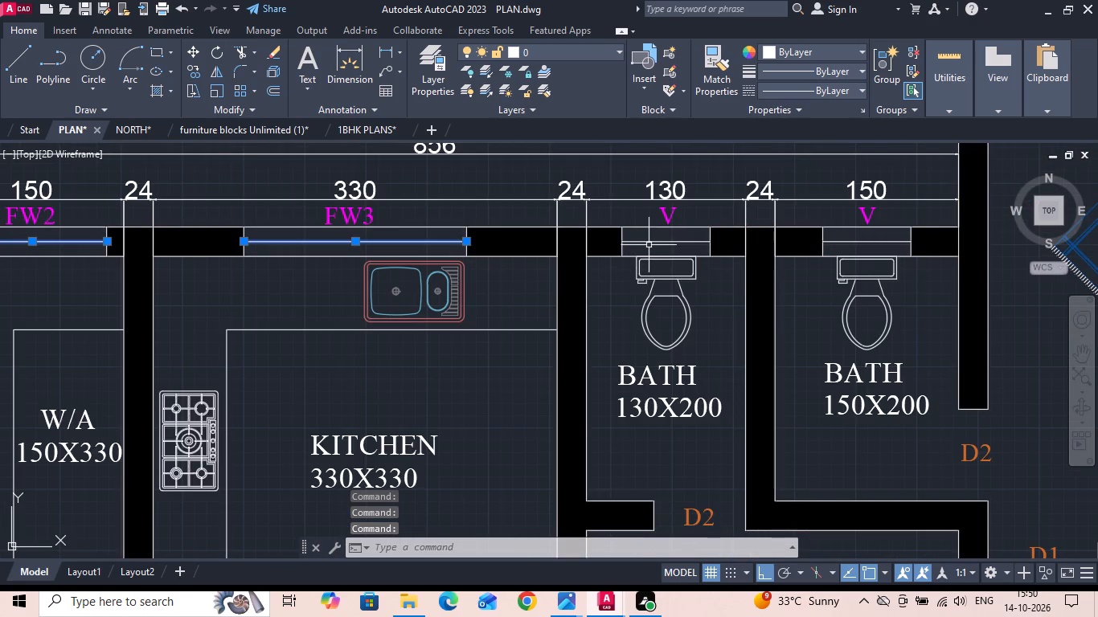
click(649, 244)
click(650, 241)
click(689, 243)
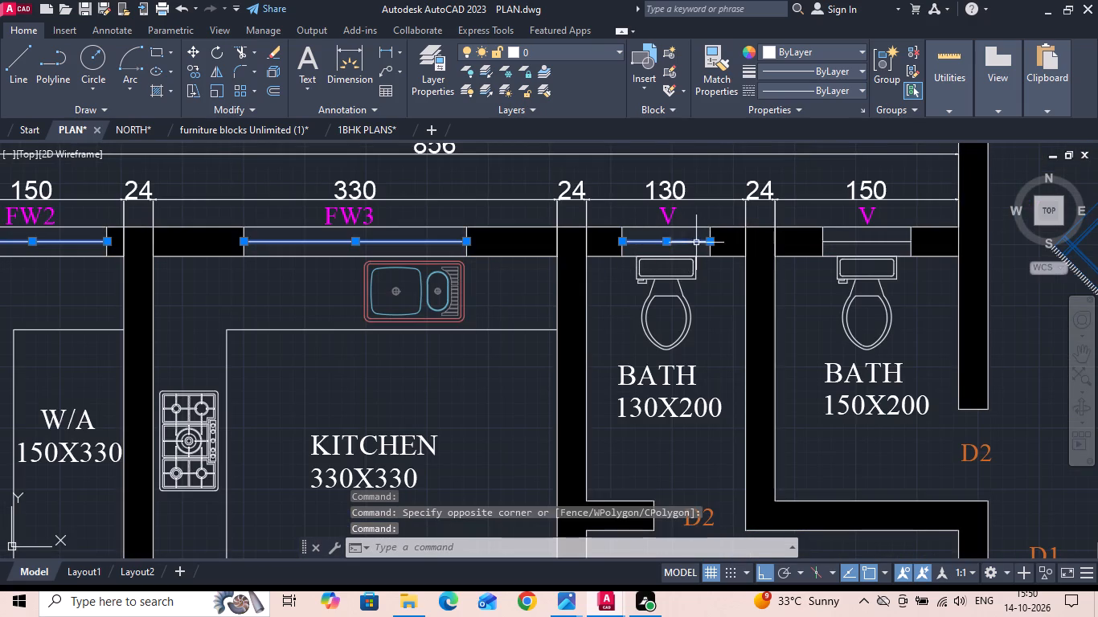
click(840, 244)
click(836, 236)
scroll(357, 382, down, 1)
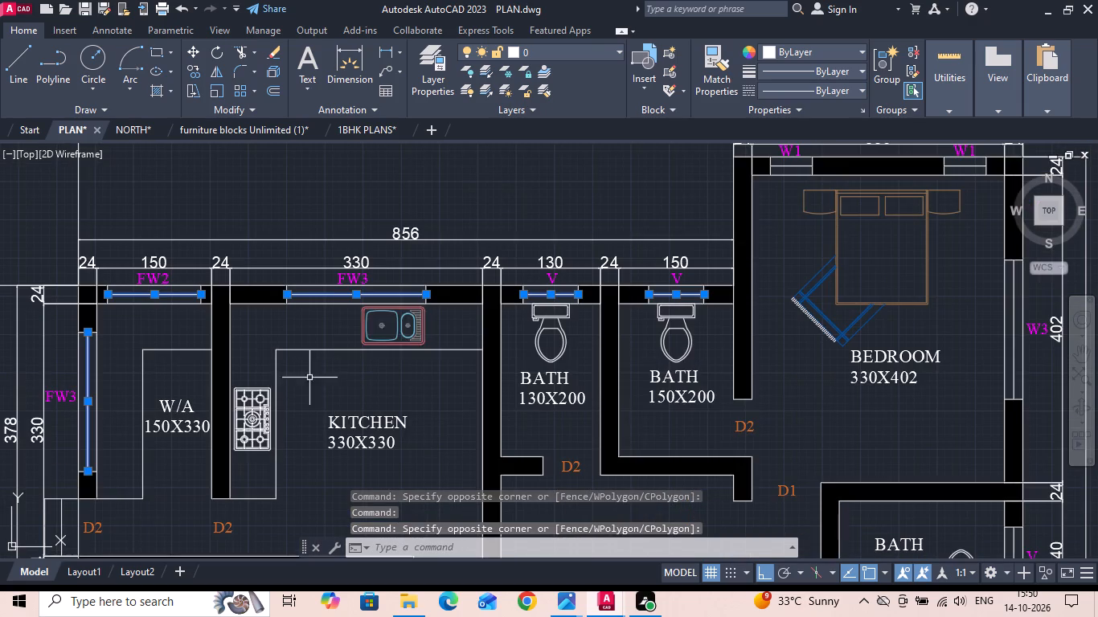
click(792, 169)
scroll(775, 165, up, 1)
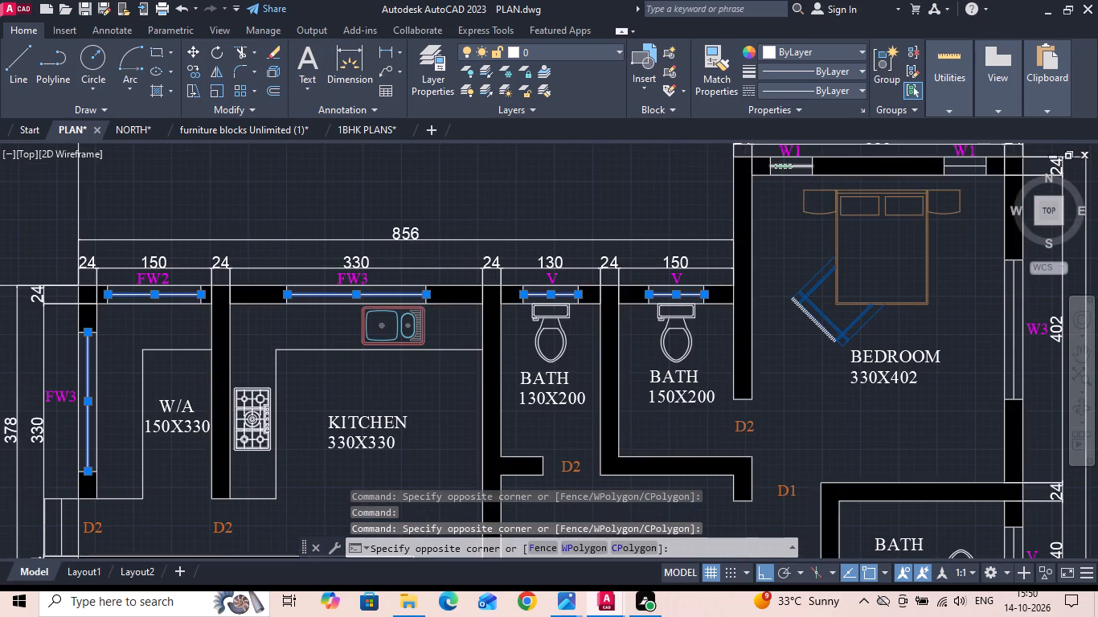
click(776, 165)
middle_drag(653, 292, 6, 343)
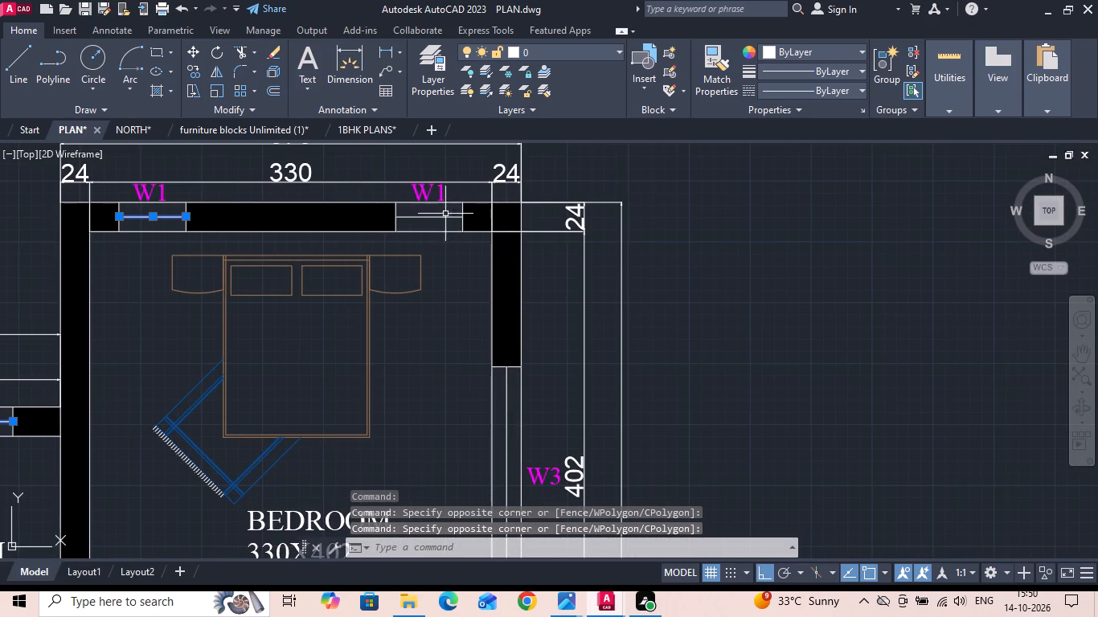
drag(443, 215, 436, 222)
scroll(486, 212, down, 2)
click(494, 303)
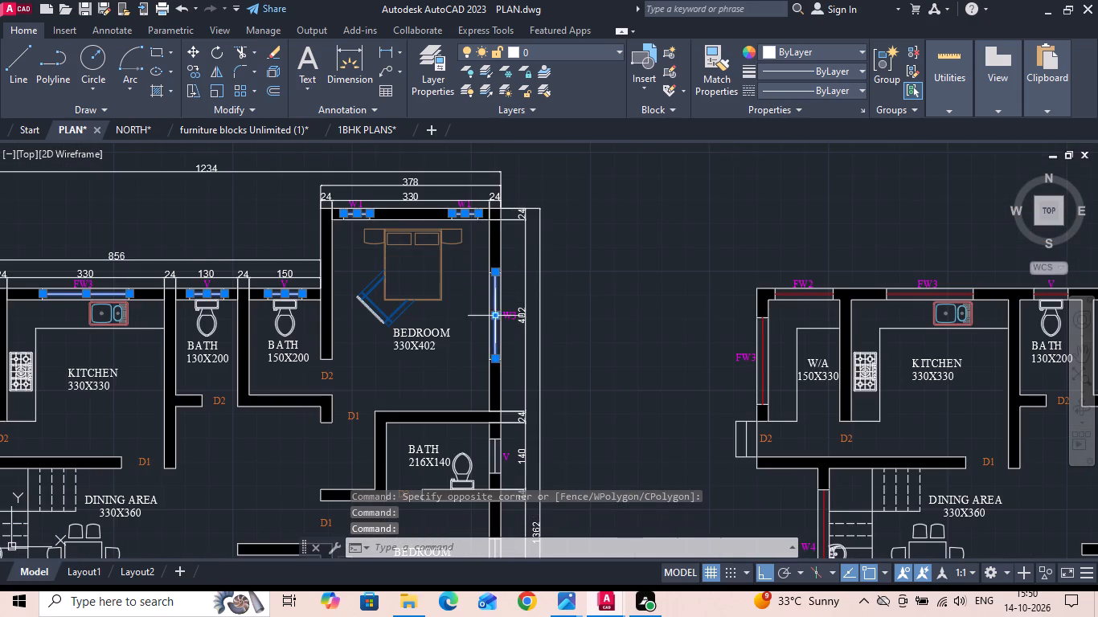
middle_drag(481, 384, 502, 242)
scroll(517, 319, up, 2)
click(512, 321)
scroll(608, 198, down, 2)
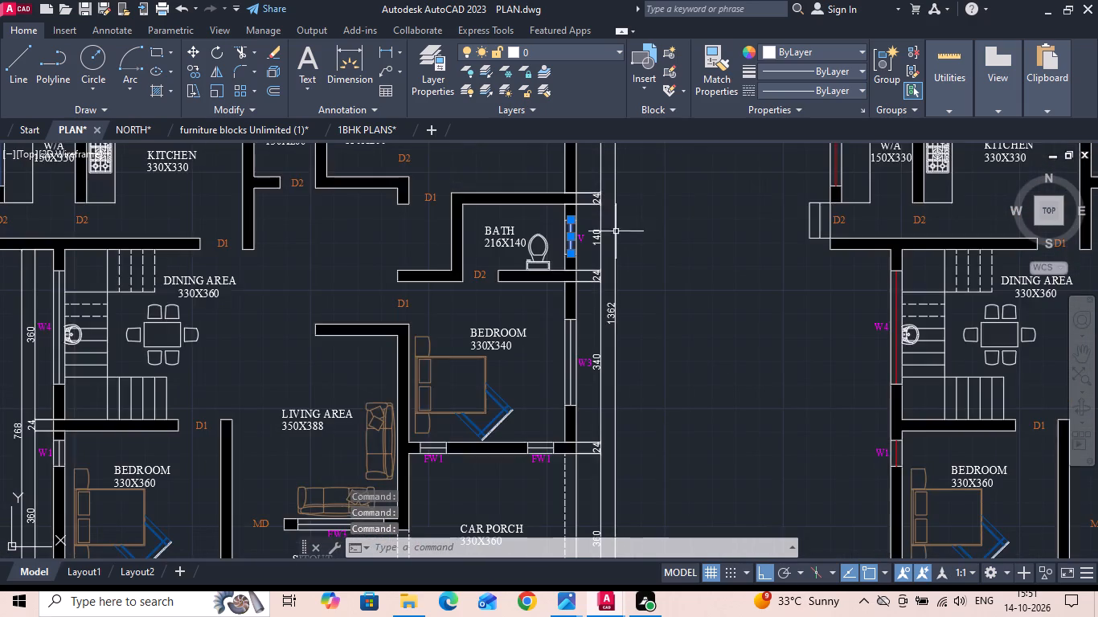
scroll(569, 358, up, 2)
click(572, 346)
scroll(668, 218, down, 2)
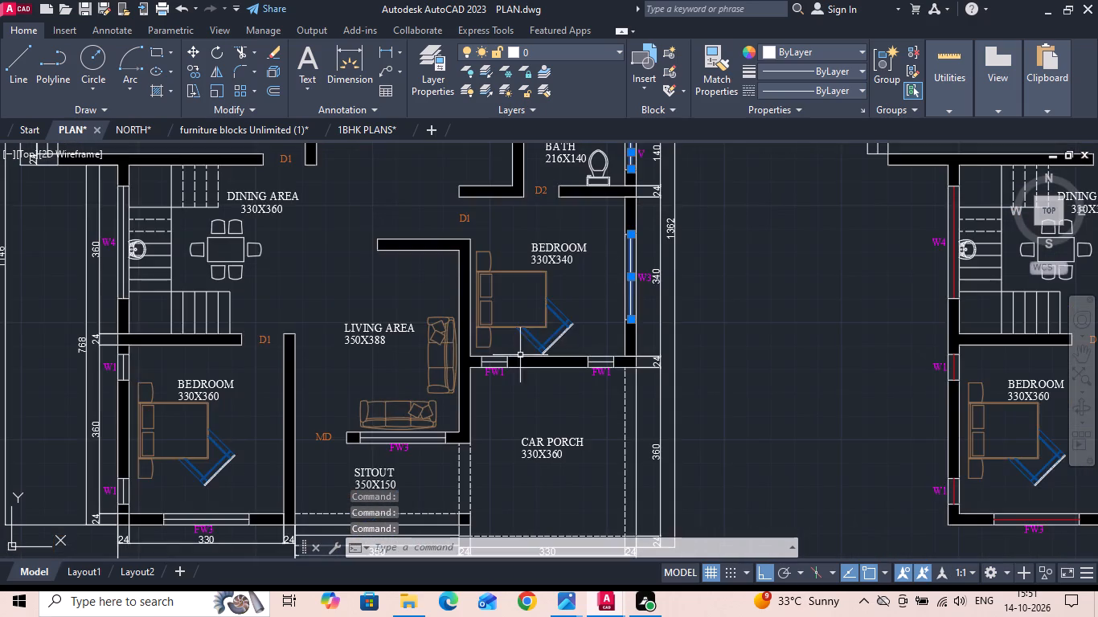
scroll(516, 360, up, 2)
click(455, 368)
click(453, 357)
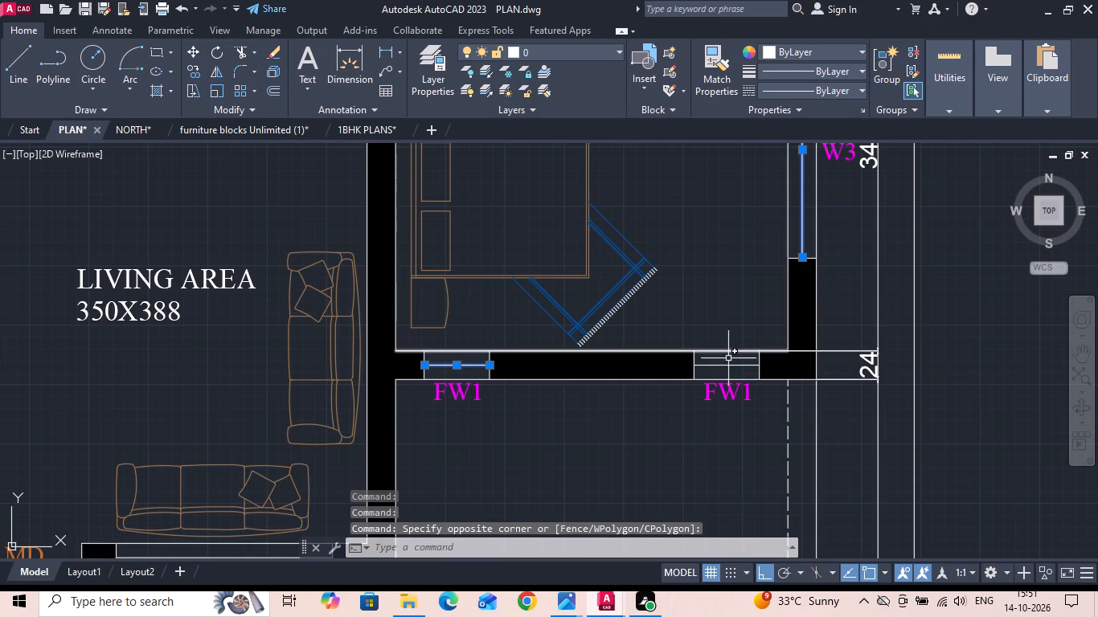
click(719, 364)
scroll(734, 276, down, 2)
scroll(498, 407, up, 3)
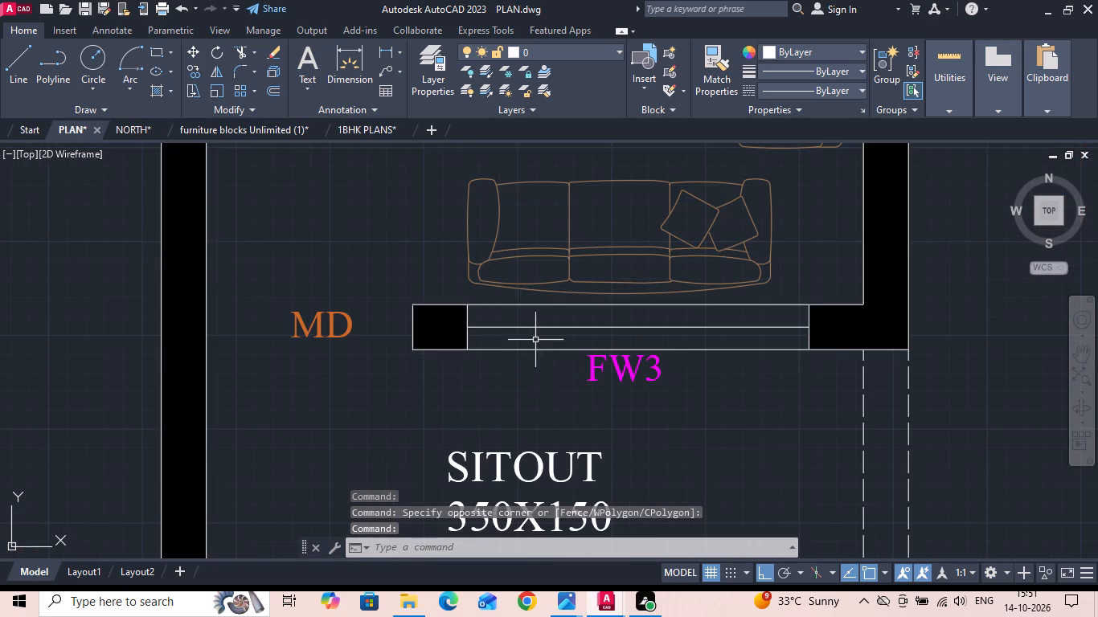
click(535, 338)
click(524, 319)
scroll(620, 298, down, 2)
scroll(342, 443, up, 1)
click(333, 435)
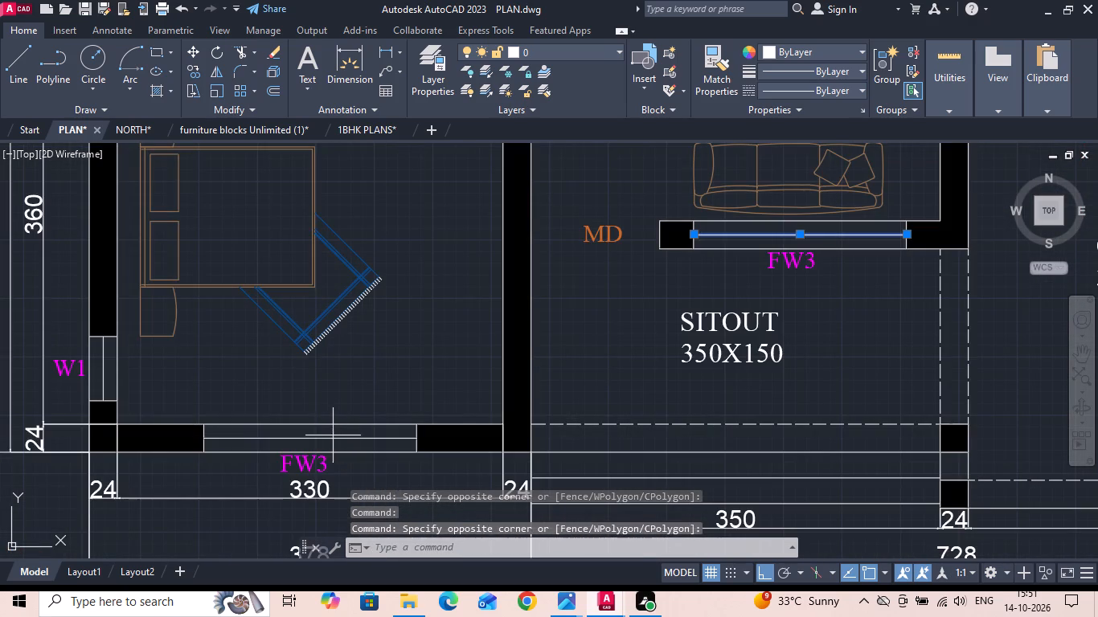
click(300, 445)
click(101, 374)
scroll(266, 427, down, 1)
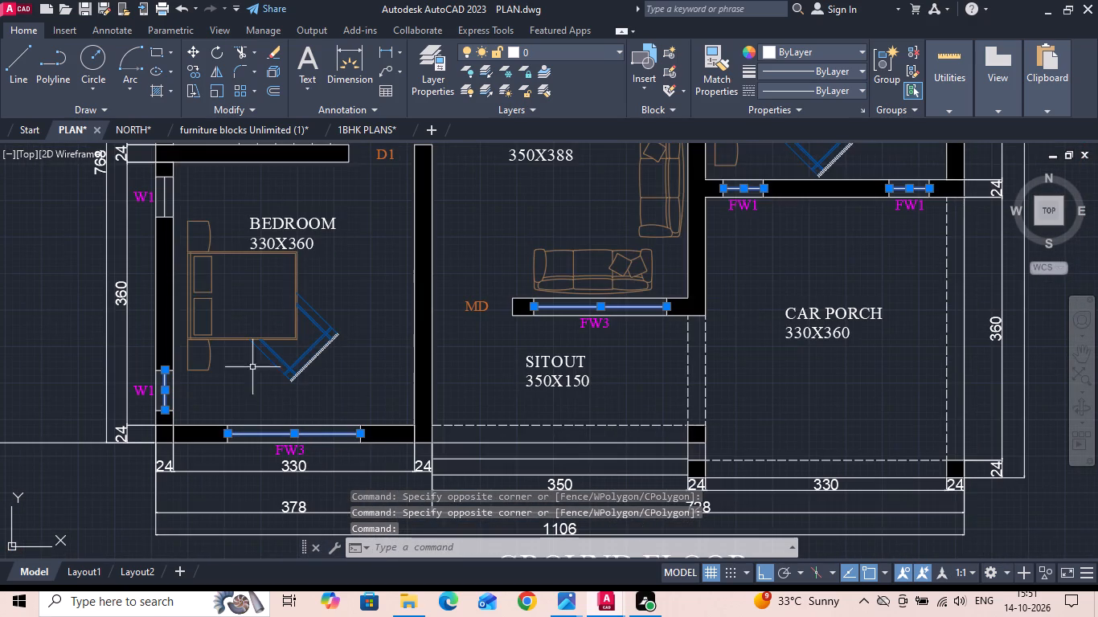
click(164, 205)
scroll(432, 411, down, 2)
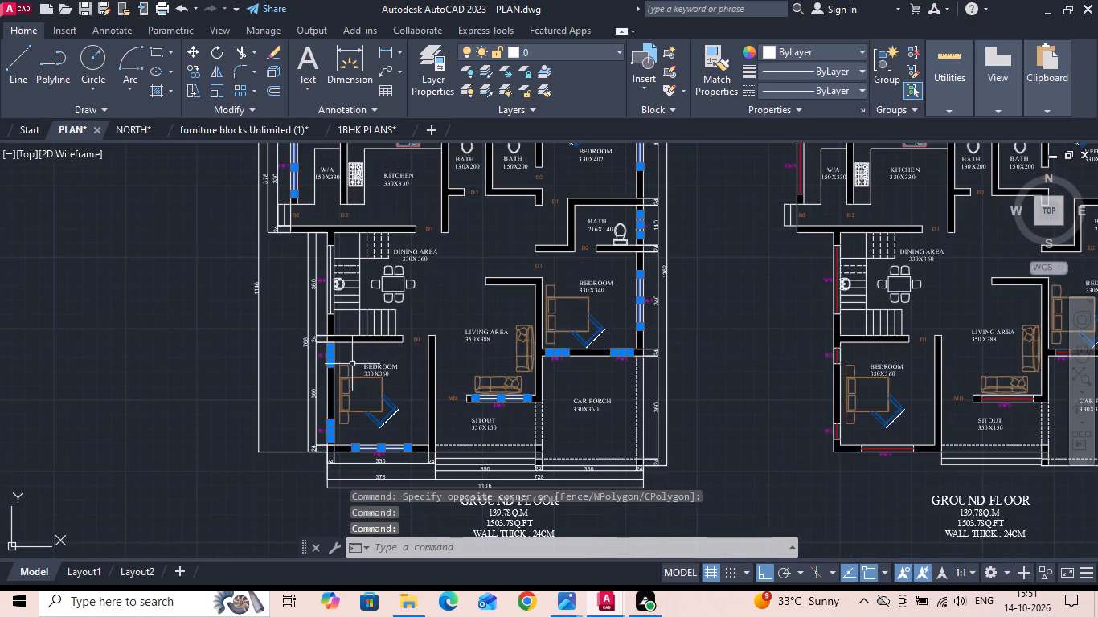
scroll(315, 294, up, 2)
click(346, 276)
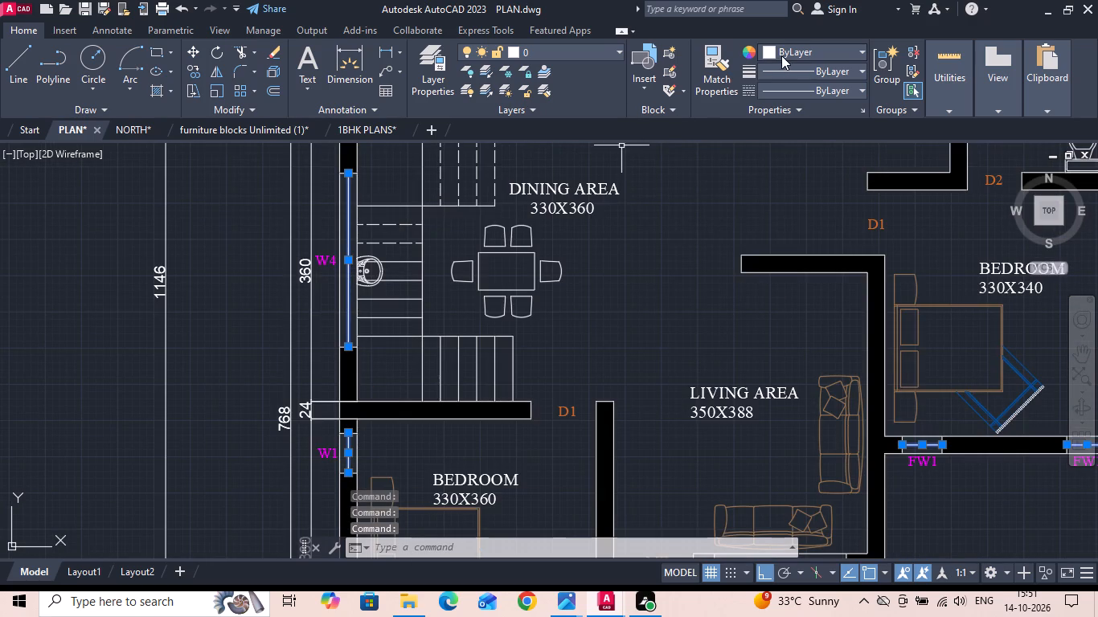
click(781, 55)
click(770, 211)
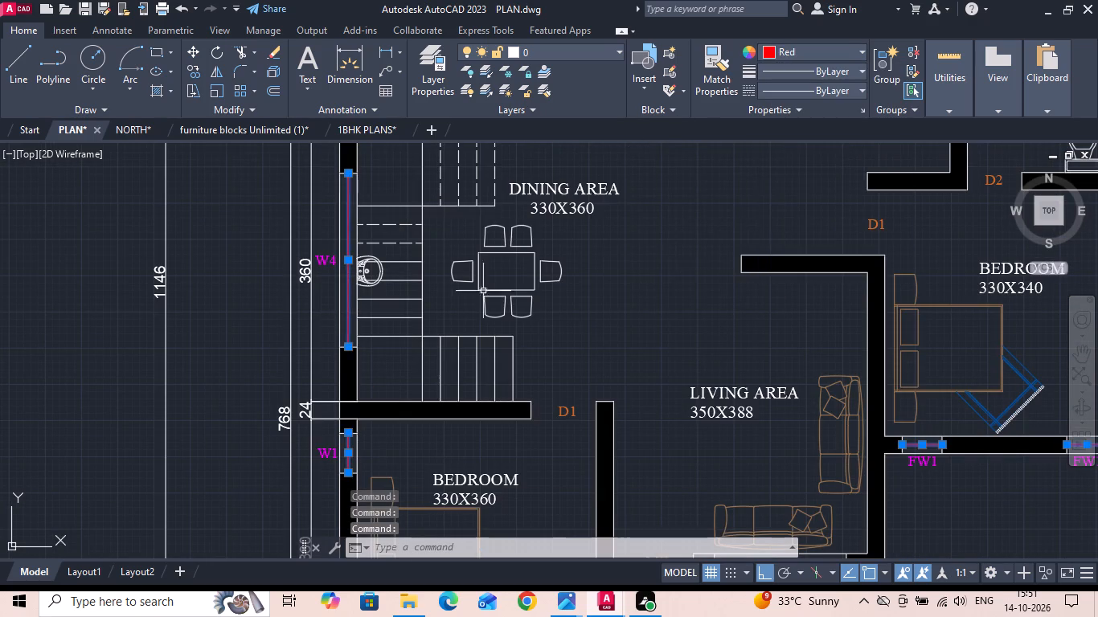
scroll(450, 304, down, 3)
key(Escape)
Define a block named MD from the objects of the 110-unit door symbol, keeping the base point at 0,0,0.
scroll(1034, 288, up, 2)
middle_drag(982, 301, 730, 347)
text(B)
key(space)
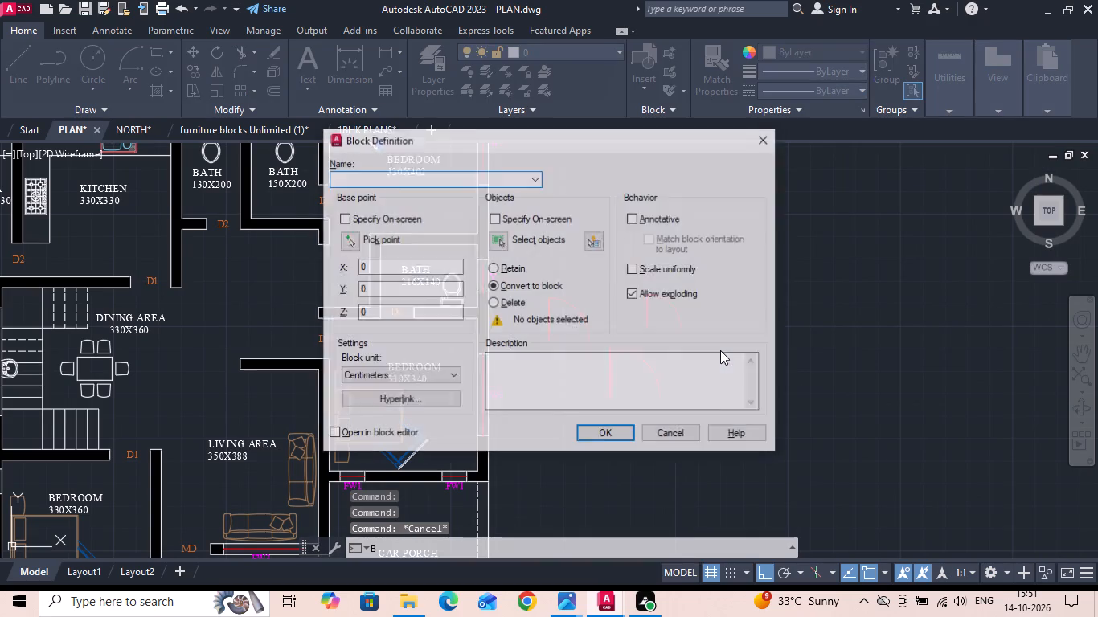
click(416, 176)
key(m)
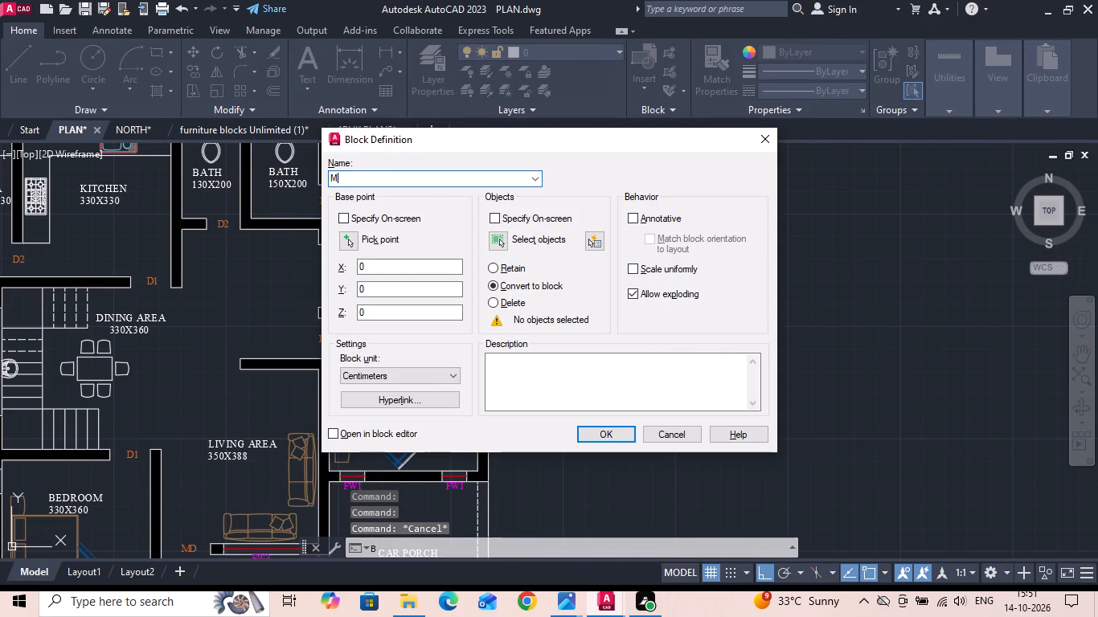
text(D)
key(space)
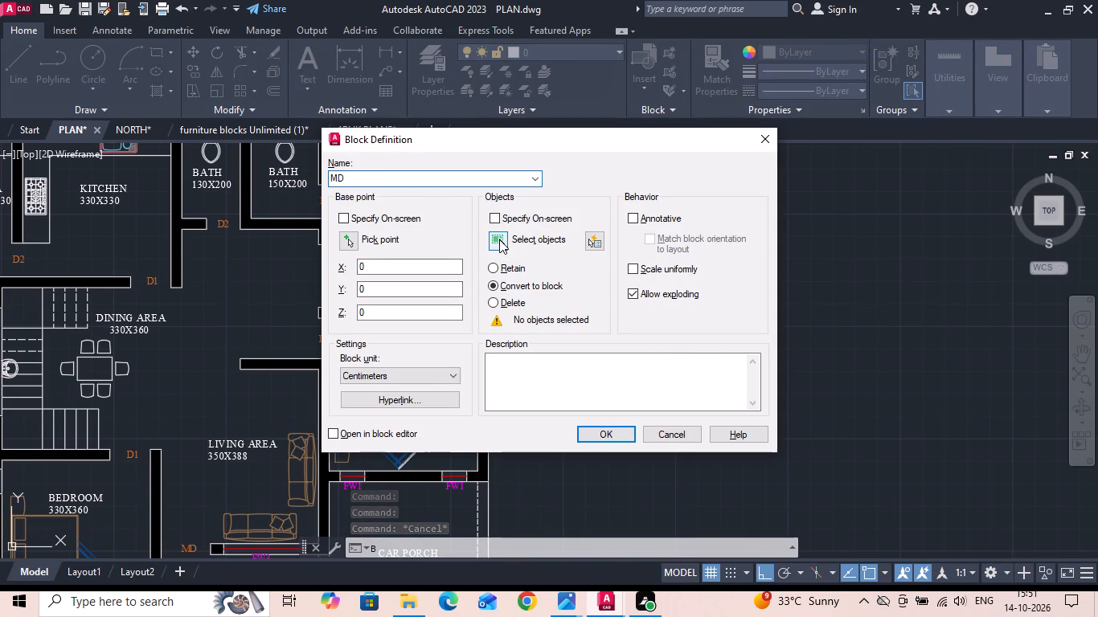
click(499, 239)
drag(690, 362, 658, 393)
click(584, 423)
key(space)
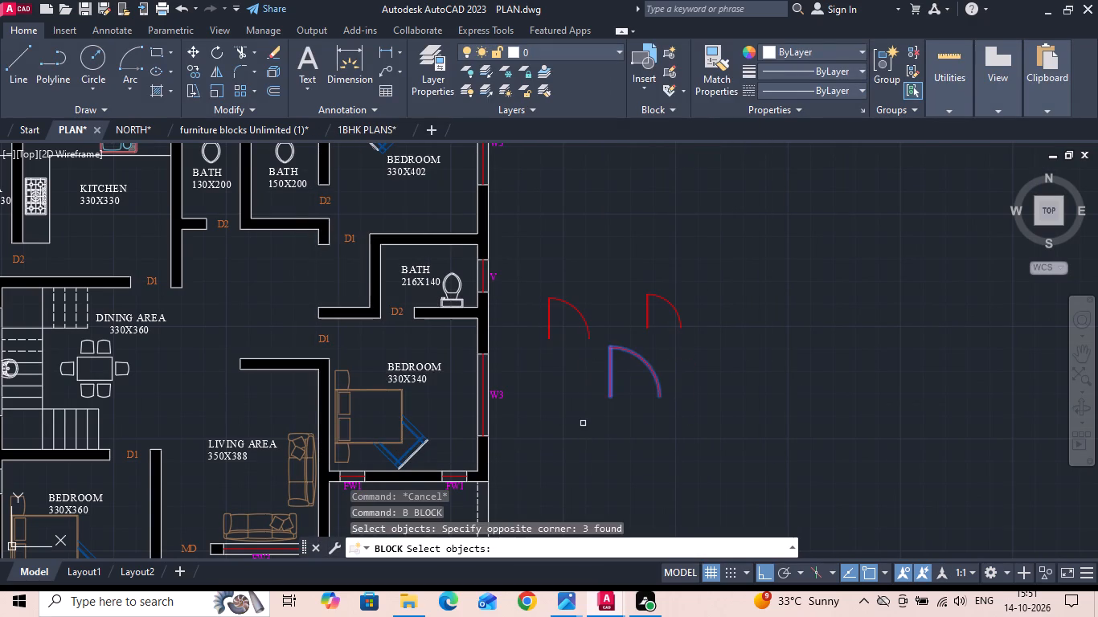
click(613, 431)
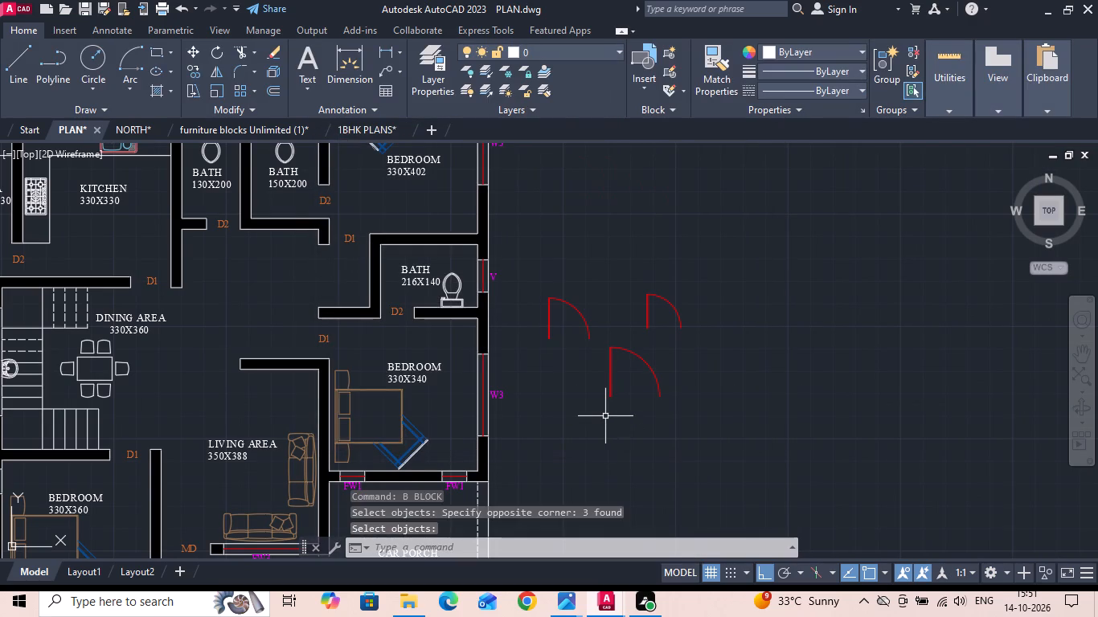
Select all the objects of the 90-unit door symbol.
scroll(593, 398, up, 2)
drag(599, 210, 493, 254)
click(435, 268)
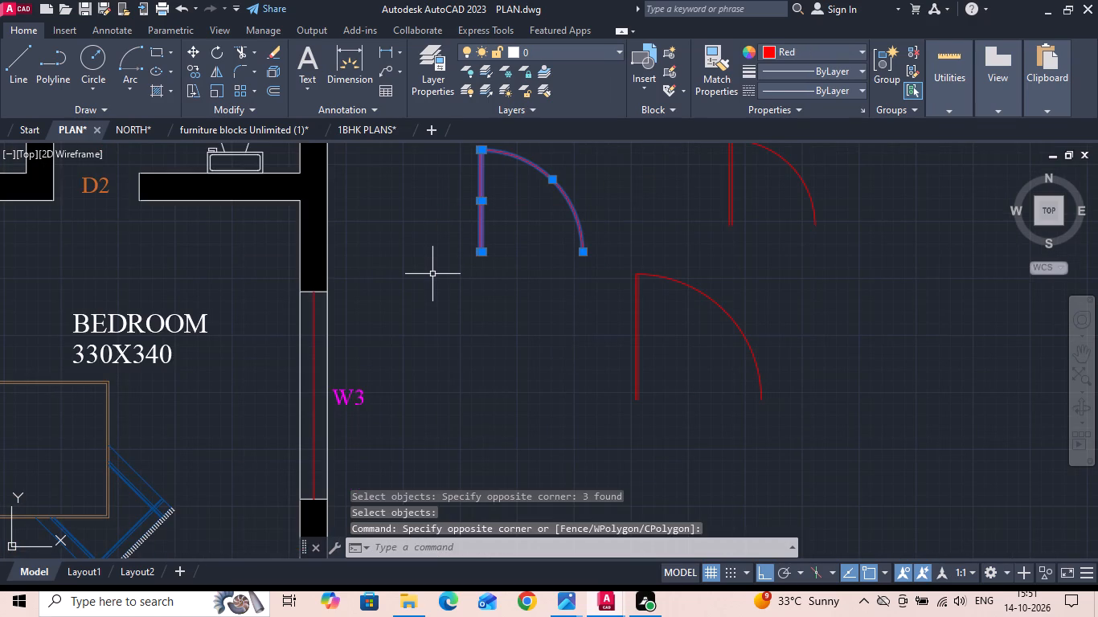
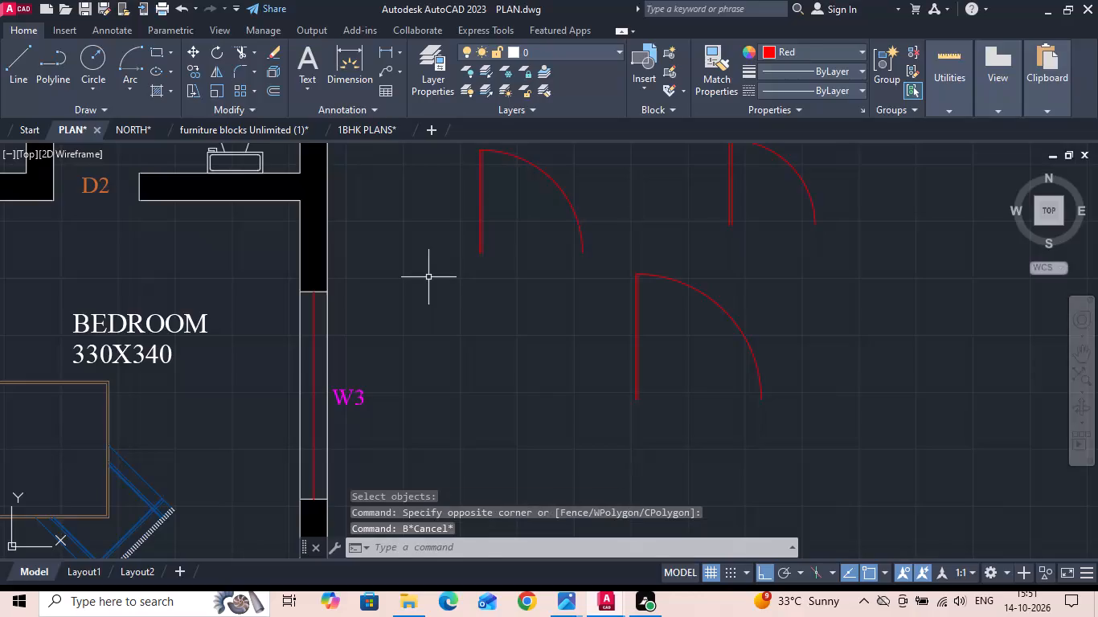
Undo the definition of the MD block.
key(ctrl+z)
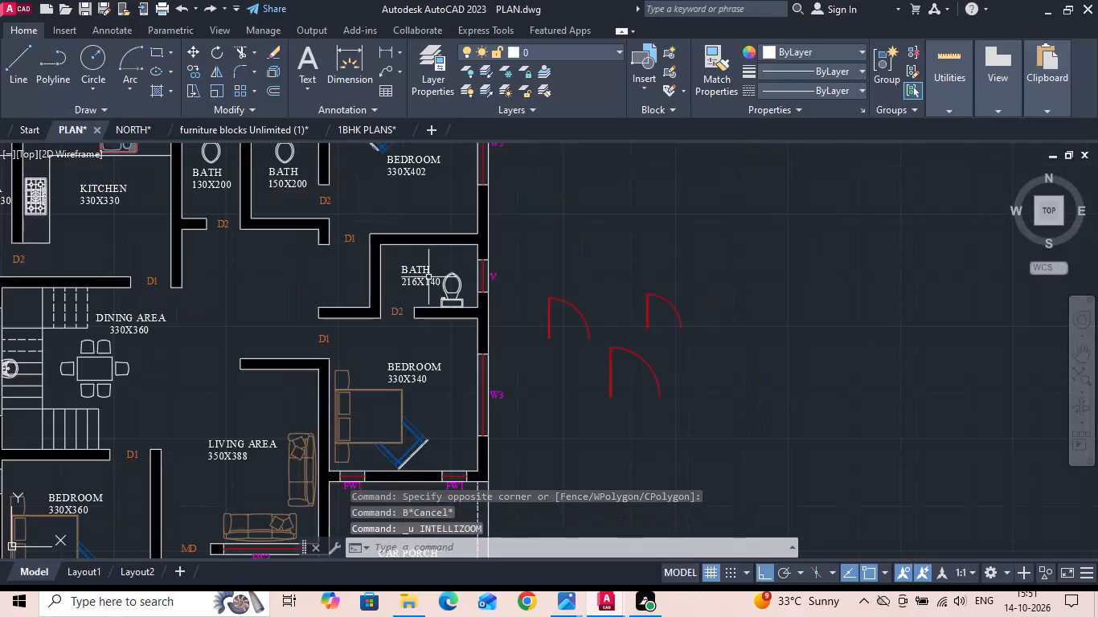
key(ctrl+z)
key(ctrl+z)
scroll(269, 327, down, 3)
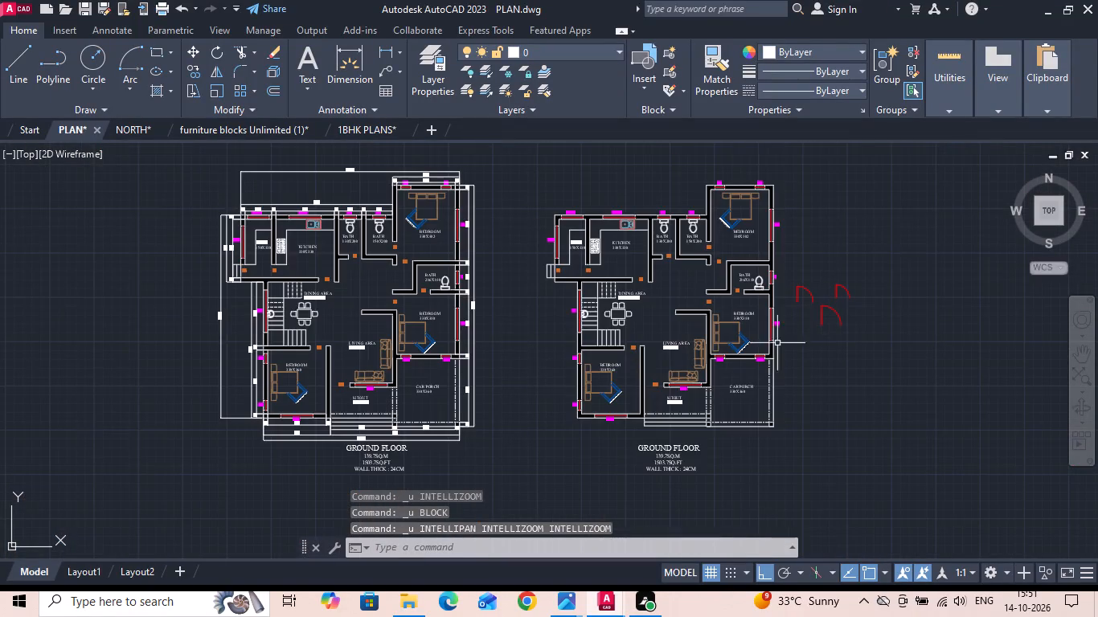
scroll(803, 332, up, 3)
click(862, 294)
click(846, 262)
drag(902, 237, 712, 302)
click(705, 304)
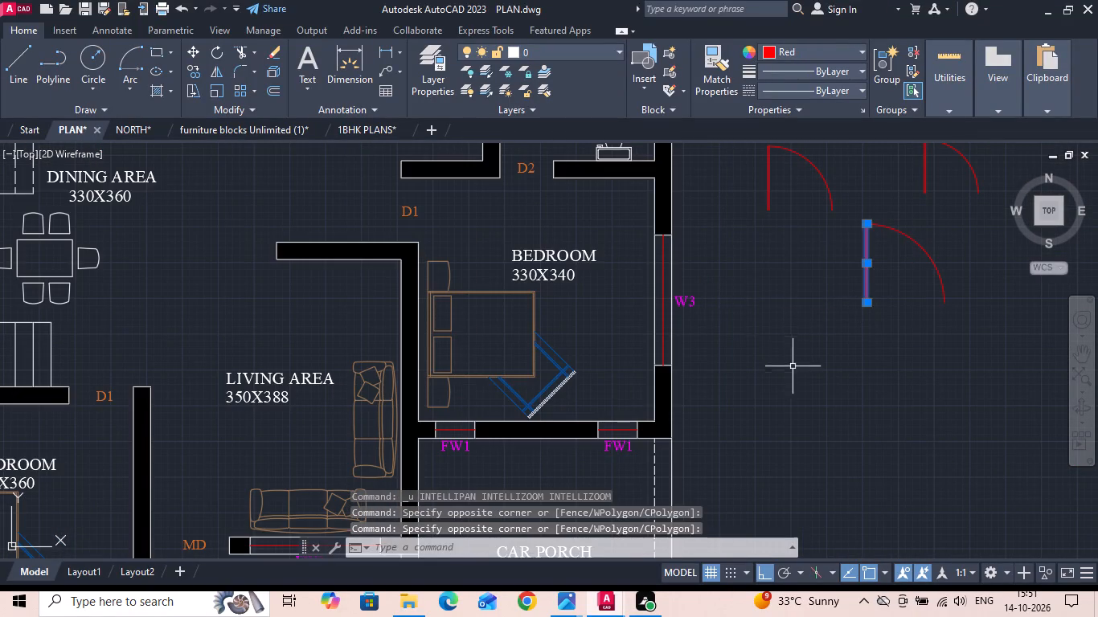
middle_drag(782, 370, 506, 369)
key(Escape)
Draw a short line closing the open lower end of the largest door symbol's leaf.
scroll(630, 292, up, 2)
key(l)
key(space)
scroll(547, 314, up, 2)
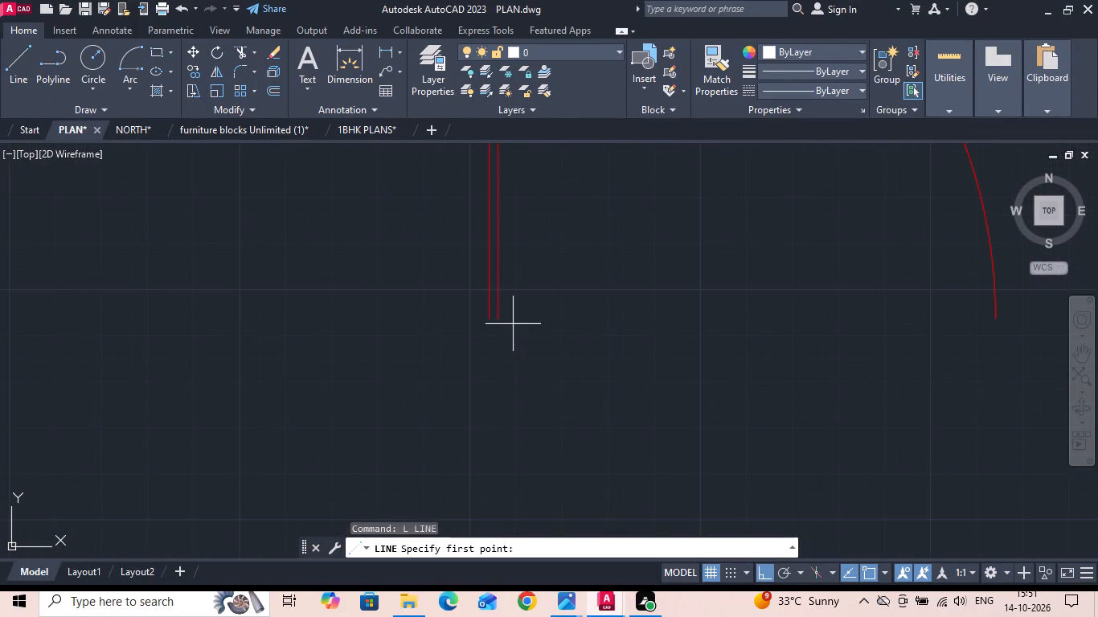
click(500, 320)
click(489, 321)
key(Escape)
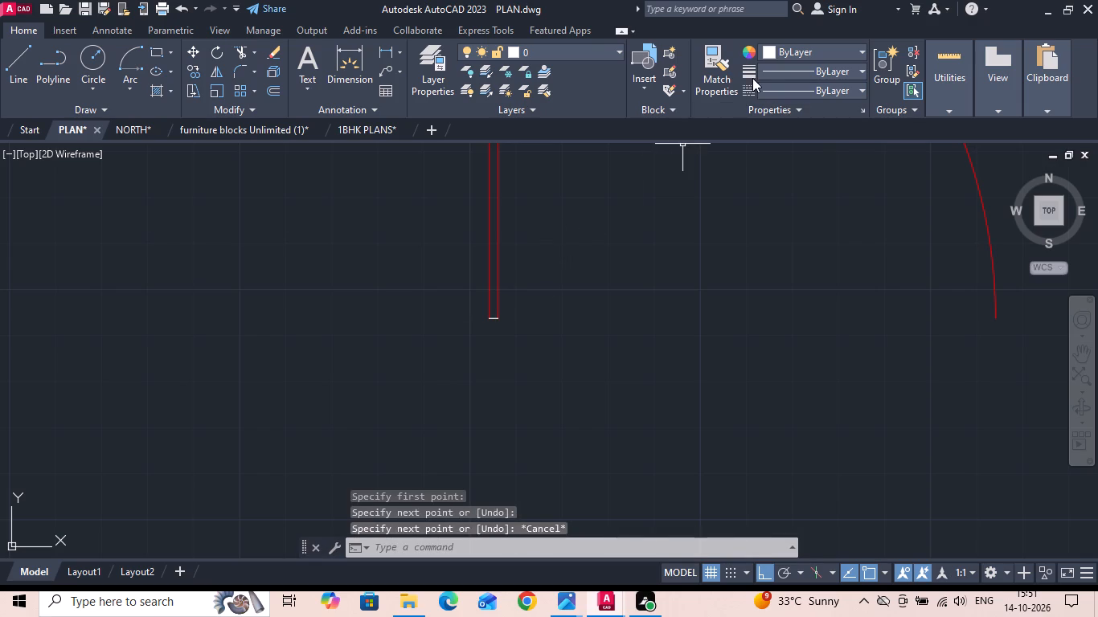
Match the properties of the red leaf line onto the new closing line of the largest door symbol.
click(715, 84)
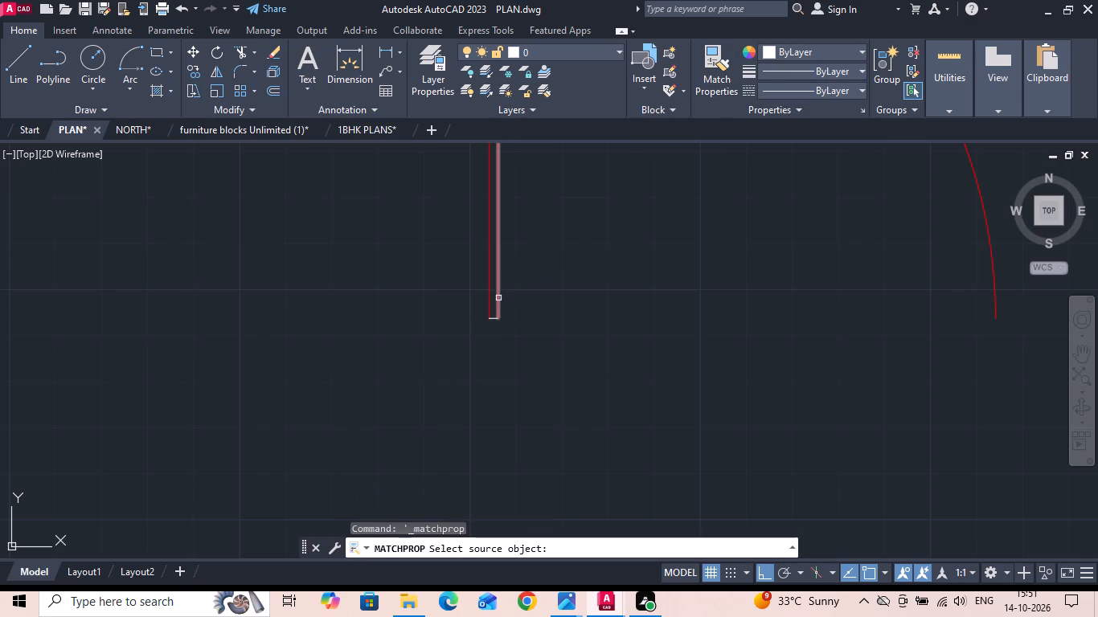
click(498, 298)
drag(540, 275, 414, 377)
click(411, 377)
key(Escape)
Copy the short closing line to the open lower ends of the leaves of the other two door symbols.
scroll(493, 314, up, 2)
drag(494, 318, 475, 341)
click(475, 341)
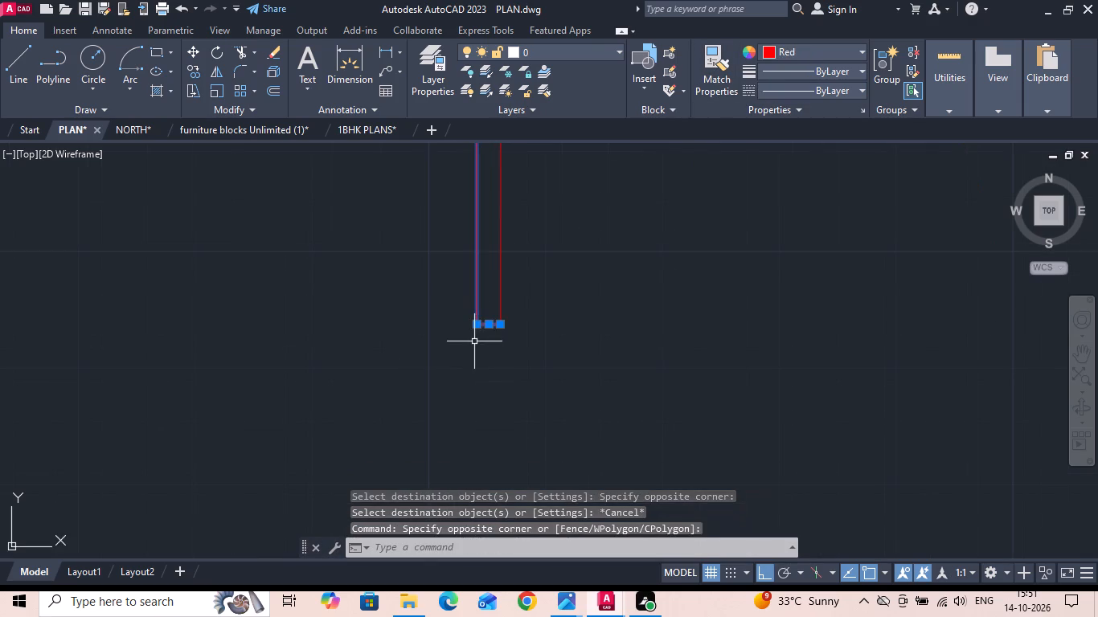
key(Escape)
click(489, 345)
scroll(490, 345, up, 2)
click(472, 272)
right_click(472, 270)
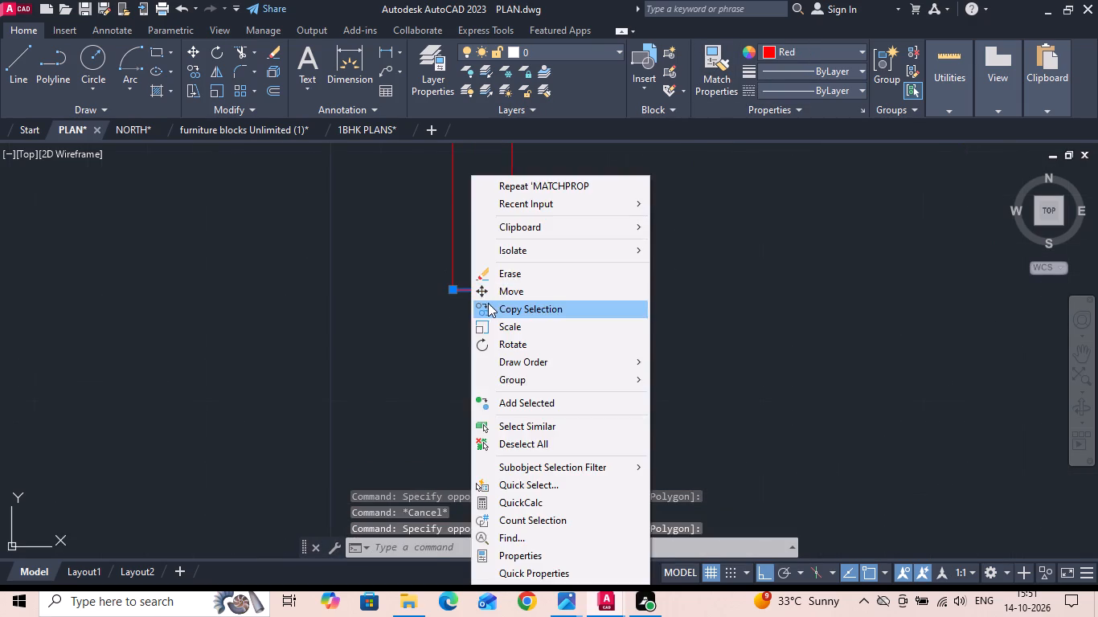
click(489, 305)
click(517, 292)
scroll(523, 385, down, 4)
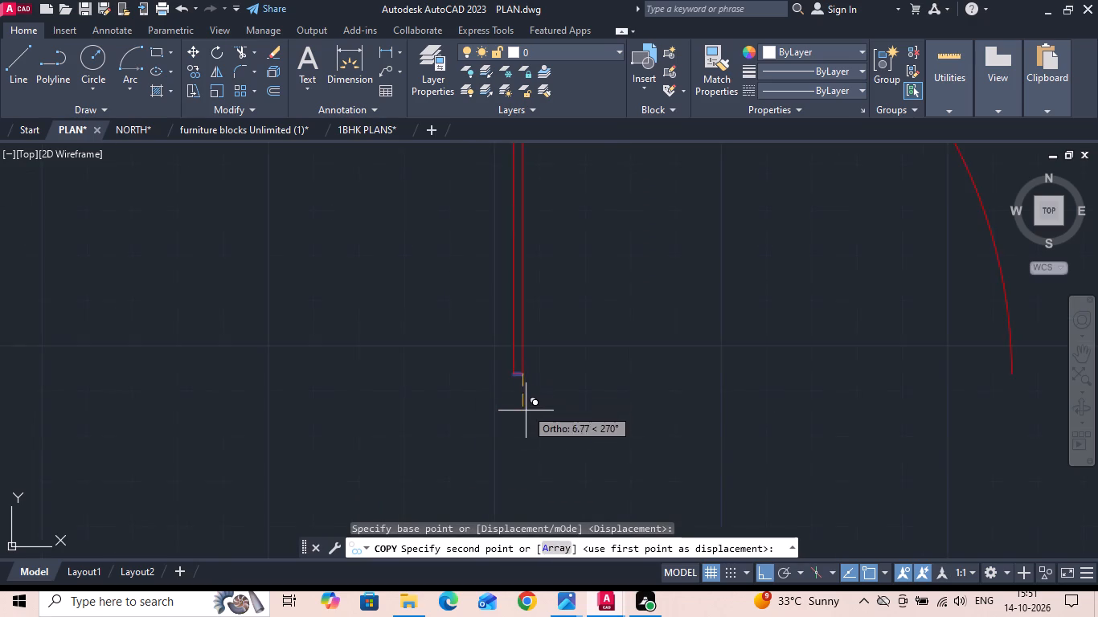
scroll(526, 413, down, 4)
scroll(580, 325, up, 5)
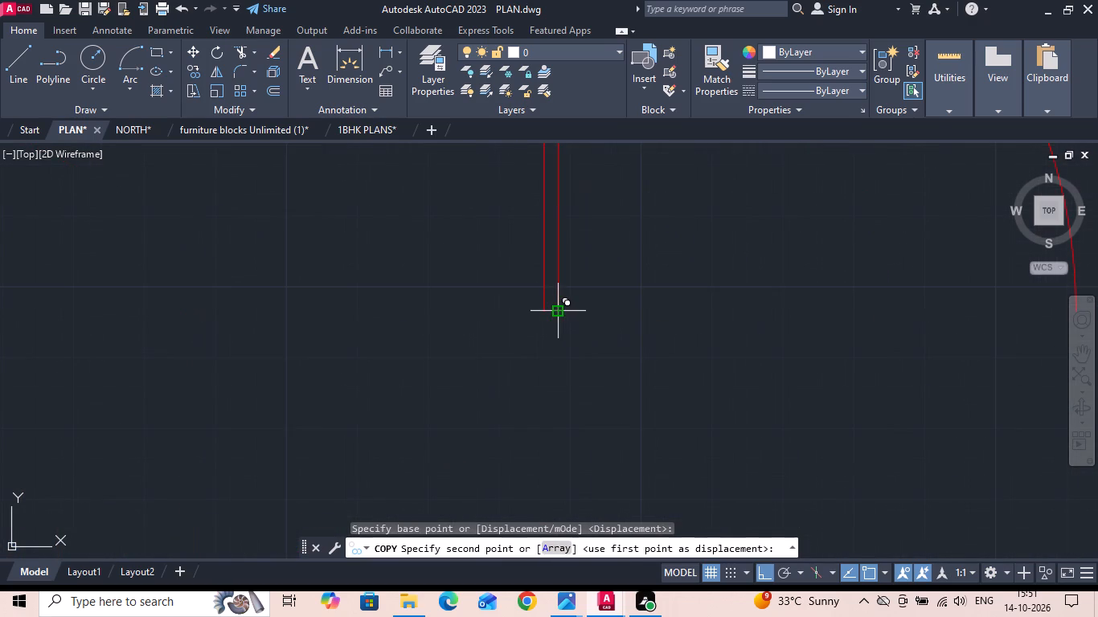
click(559, 311)
scroll(575, 328, down, 3)
scroll(224, 374, up, 3)
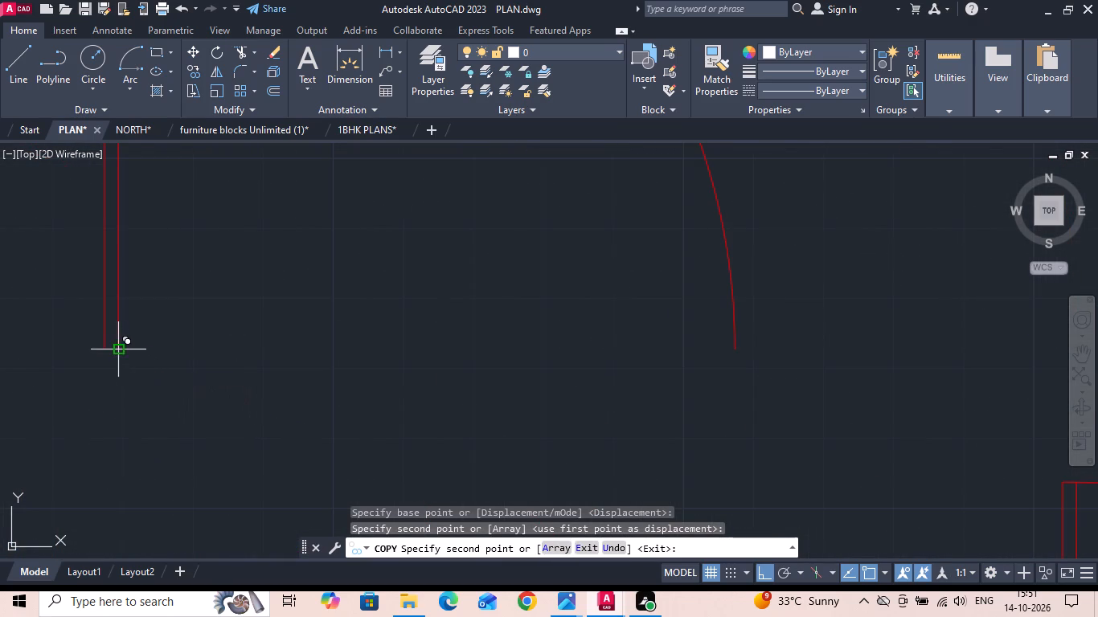
click(123, 350)
scroll(298, 349, down, 3)
key(Escape)
Define a block named 1 from the objects of the largest door symbol, keeping the base point at 0,0,0.
scroll(485, 281, down, 2)
drag(570, 318, 469, 423)
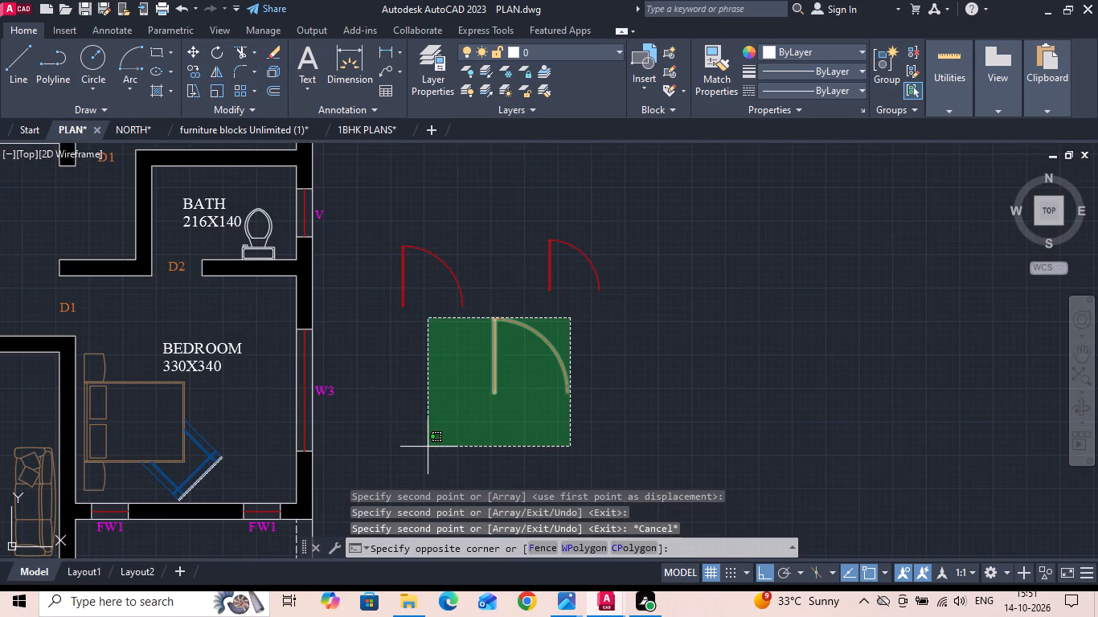
scroll(492, 436, up, 1)
click(457, 425)
text(B)
key(space)
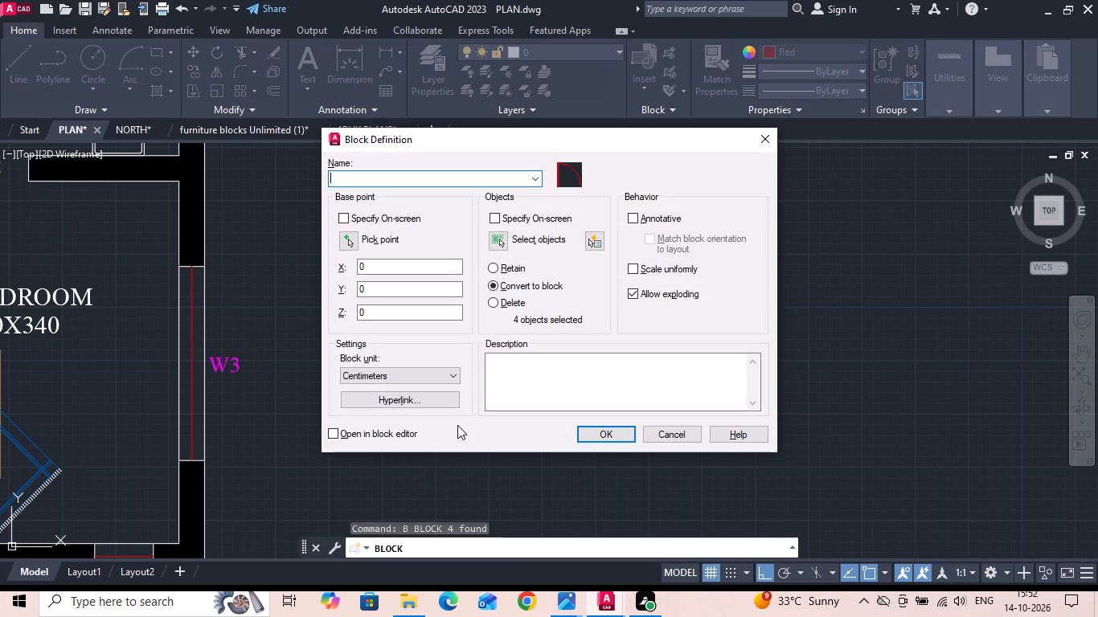
key(1)
click(597, 431)
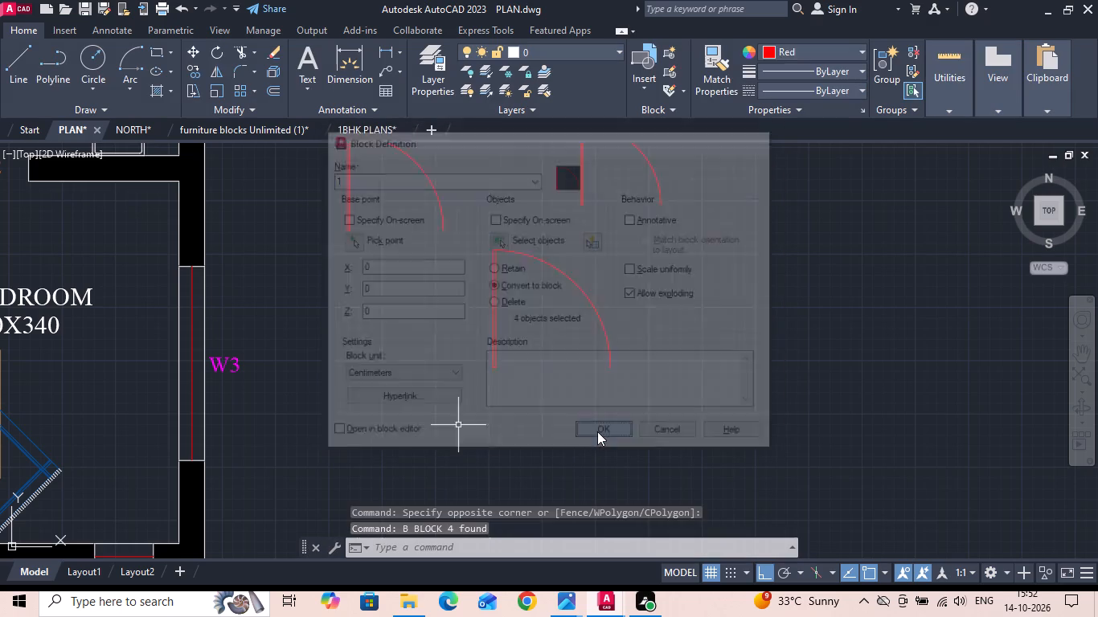
drag(531, 337, 510, 305)
click(497, 288)
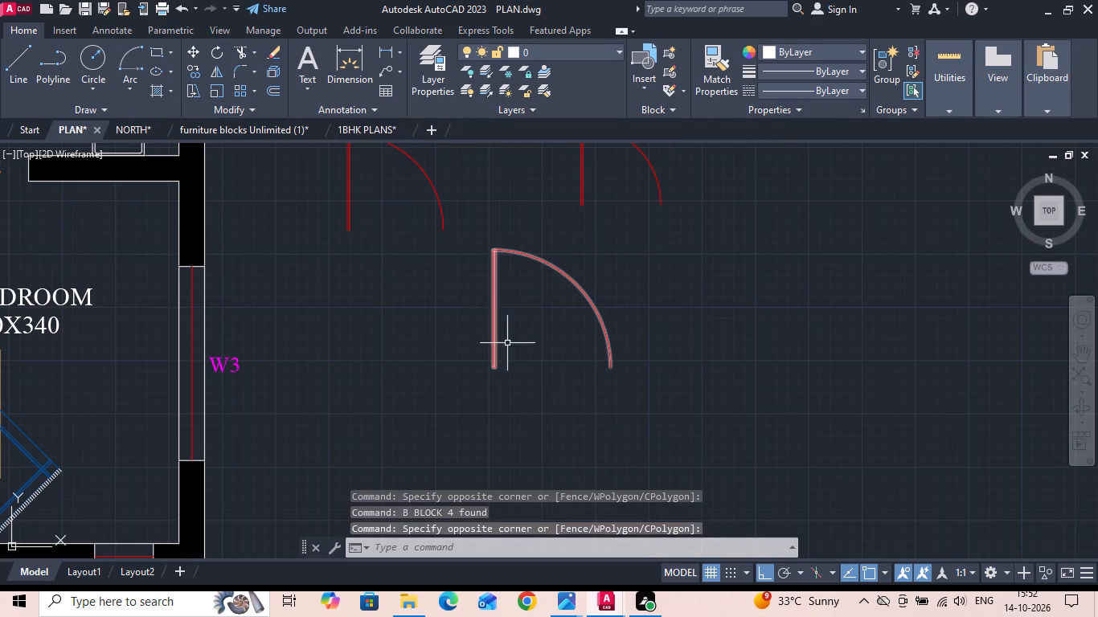
Define a block named 2 from the objects of the 90-unit door symbol, keeping the base point at 0,0,0.
drag(468, 272, 443, 246)
click(332, 190)
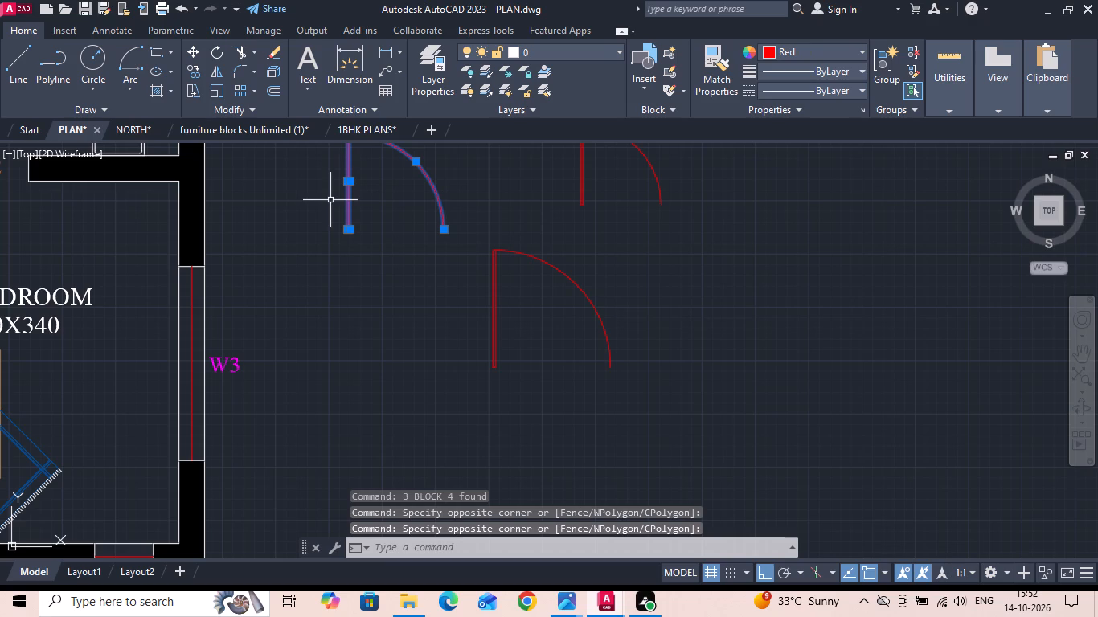
key(b)
key(space)
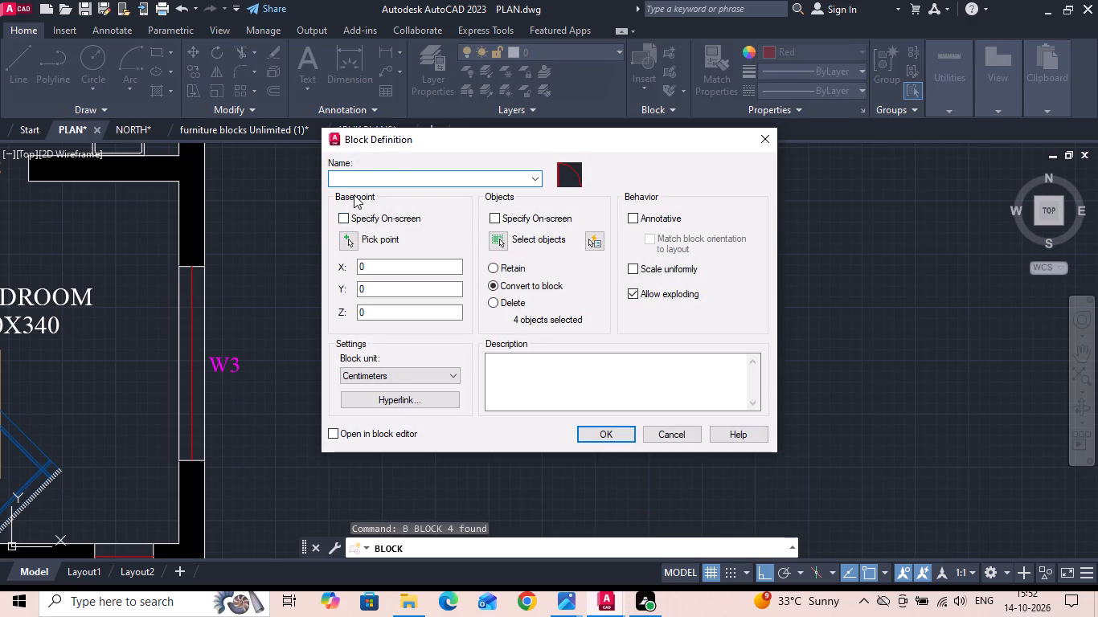
key(2)
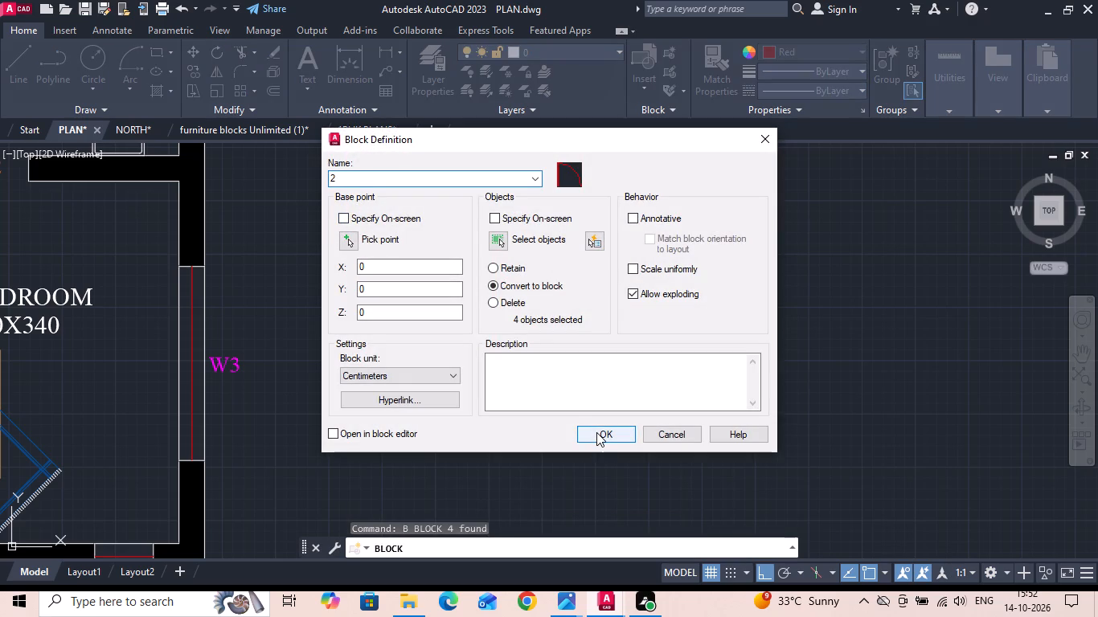
key(space)
click(594, 432)
drag(457, 234, 431, 210)
click(412, 201)
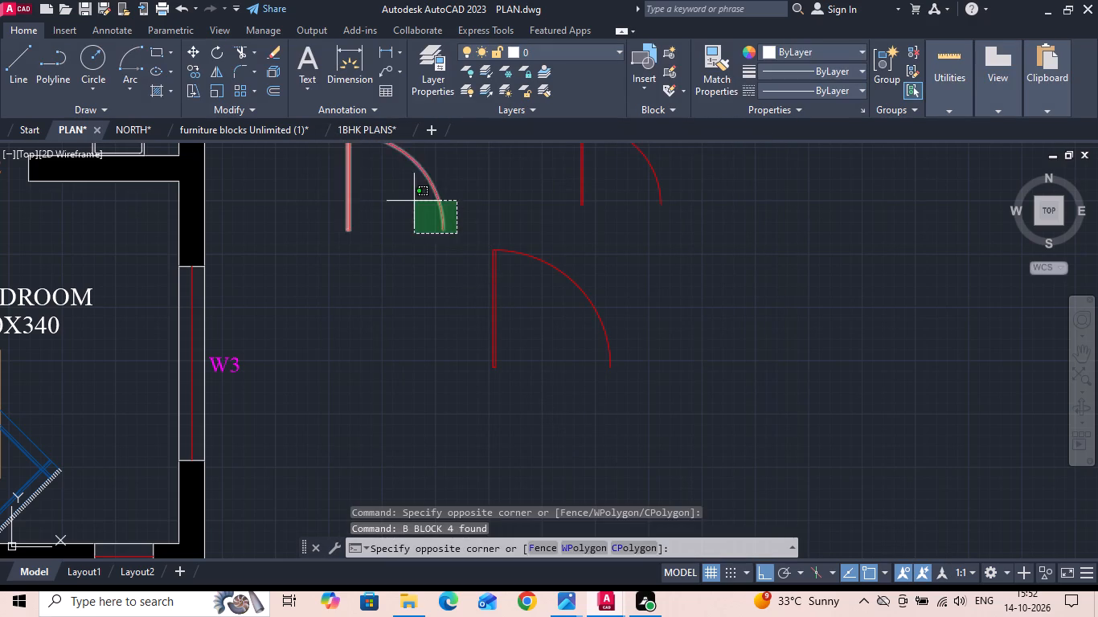
scroll(485, 390, down, 2)
key(Escape)
key(Escape)
Define a block named 3 from the objects of the smallest door symbol, keeping the base point at 0,0,0.
scroll(568, 319, up, 2)
drag(572, 358, 449, 298)
click(408, 272)
text(B)
key(space)
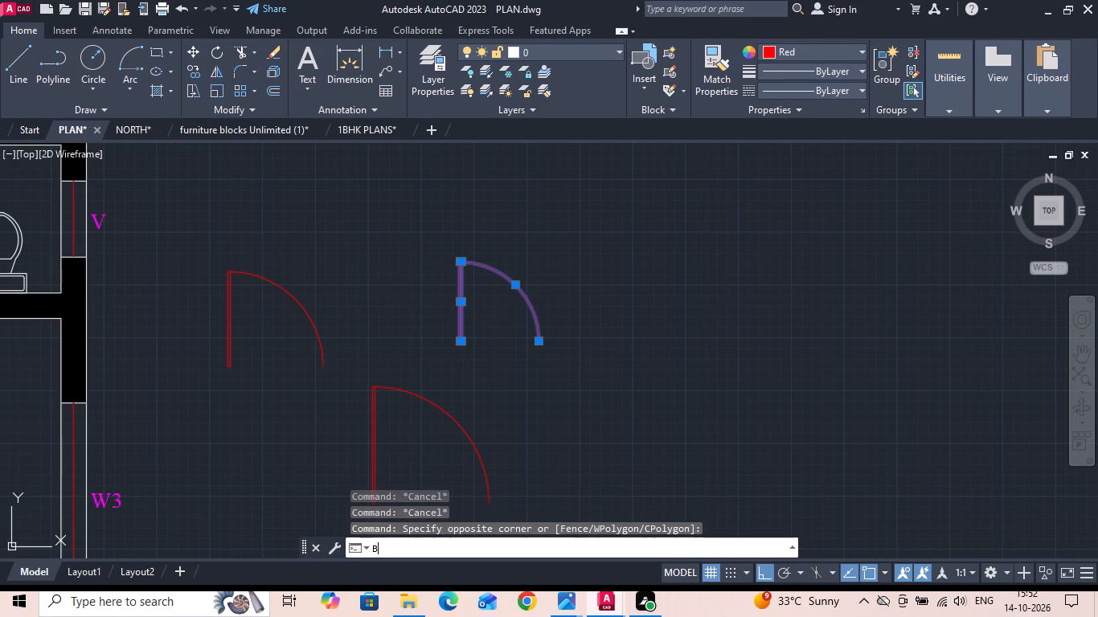
text(3)
key(space)
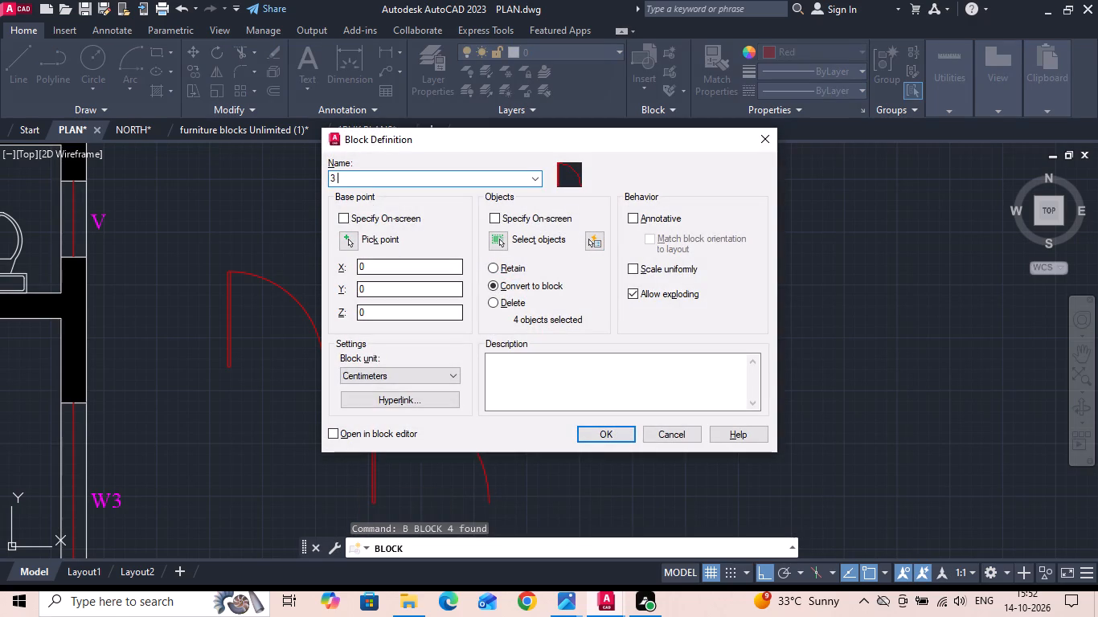
click(595, 431)
Copy the smallest door block, with ortho off, into the dimensioned plan's open area below the BATH 150X200 room.
scroll(596, 432, down, 3)
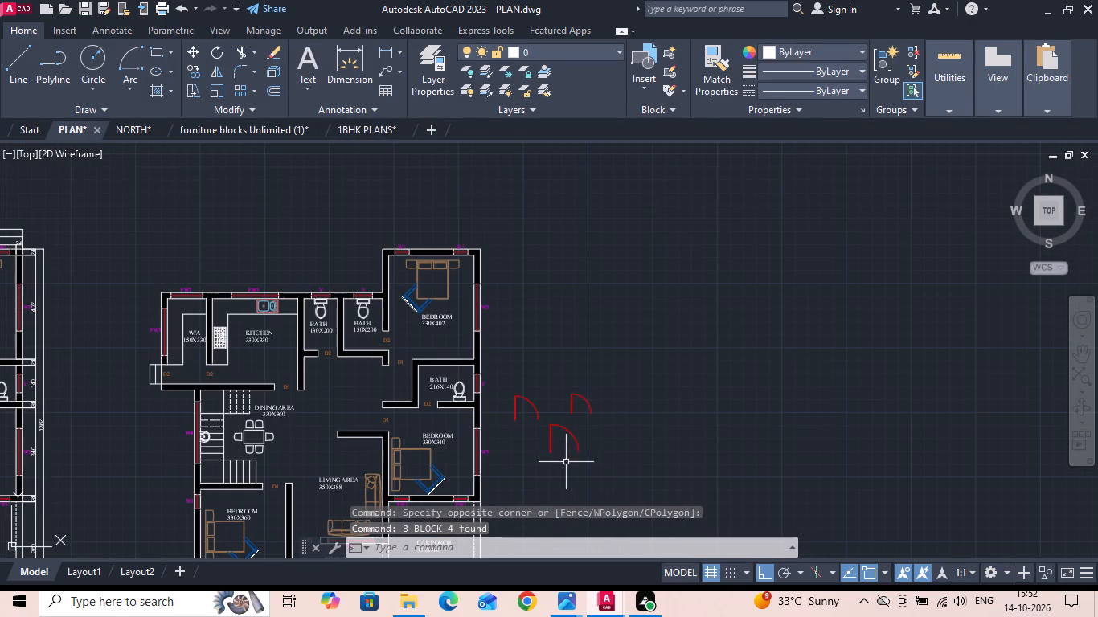
scroll(667, 416, down, 1)
scroll(548, 402, up, 2)
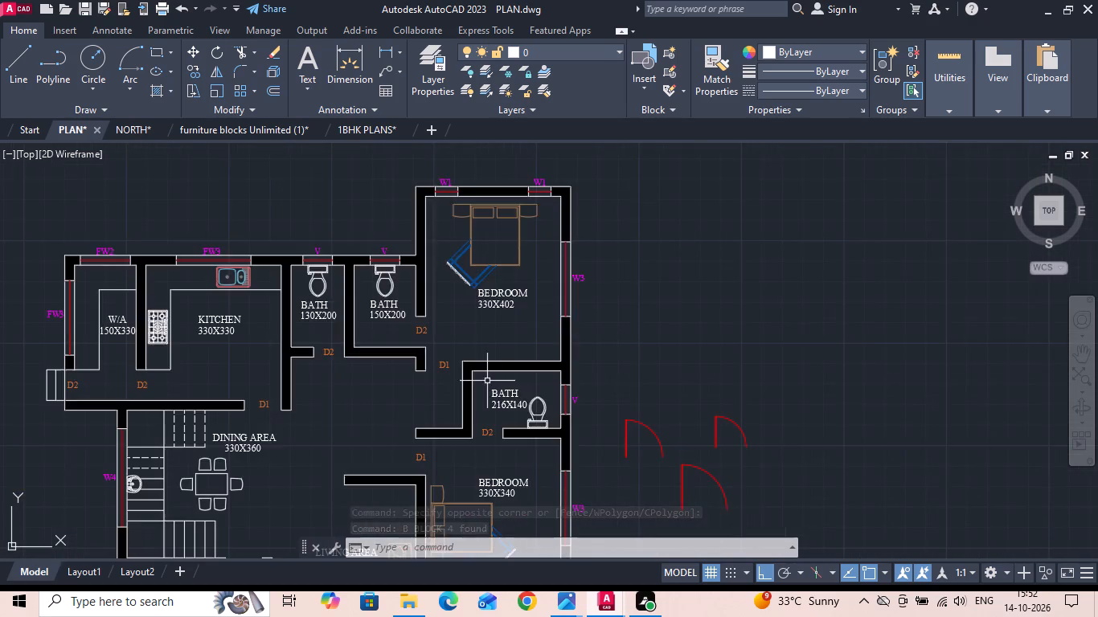
scroll(452, 370, up, 2)
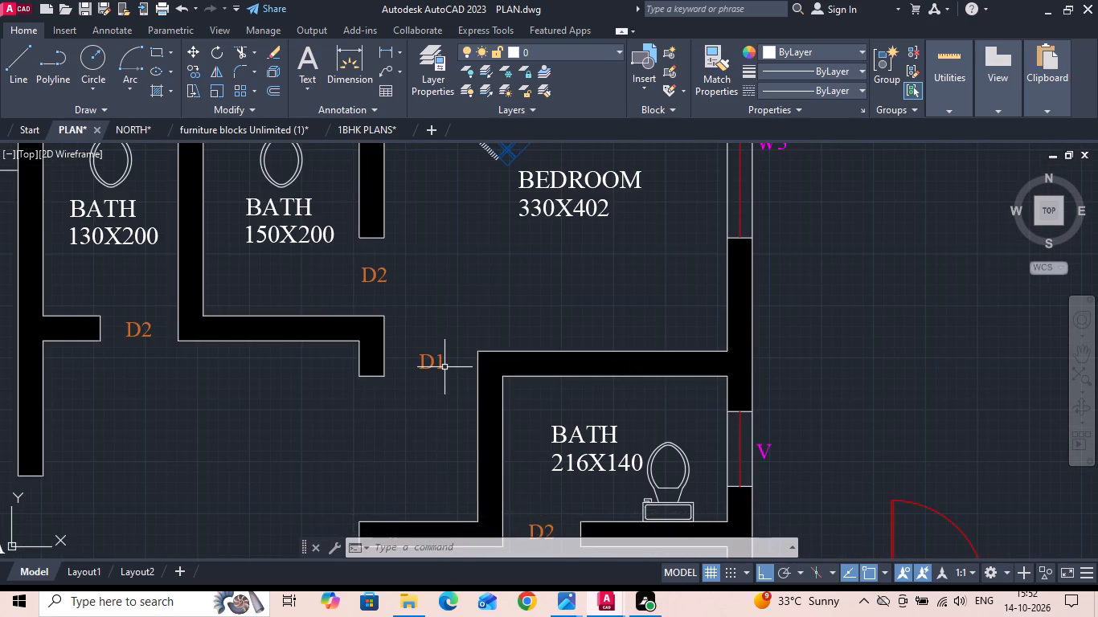
scroll(462, 359, down, 1)
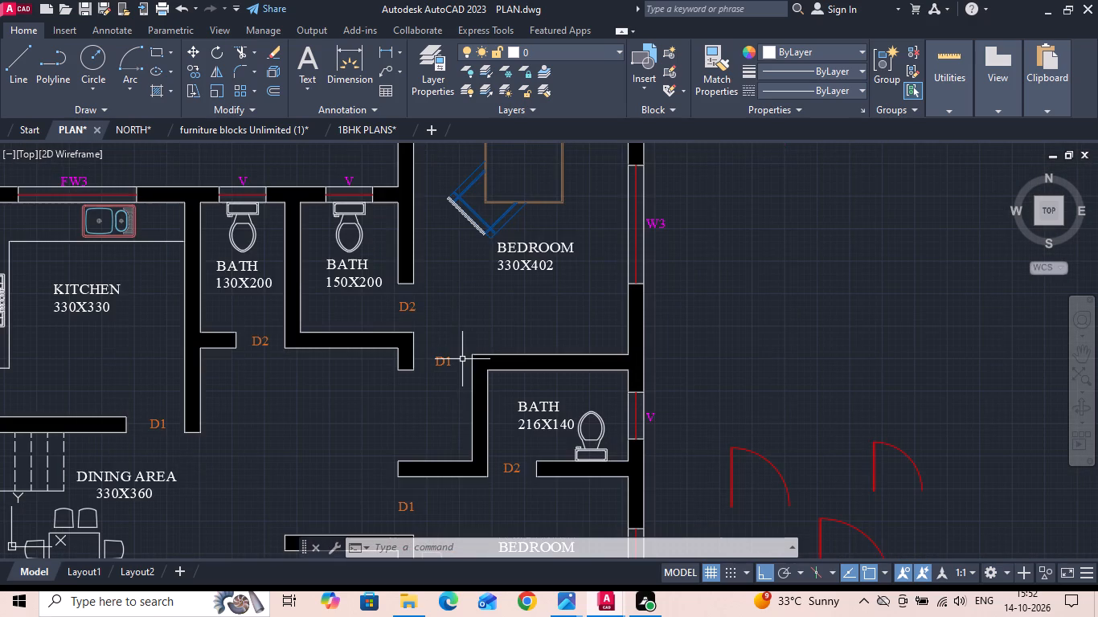
middle_drag(698, 378, 600, 325)
click(788, 416)
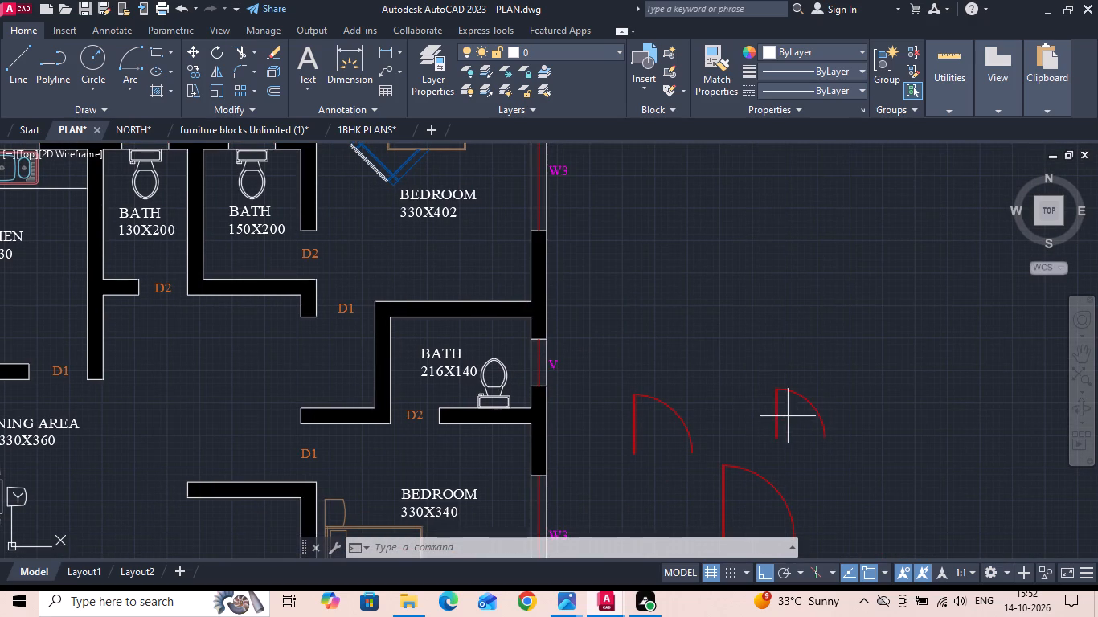
click(761, 407)
right_click(761, 407)
click(817, 308)
drag(807, 384, 756, 413)
drag(765, 574, 766, 566)
scroll(840, 333, down, 3)
scroll(411, 337, up, 1)
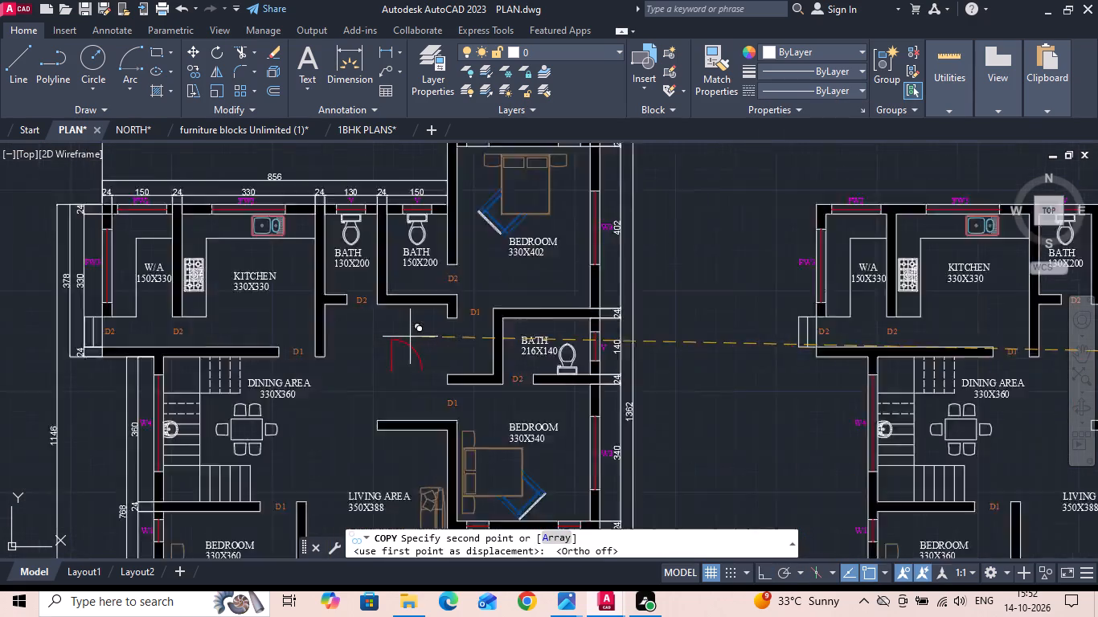
scroll(410, 337, up, 3)
click(421, 326)
key(Escape)
Rotate the copied door block by 90° with ortho on.
drag(449, 343, 433, 374)
click(424, 383)
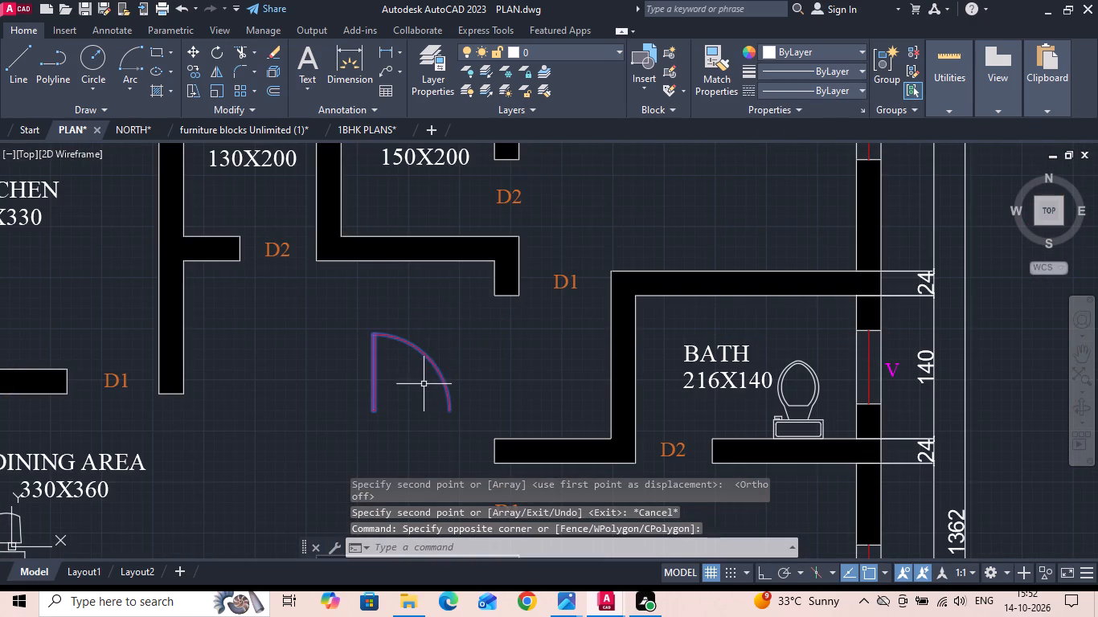
right_click(424, 384)
click(461, 344)
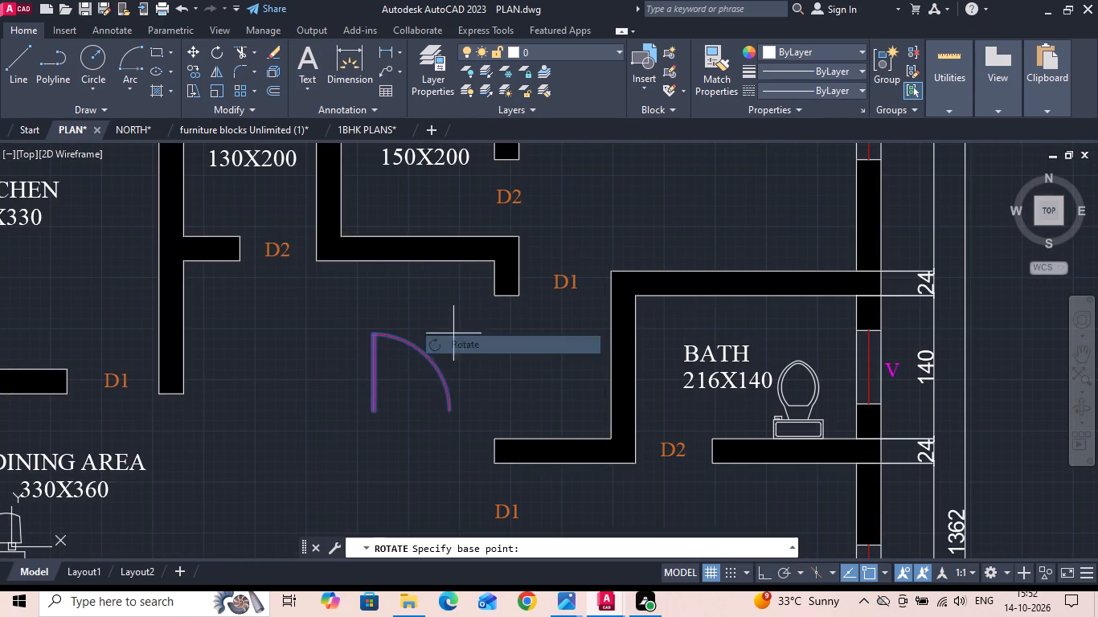
click(453, 333)
key(F8)
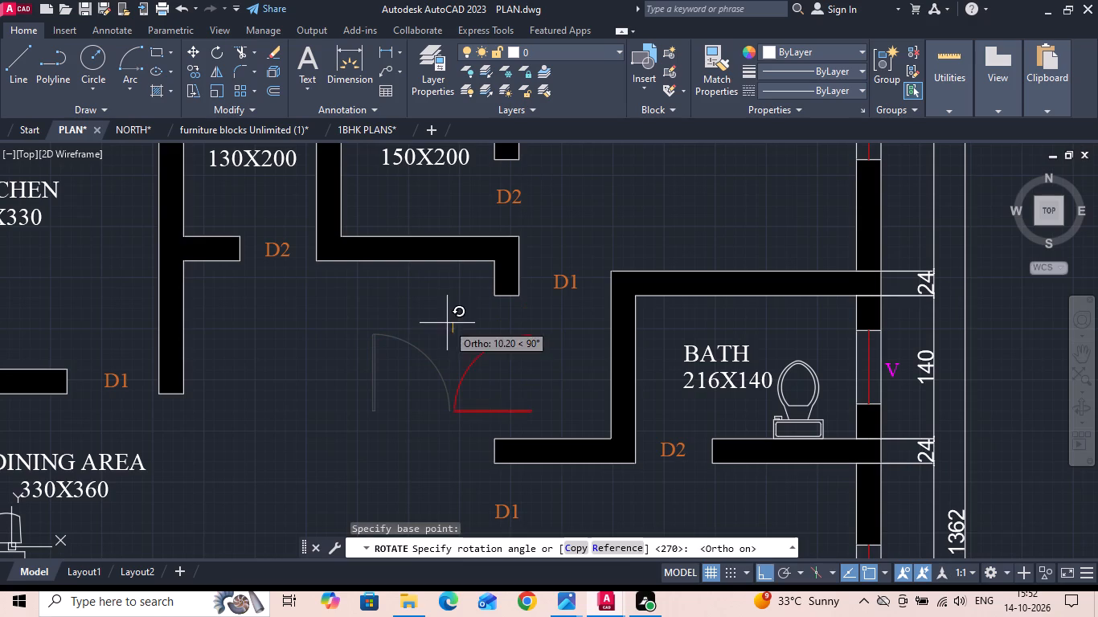
click(447, 323)
Move the rotated door block into the D2 opening of the BATH 150X200 room in the dimensioned plan.
drag(518, 374, 459, 349)
click(437, 340)
right_click(431, 339)
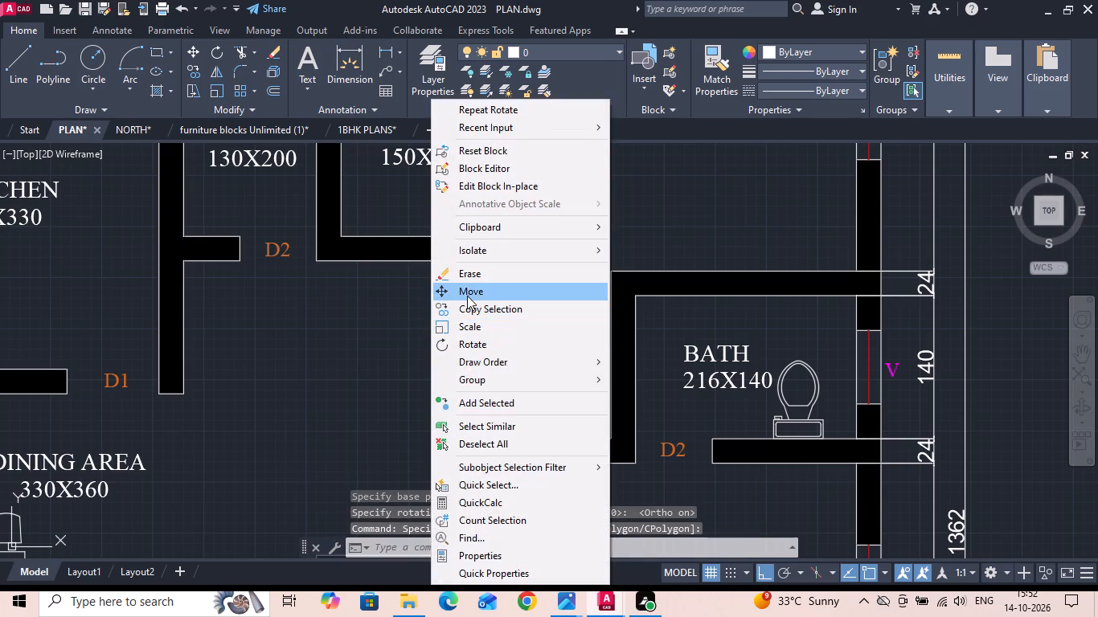
click(468, 295)
click(531, 333)
scroll(522, 351, down, 1)
scroll(524, 217, up, 2)
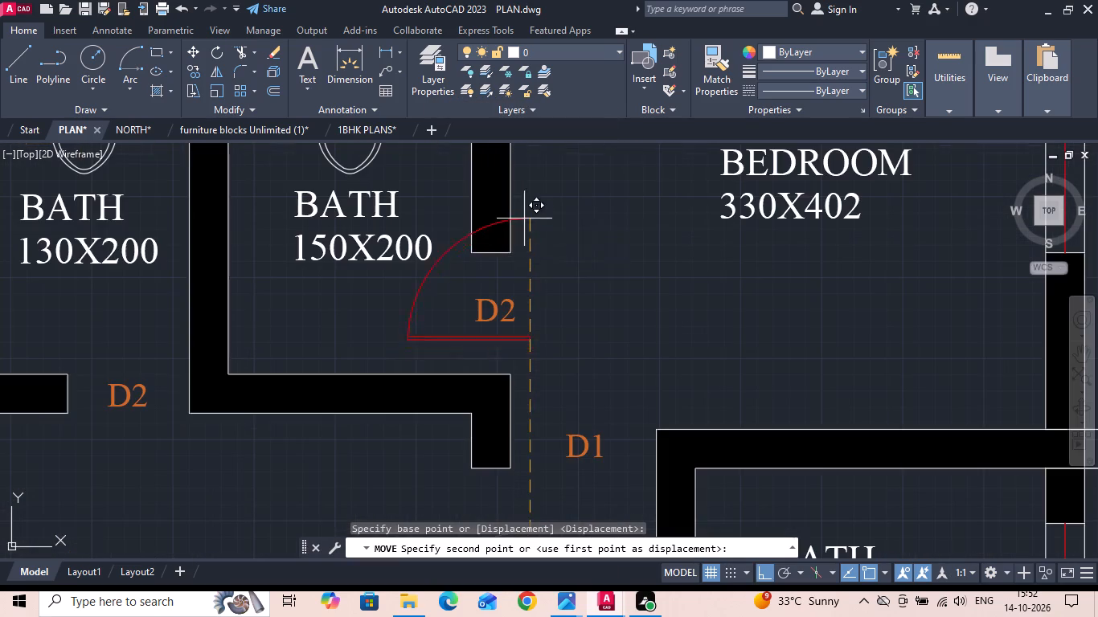
click(513, 251)
Copy the BATH 150X200 door block straight down into the open area beside the BATH 216X140 room.
scroll(500, 289, down, 1)
click(470, 314)
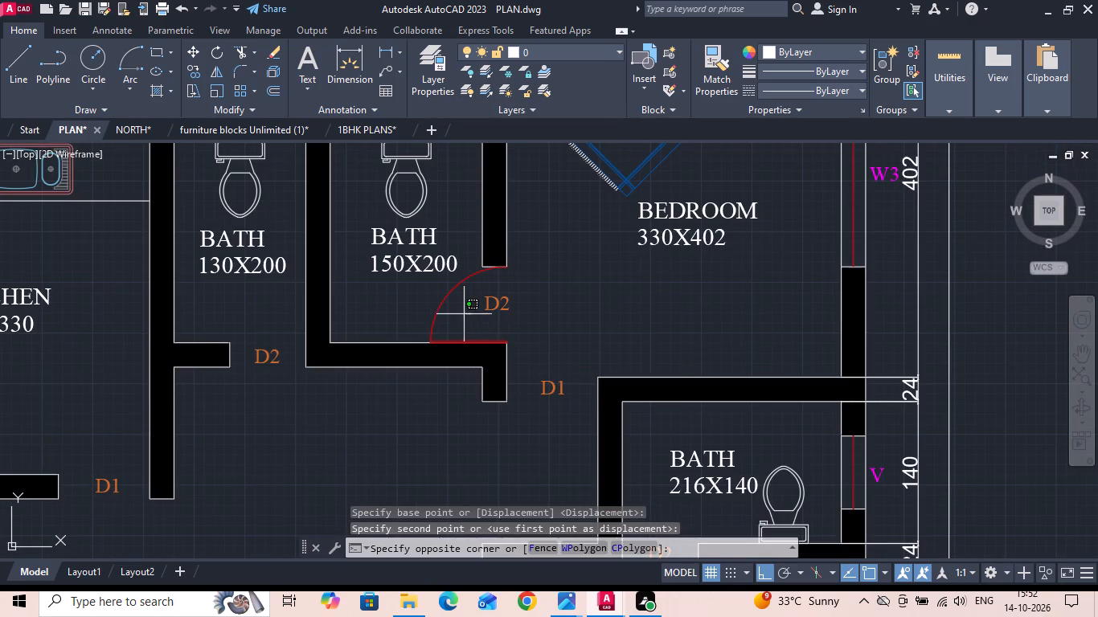
click(427, 307)
right_click(424, 307)
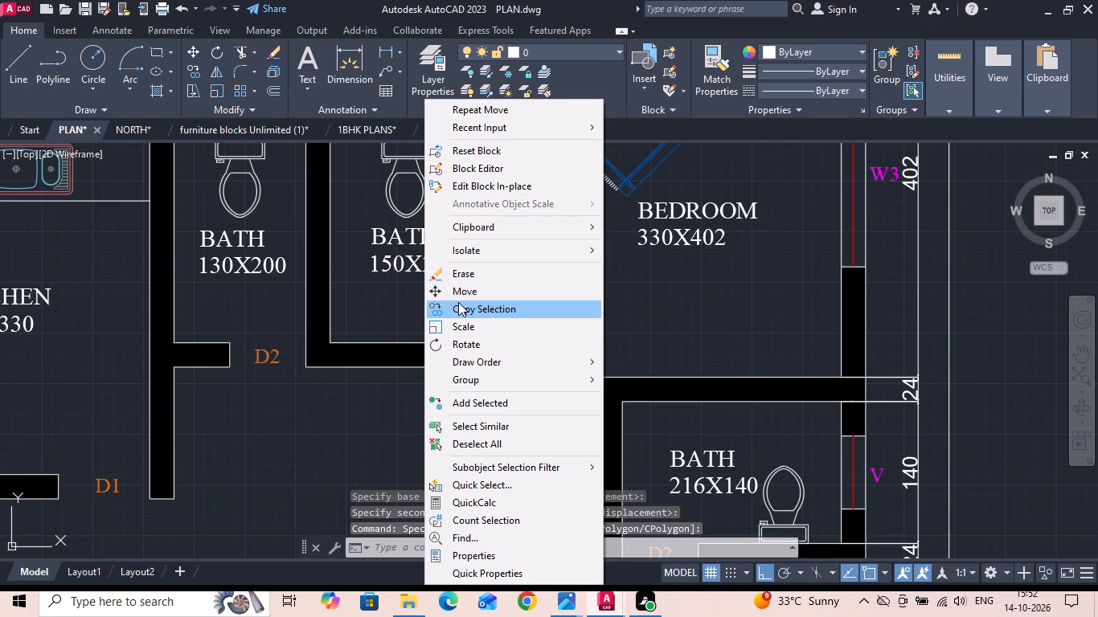
click(459, 304)
scroll(529, 244, down, 1)
drag(495, 274, 495, 286)
scroll(553, 431, up, 1)
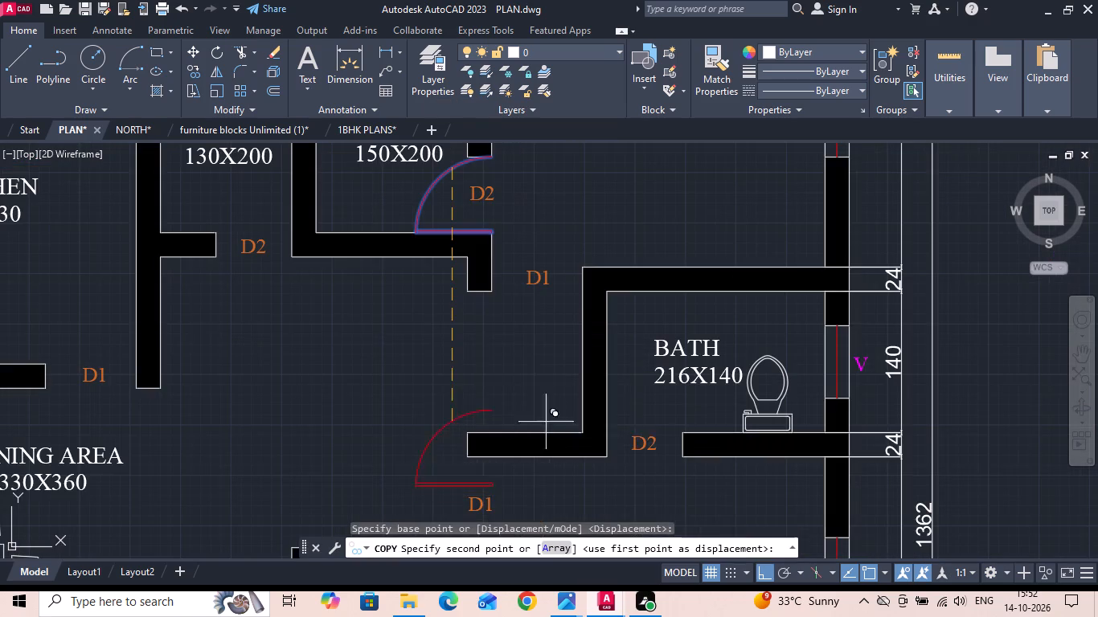
click(524, 343)
key(Escape)
Rotate the copied door block 90° clockwise so its leaf stands vertical with the swing to the right.
drag(517, 367, 439, 376)
click(399, 377)
right_click(398, 375)
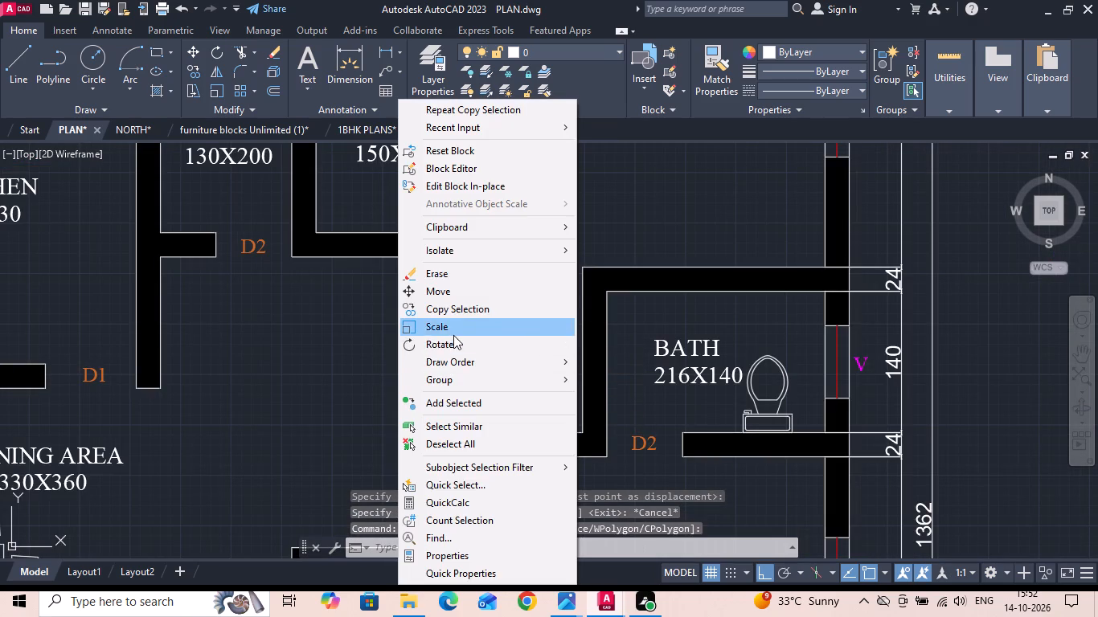
click(454, 348)
drag(474, 355, 475, 366)
click(473, 370)
Move the rotated door block by its arc end into the D2 opening of the BATH 216X140 room.
drag(504, 407, 499, 393)
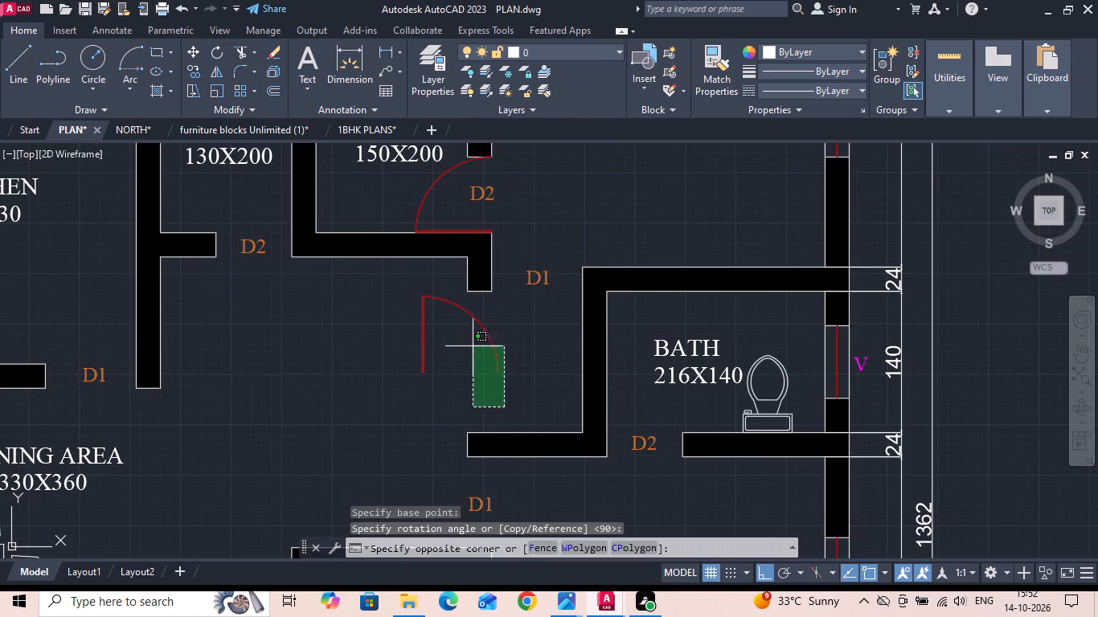
click(472, 345)
right_click(472, 345)
click(508, 289)
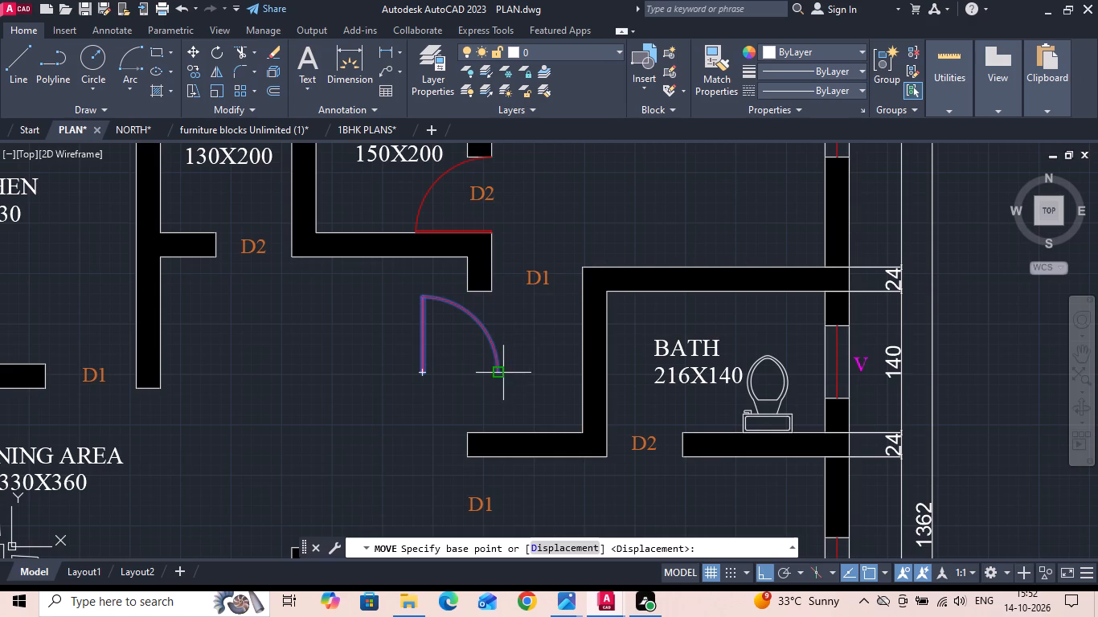
click(502, 371)
click(683, 460)
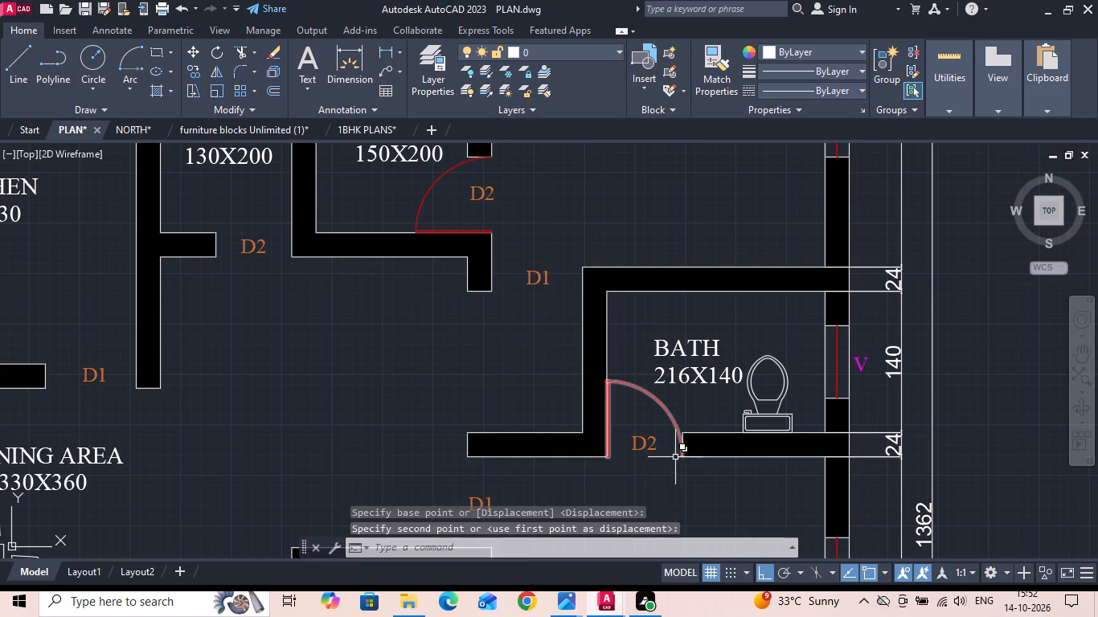
Copy the BATH 150X200 door block straight down again into the open area below that room.
drag(453, 215, 446, 210)
click(416, 195)
right_click(414, 194)
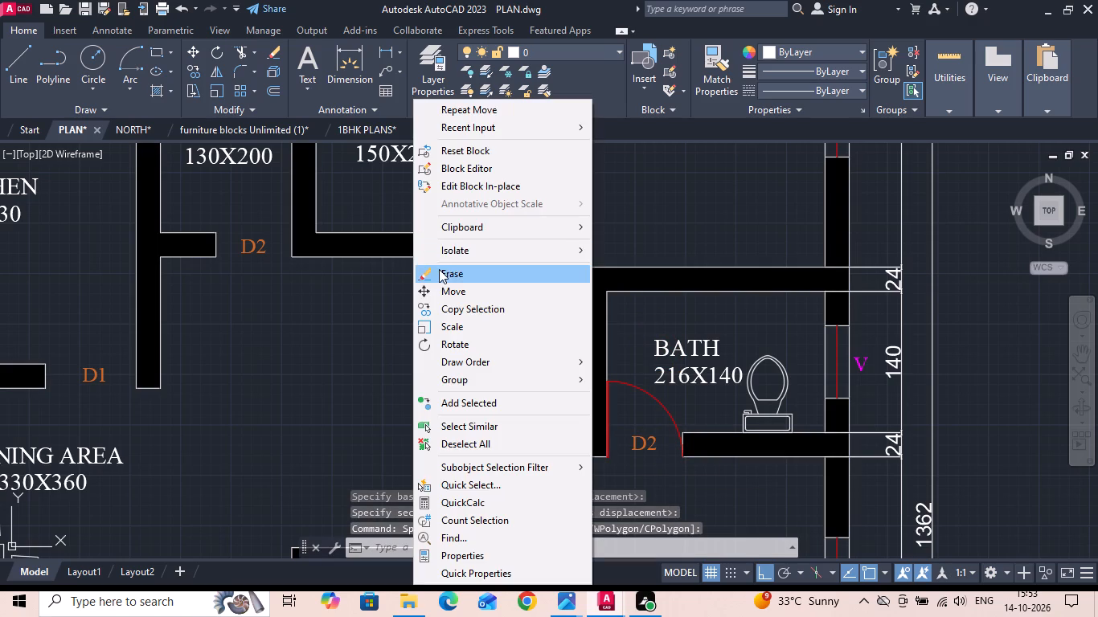
click(444, 306)
drag(424, 218, 423, 231)
click(399, 370)
key(Escape)
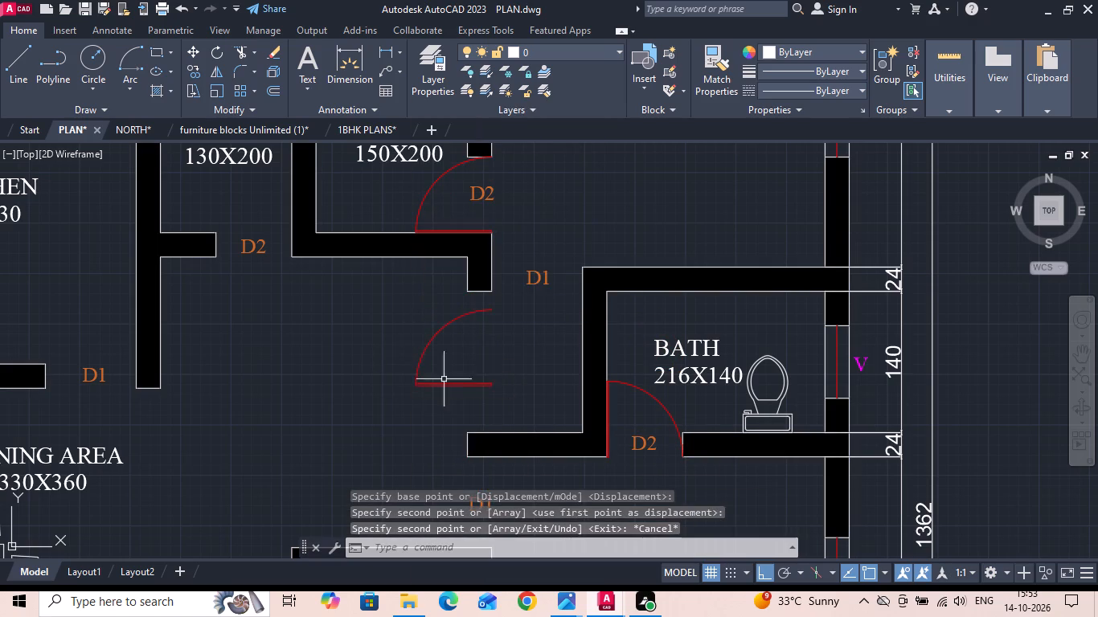
Mirror the new door copy about a vertical line to its left, erasing the source object.
drag(461, 358, 373, 357)
click(360, 354)
text(MI)
key(space)
drag(363, 320, 365, 332)
click(358, 356)
key(n)
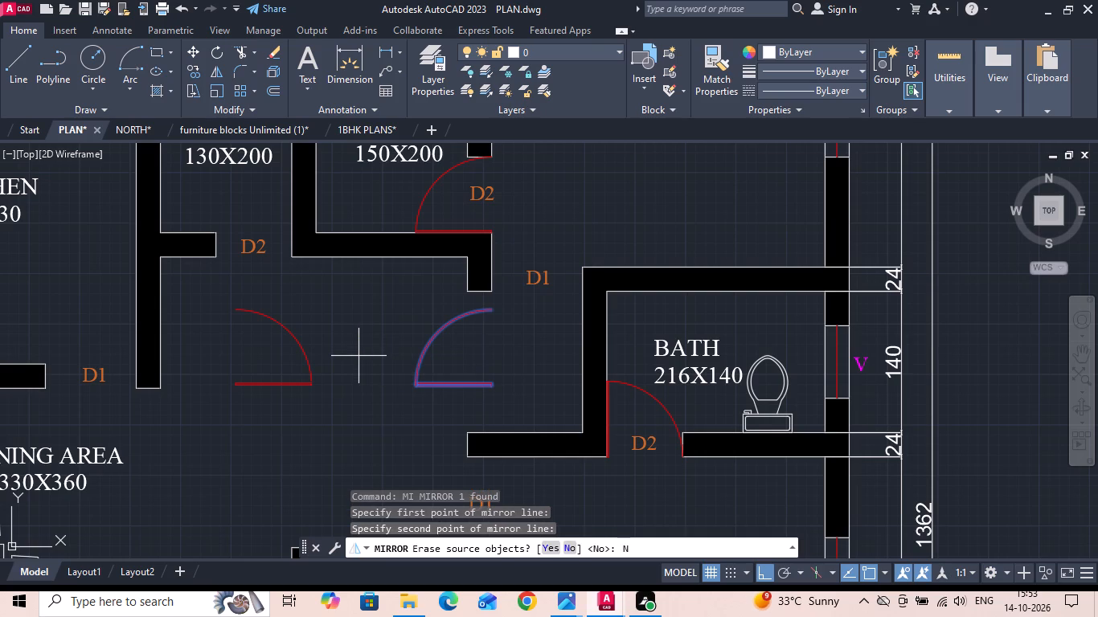
key(BackSpace)
text(Y)
key(space)
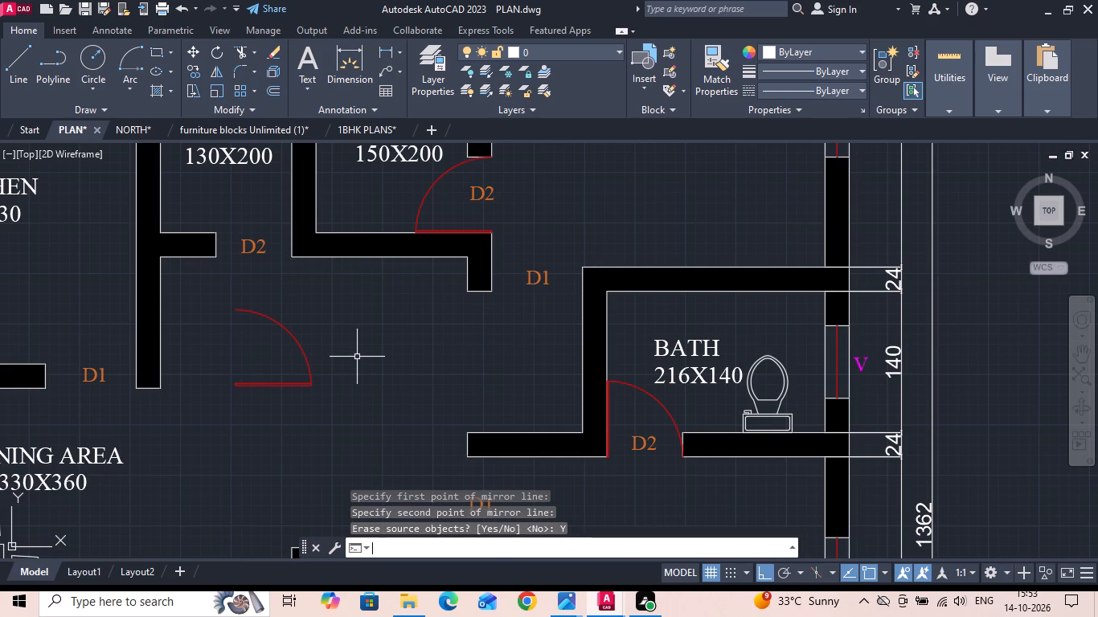
Rotate the mirrored door block 90° counterclockwise so its leaf stands vertical with the swing to the left.
drag(346, 347, 299, 345)
click(220, 331)
right_click(219, 331)
click(241, 351)
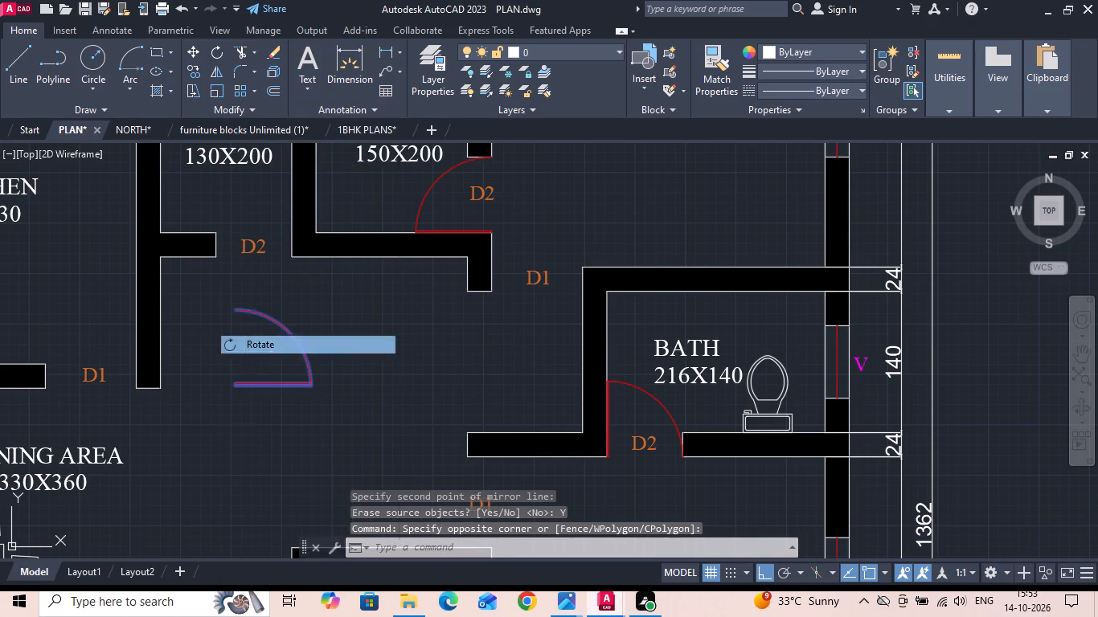
click(257, 346)
click(255, 321)
Move the mirrored door block by its arc end into the D2 opening of the BATH 130X200 room.
drag(248, 369, 219, 366)
click(189, 333)
right_click(189, 333)
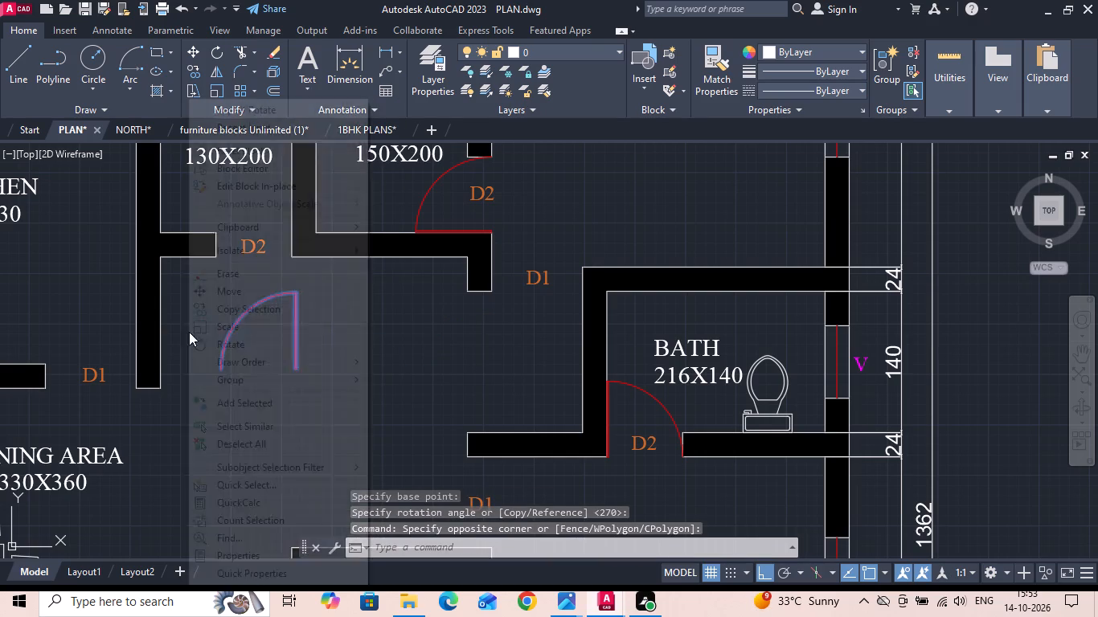
click(223, 294)
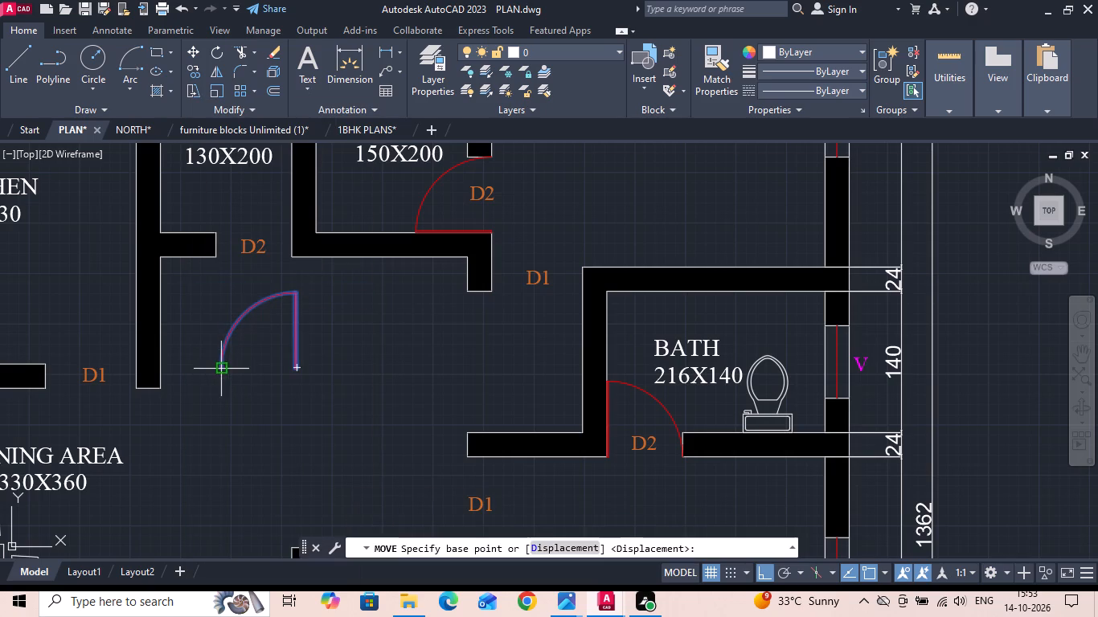
click(219, 371)
click(218, 258)
Copy the BATH 130X200 door block horizontally into the W/A 150X330 room.
scroll(456, 358, down, 2)
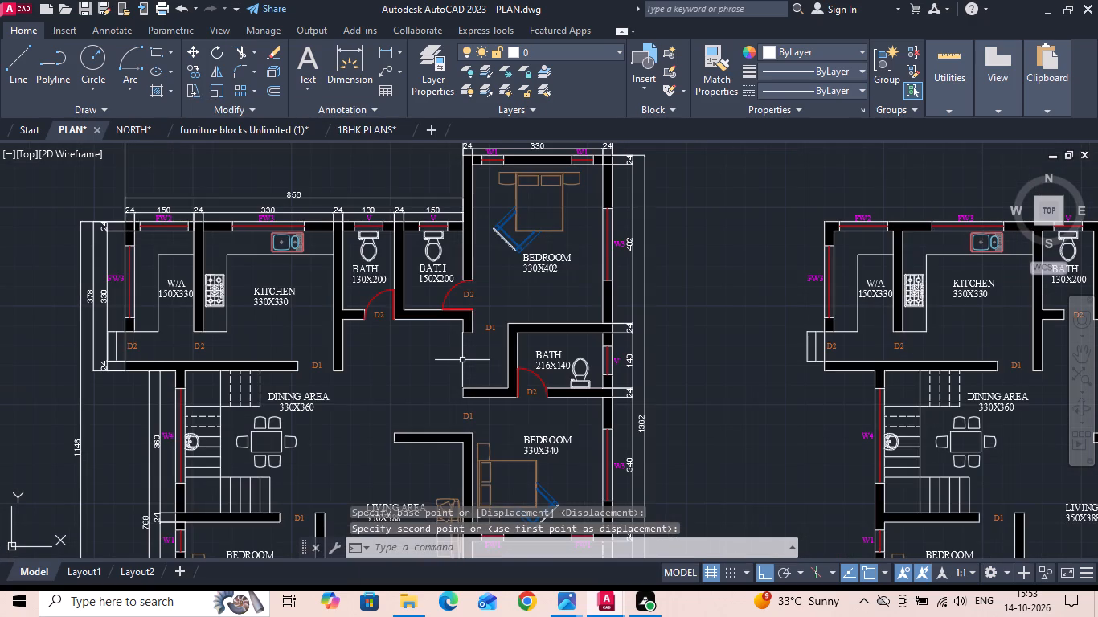
scroll(380, 304, up, 2)
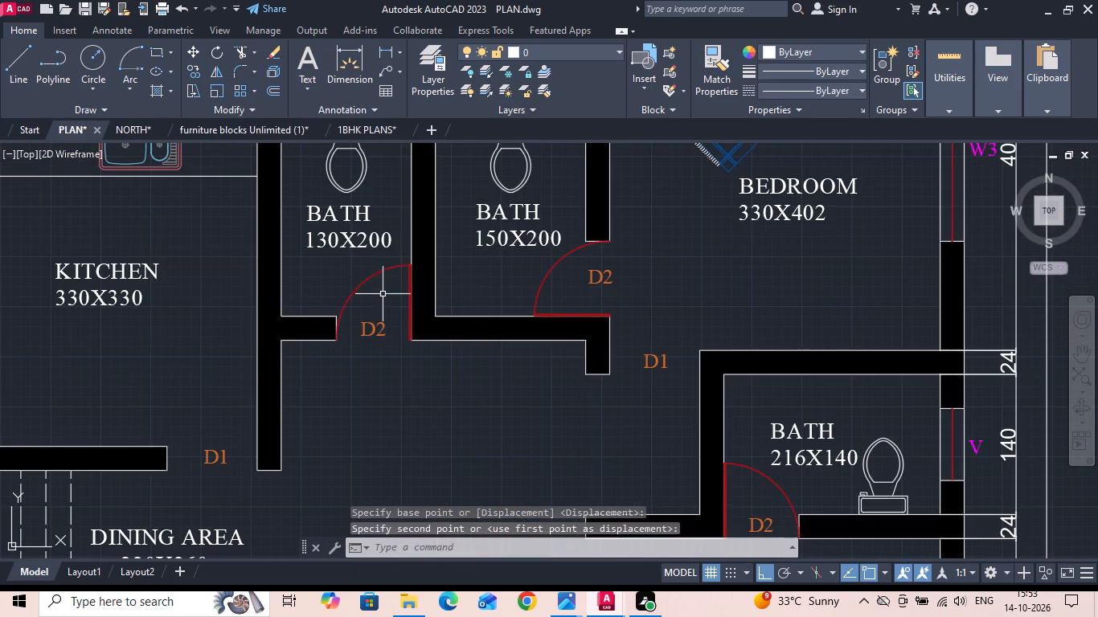
click(383, 290)
click(363, 264)
right_click(363, 264)
click(393, 313)
scroll(399, 315, down, 2)
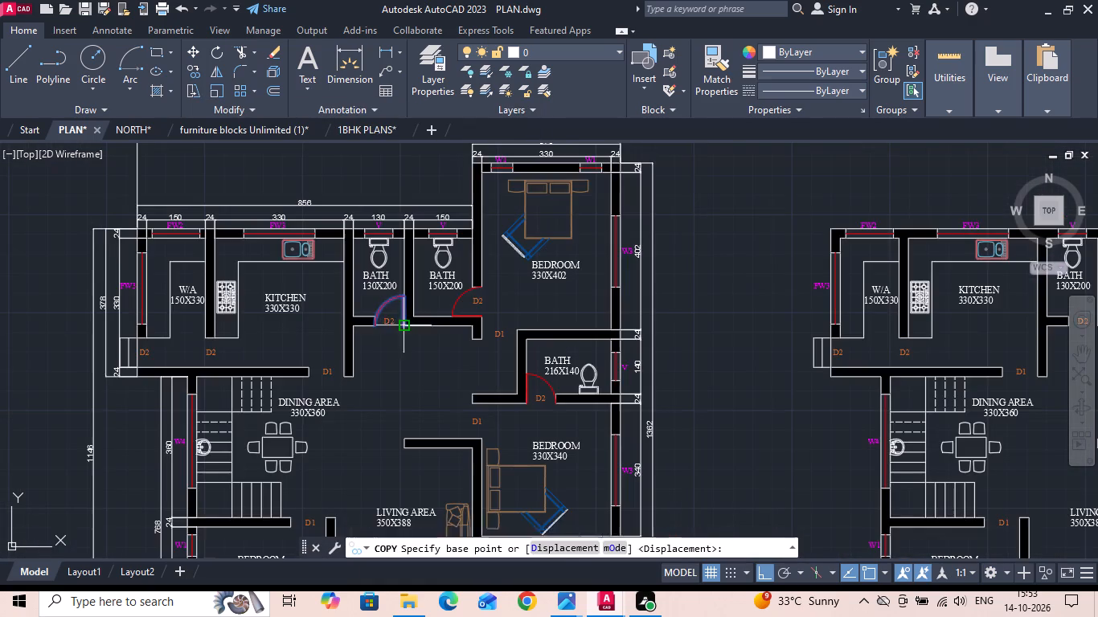
drag(394, 325, 334, 351)
scroll(172, 368, up, 2)
click(182, 346)
key(Escape)
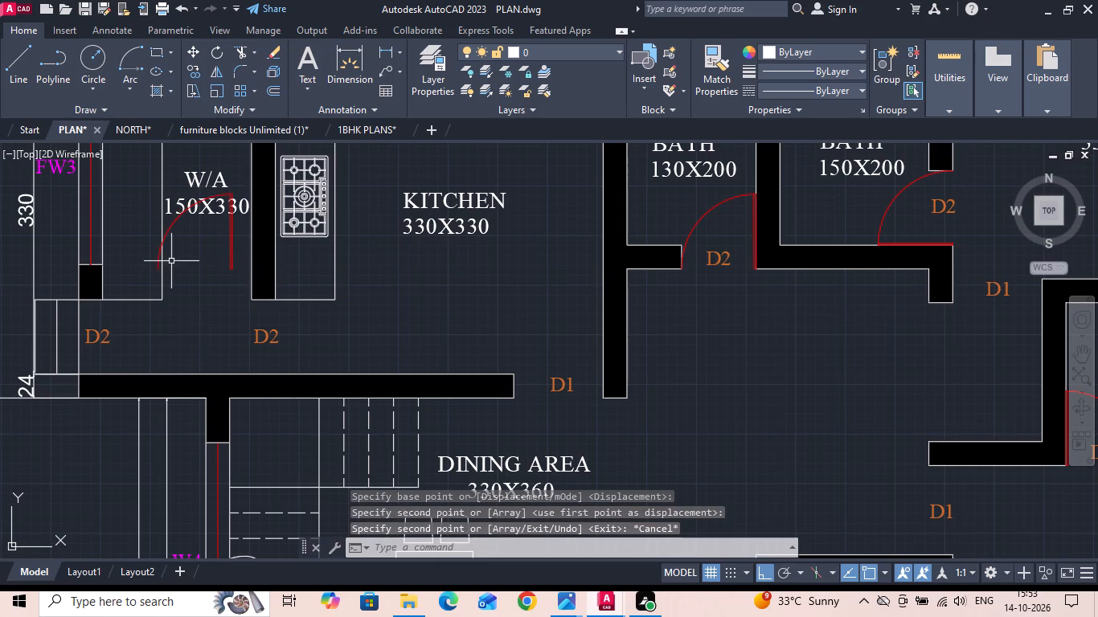
Move the copied door block straight down to the space between the two D2 labels of the W/A room.
click(156, 261)
right_click(155, 261)
click(174, 291)
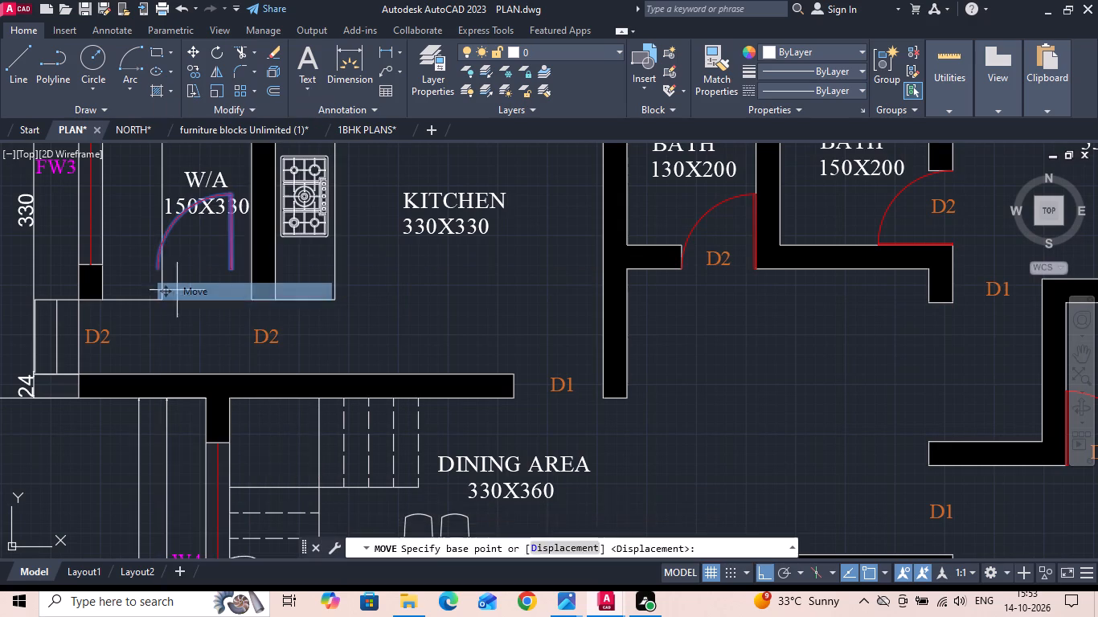
drag(199, 268, 202, 280)
scroll(203, 337, up, 1)
click(203, 360)
Rotate the W/A door block 90° clockwise so its leaf lies horizontal at the bottom.
drag(160, 337, 139, 329)
click(112, 314)
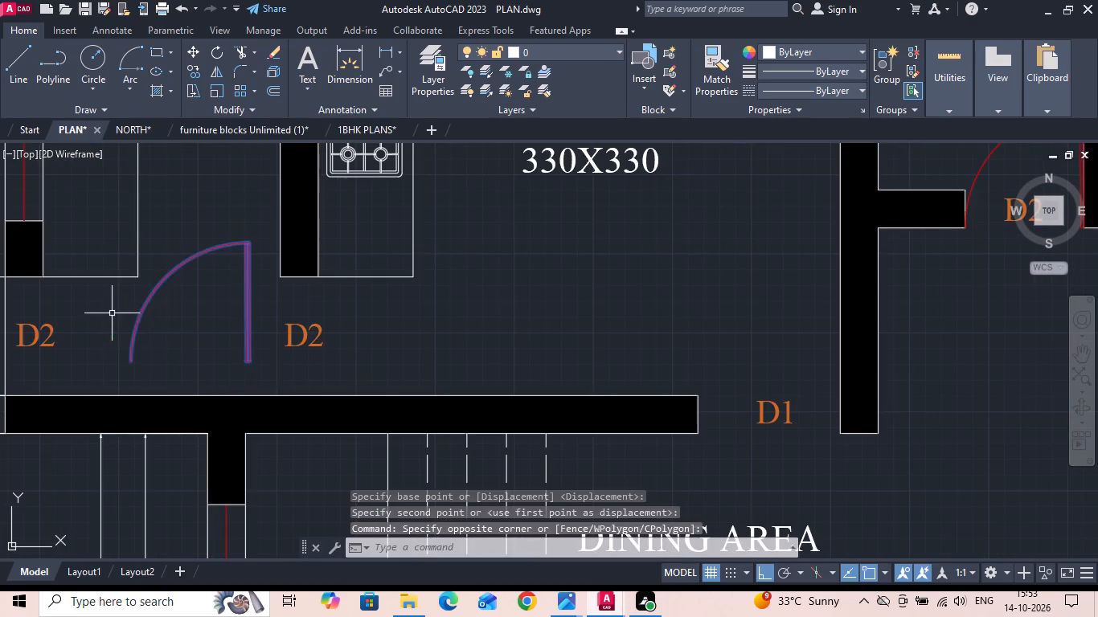
right_click(112, 313)
click(156, 344)
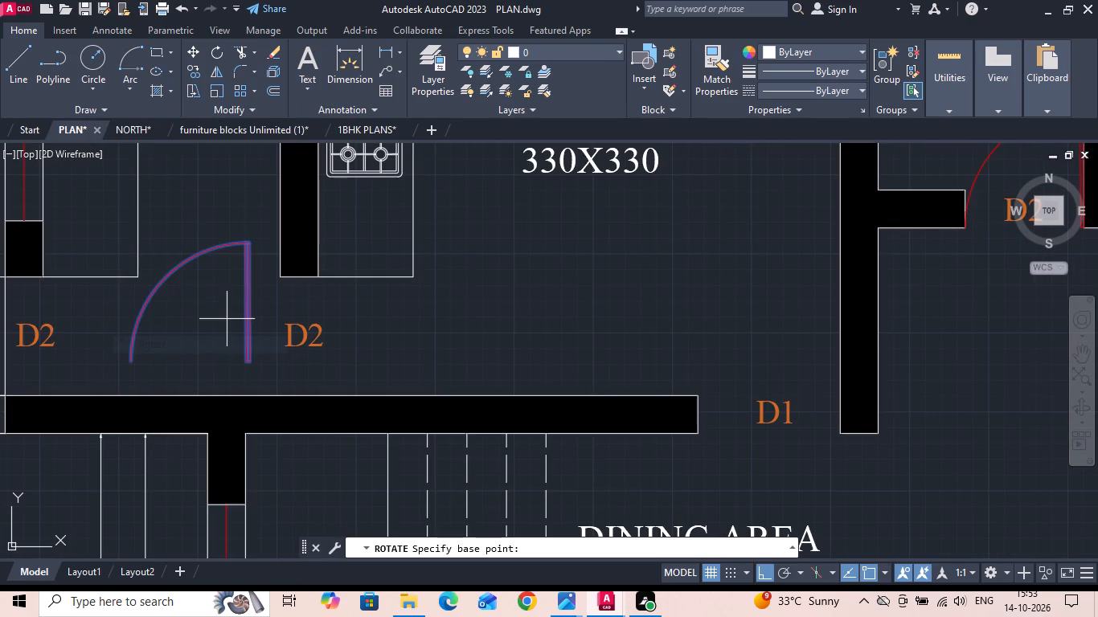
click(223, 319)
click(217, 333)
Move the rotated door block by its arc end onto the wall corner of the D2 opening between W/A and KITCHEN.
scroll(274, 382, down, 1)
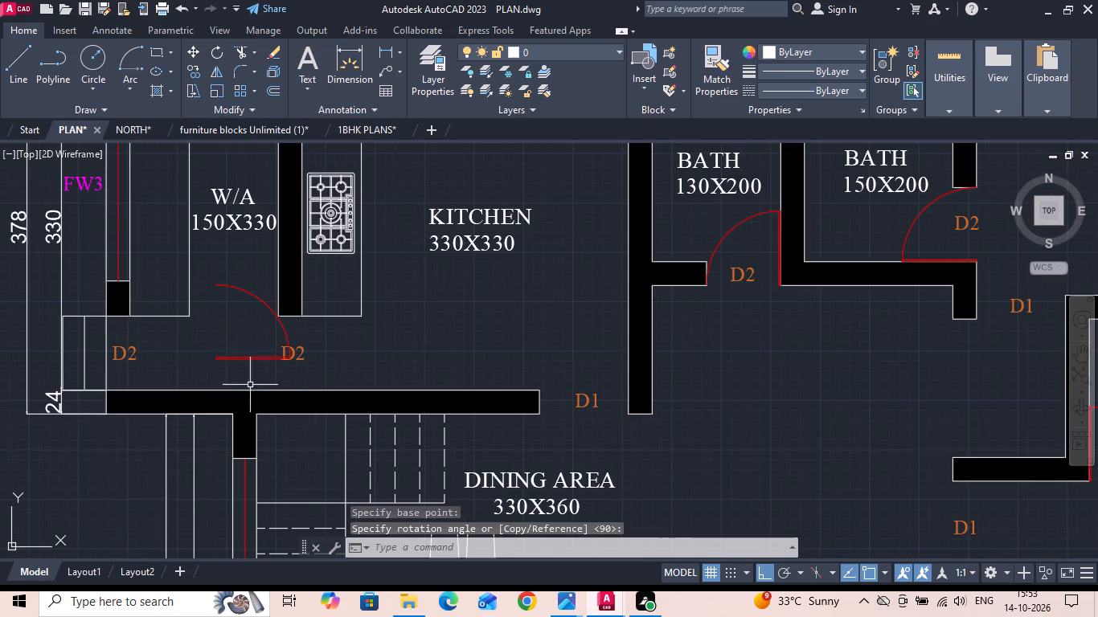
click(246, 383)
click(215, 317)
right_click(215, 317)
click(248, 298)
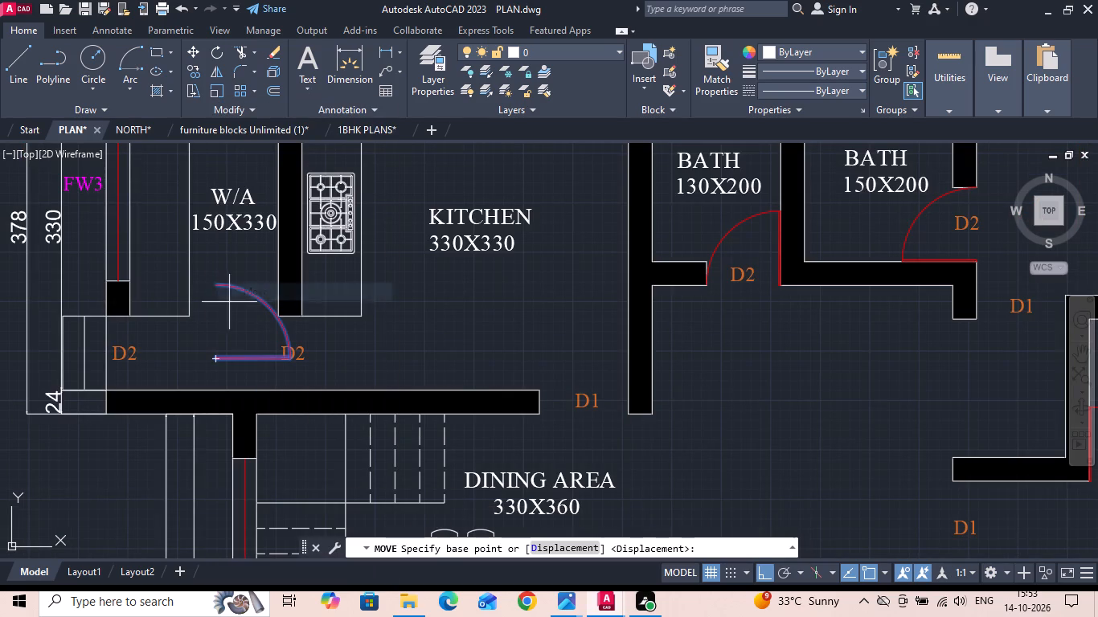
click(214, 288)
scroll(255, 320, up, 1)
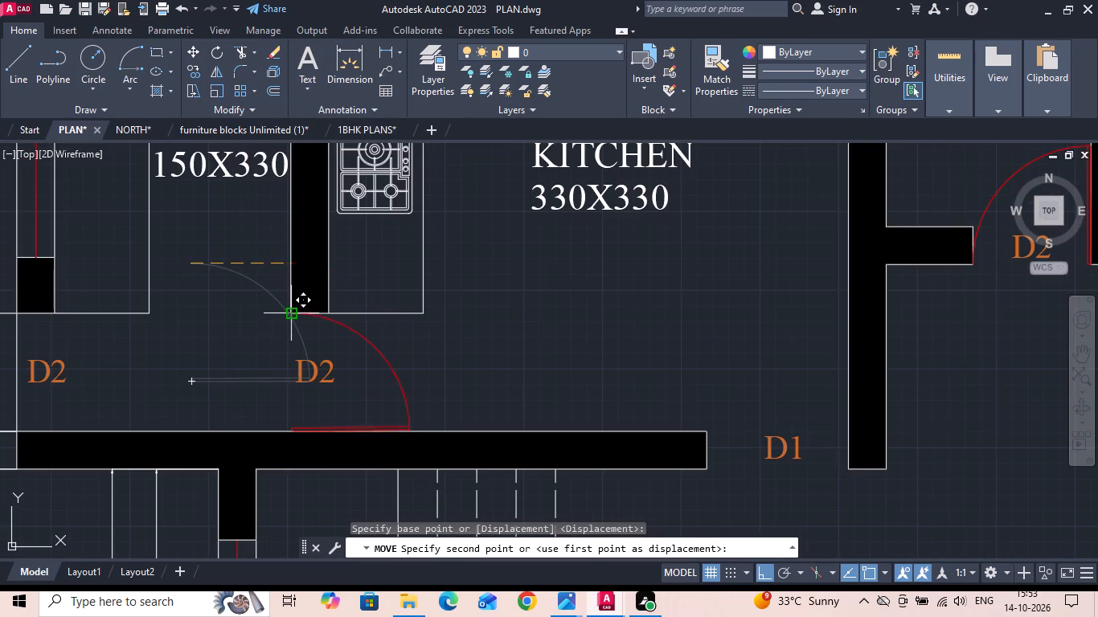
click(287, 316)
Copy the W/A–KITCHEN door block to the outer D2 opening of the W/A room beside the entry steps.
drag(413, 341, 365, 363)
click(360, 364)
right_click(360, 364)
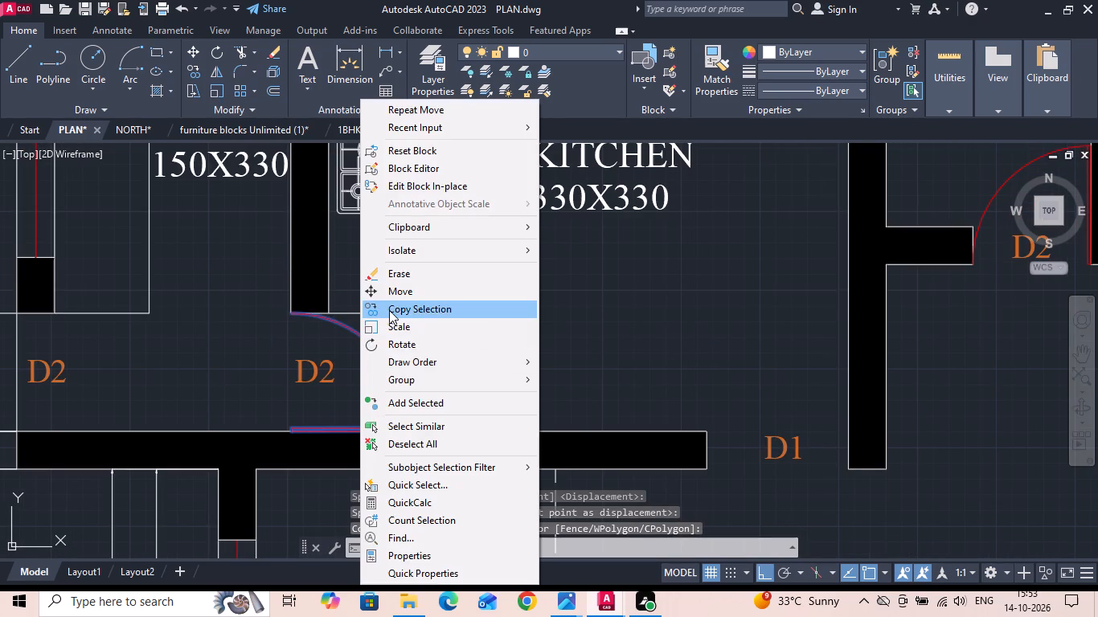
click(389, 310)
click(288, 313)
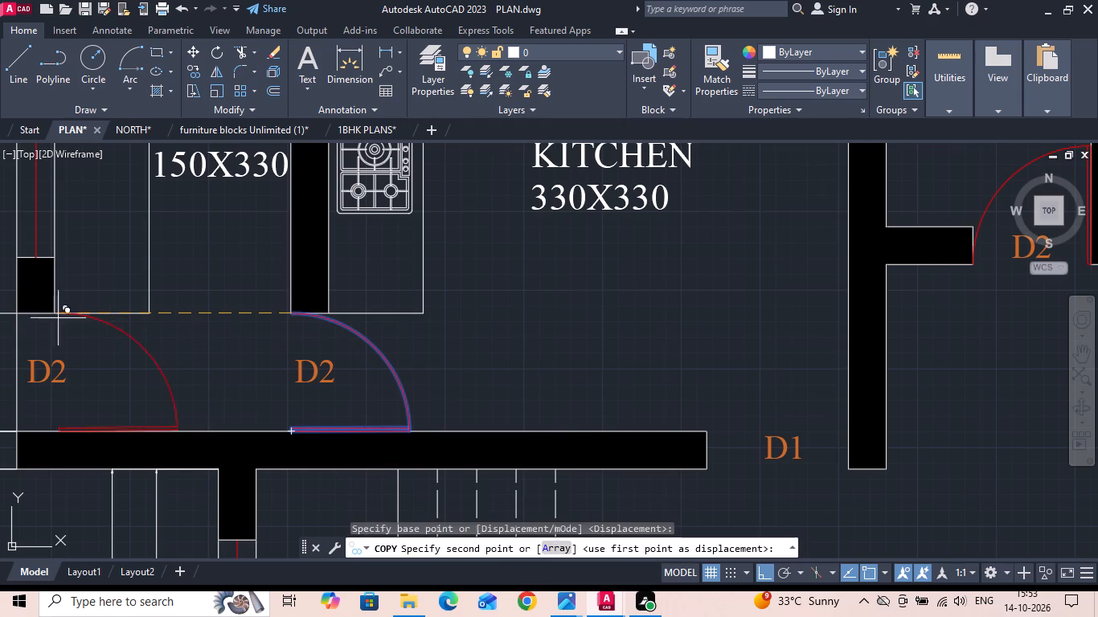
click(18, 317)
scroll(248, 341, down, 1)
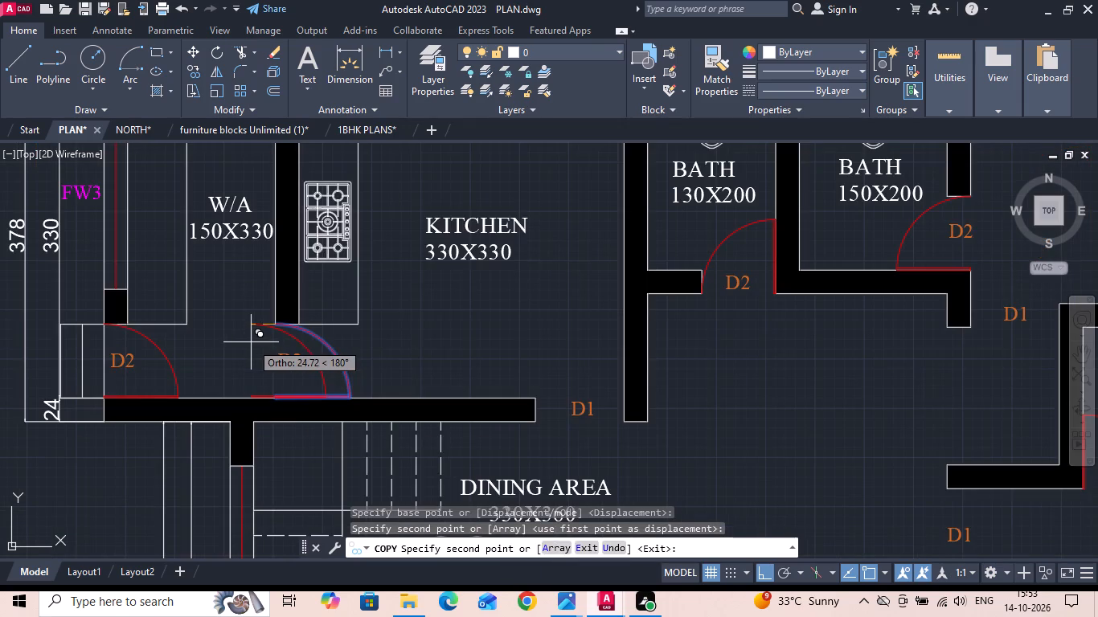
scroll(212, 303, down, 3)
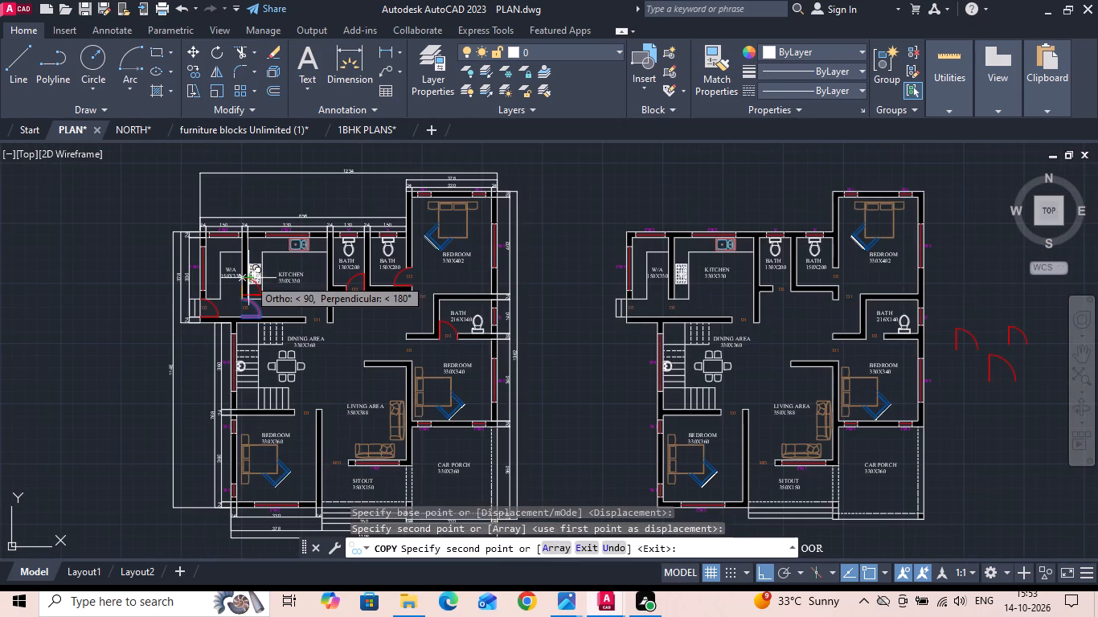
key(Escape)
Copy the largest door block into the MD opening between LIVING AREA and SITOUT in the dimensioned plan.
click(1011, 377)
click(981, 382)
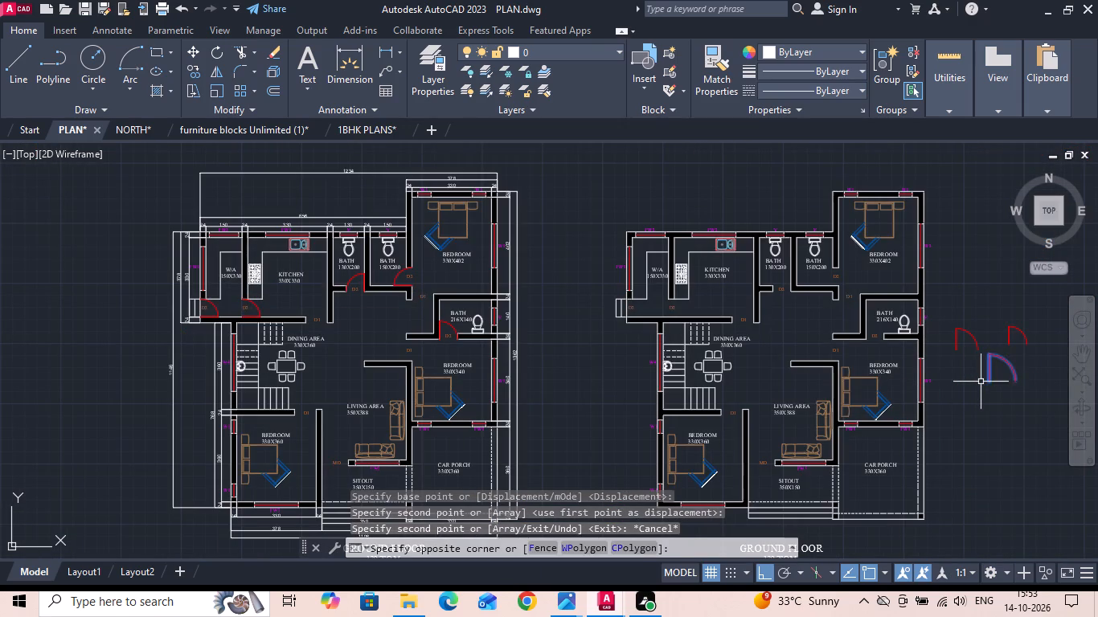
right_click(981, 382)
click(1004, 305)
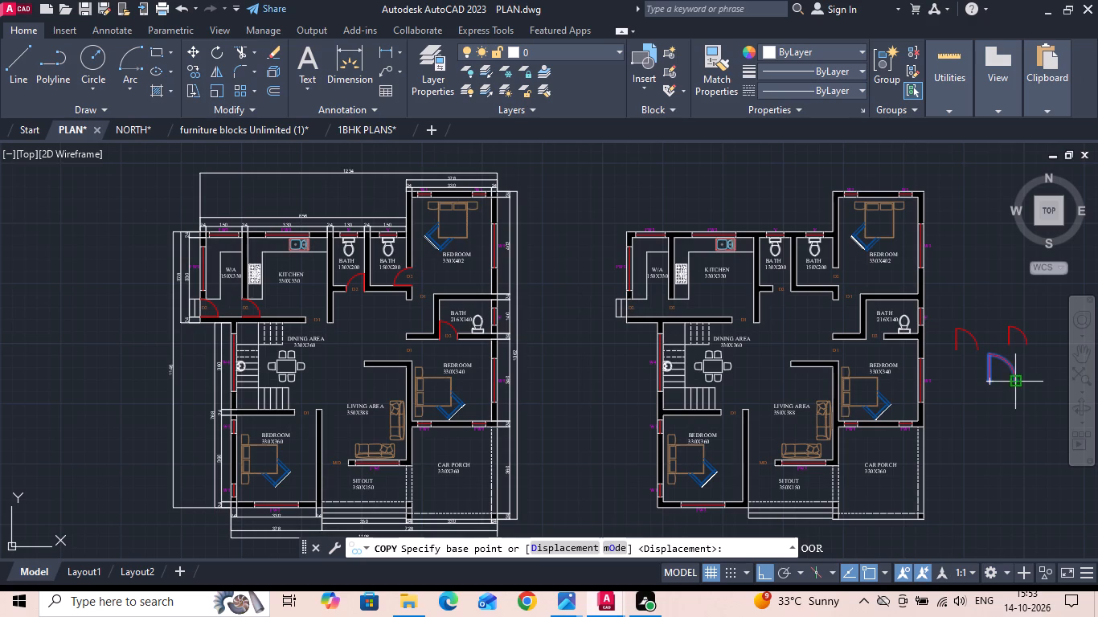
click(1018, 382)
scroll(353, 488, up, 2)
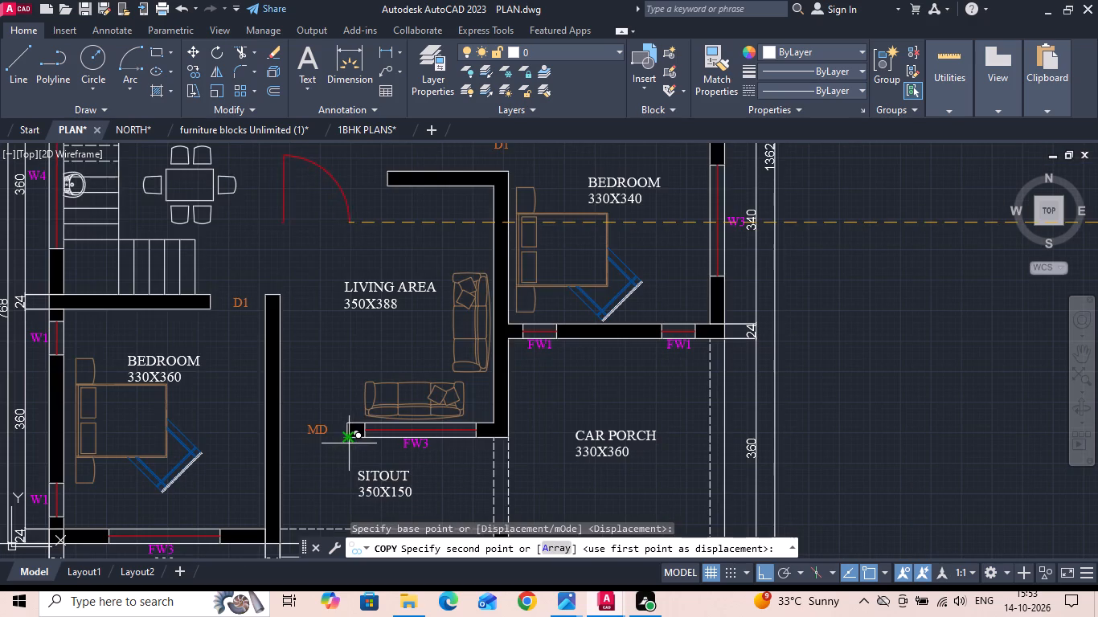
click(349, 443)
scroll(324, 455, down, 1)
key(Escape)
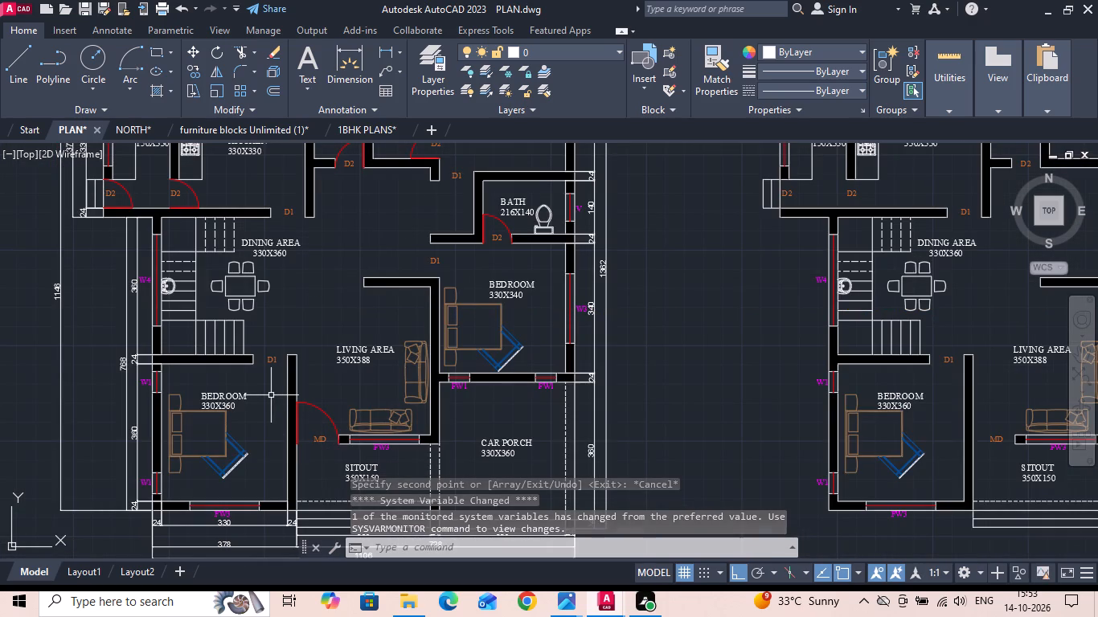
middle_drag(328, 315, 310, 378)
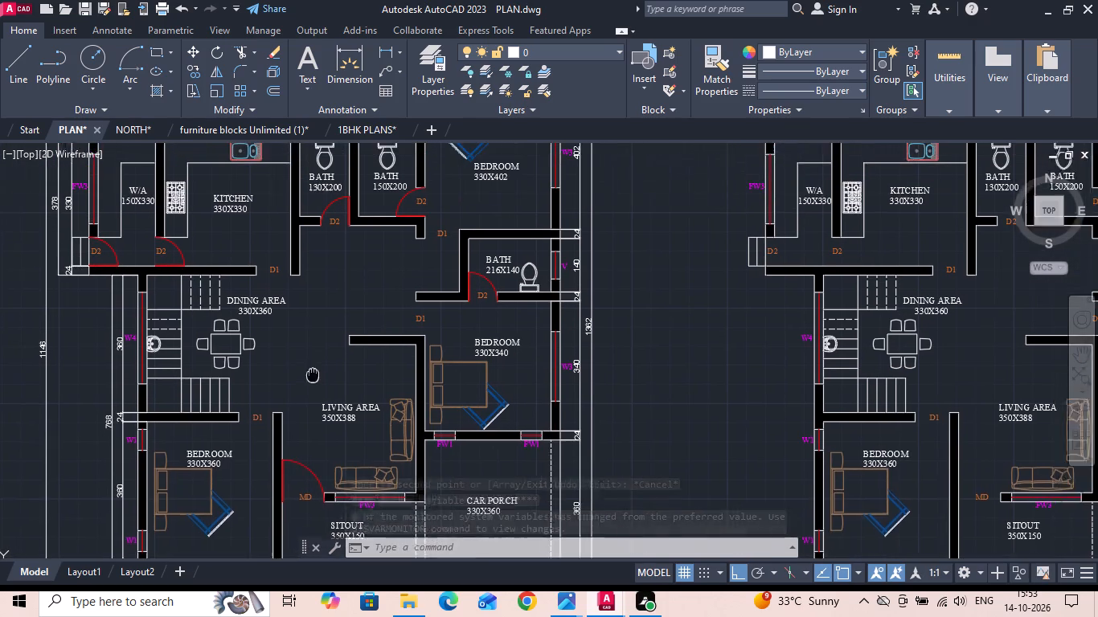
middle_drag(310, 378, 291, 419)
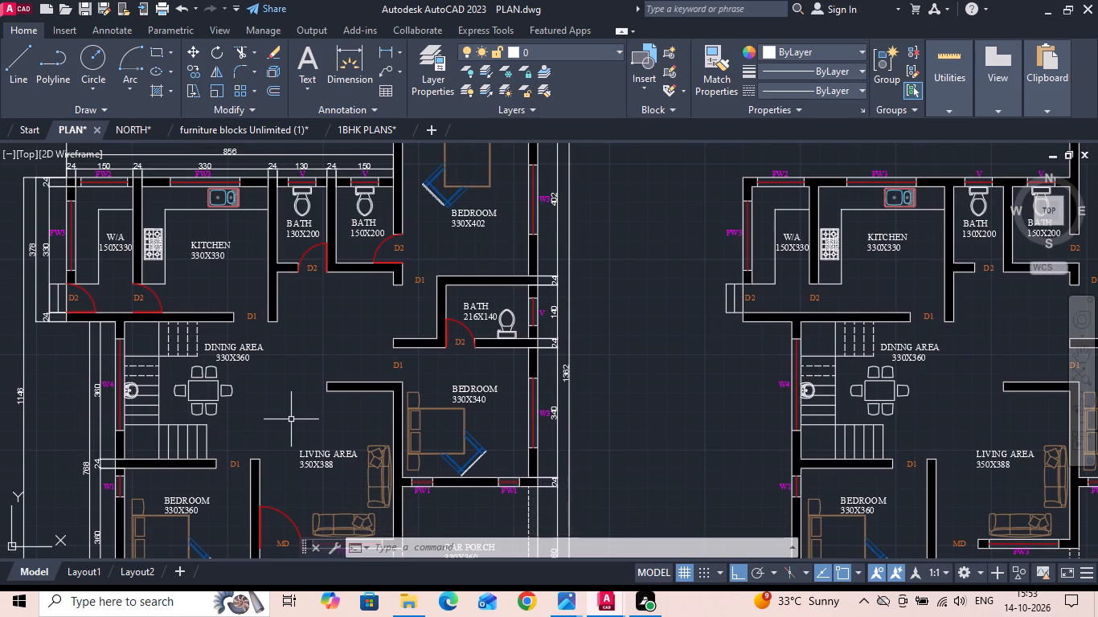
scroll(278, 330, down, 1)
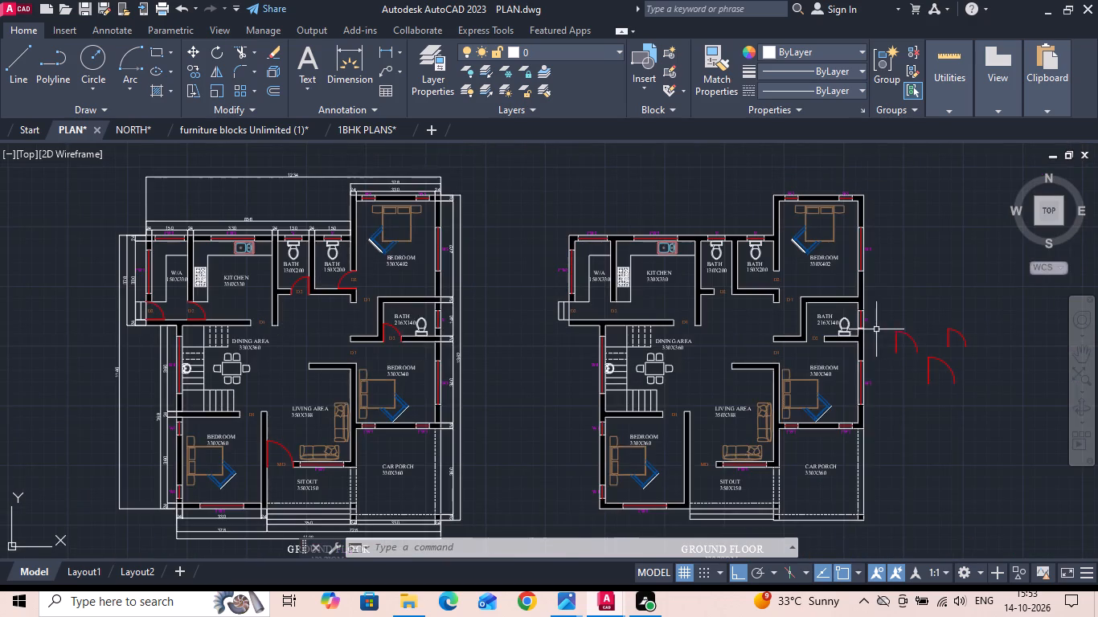
Delete the largest and the smallest spare door blocks beside the undimensioned plan, keeping the middle-sized one.
scroll(901, 348, up, 2)
drag(1033, 366, 1007, 391)
click(999, 396)
drag(1018, 334, 1010, 327)
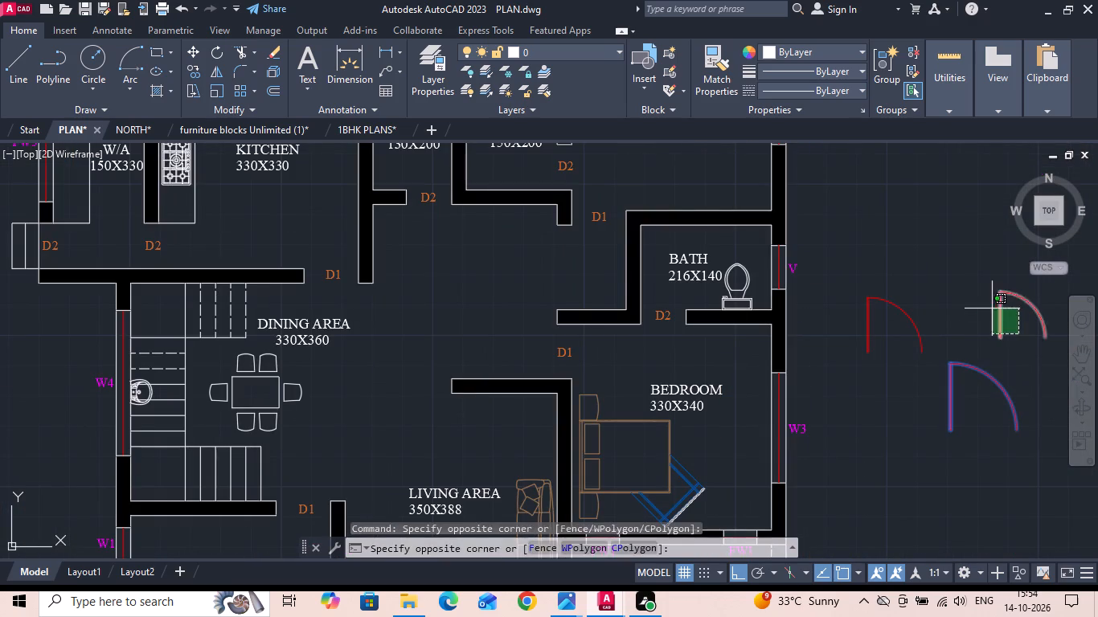
click(992, 308)
key(Delete)
Copy the remaining spare door block to just below the D1 opening of the BEDROOM 330X402, with Ortho off.
drag(944, 349, 867, 364)
click(856, 357)
right_click(856, 356)
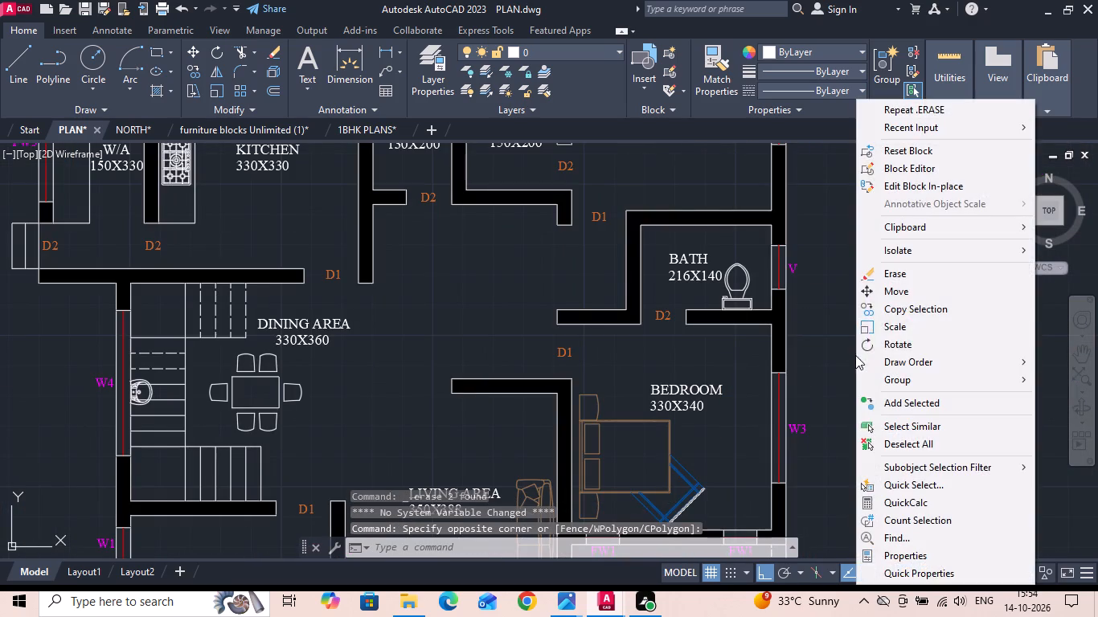
click(876, 311)
drag(877, 329, 873, 340)
scroll(843, 374, down, 3)
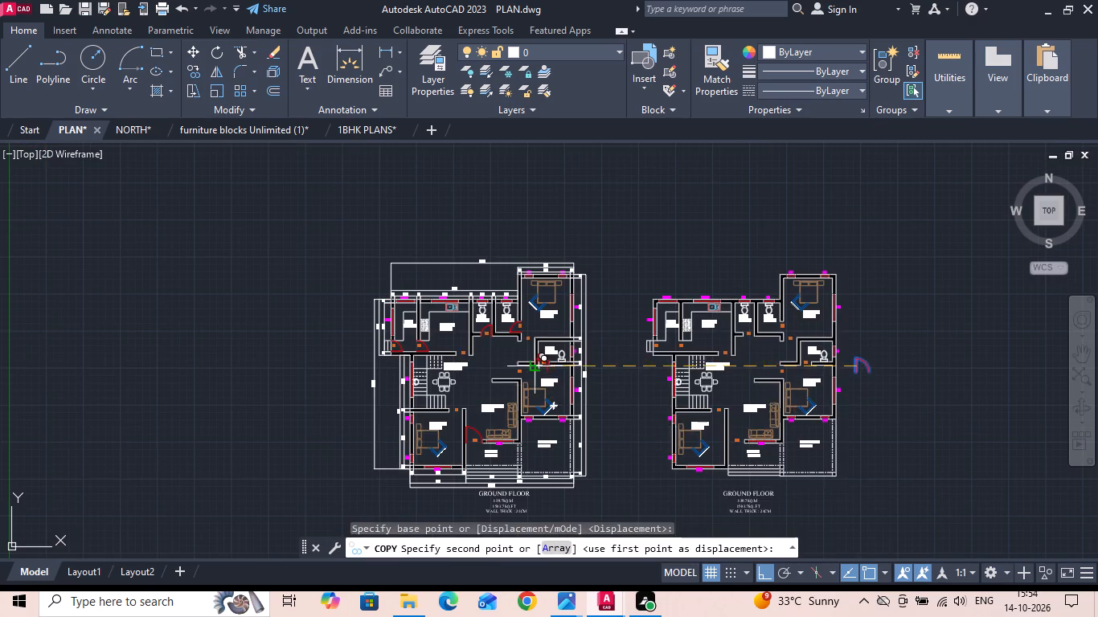
scroll(532, 358, up, 3)
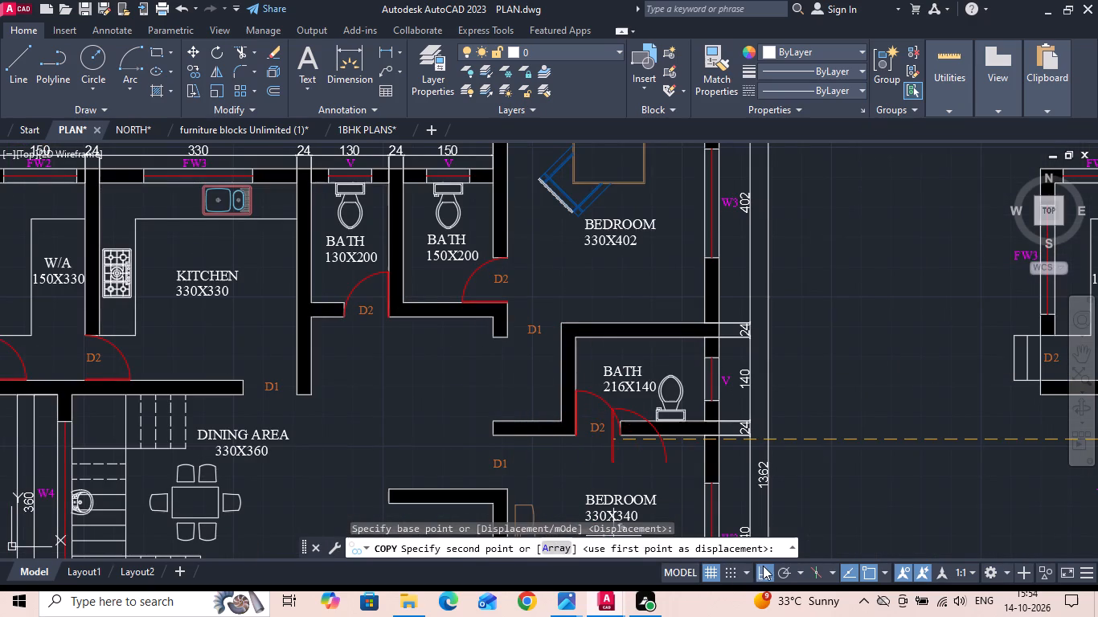
click(763, 566)
scroll(549, 367, up, 2)
click(463, 397)
key(Escape)
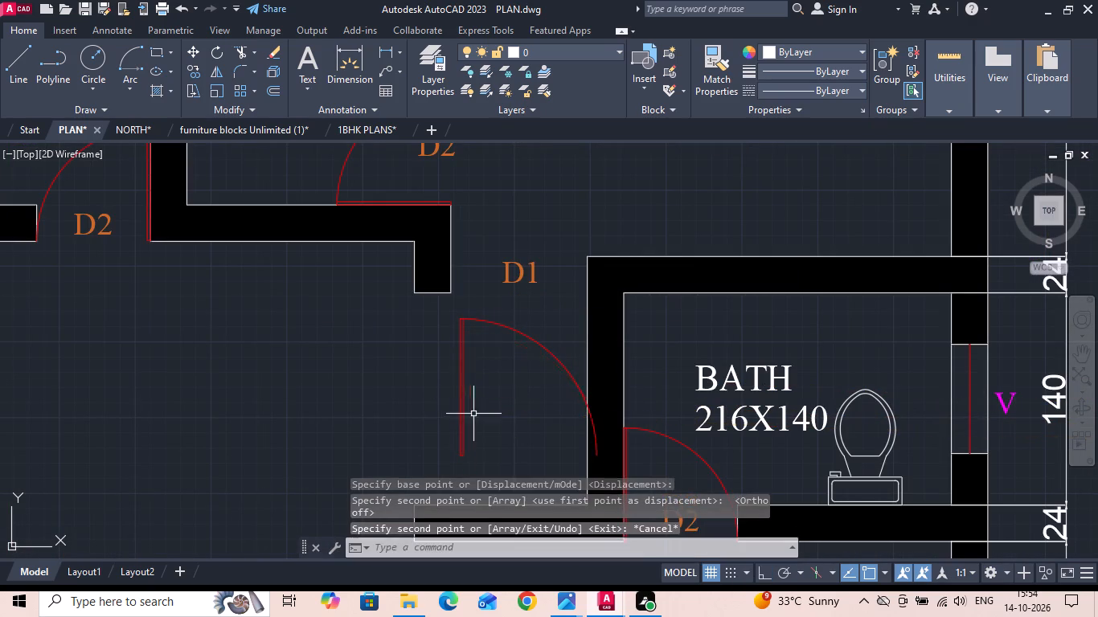
Move the copied door by its arc end onto the BATH 216X140 wall edge at the D1 opening.
drag(473, 411, 445, 409)
click(423, 402)
right_click(418, 402)
click(481, 296)
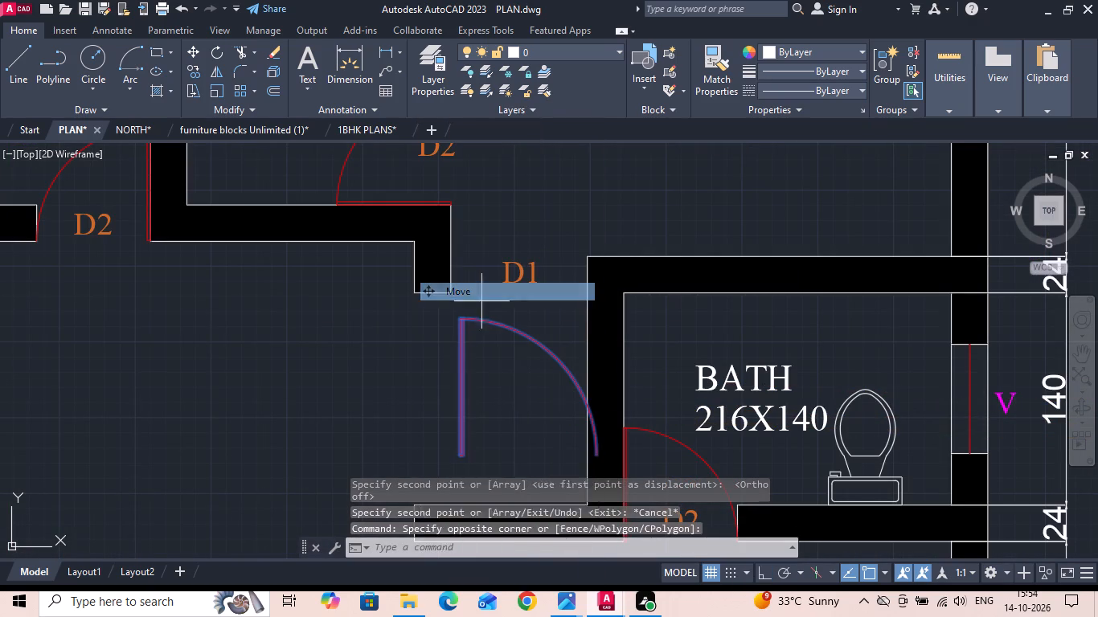
click(596, 452)
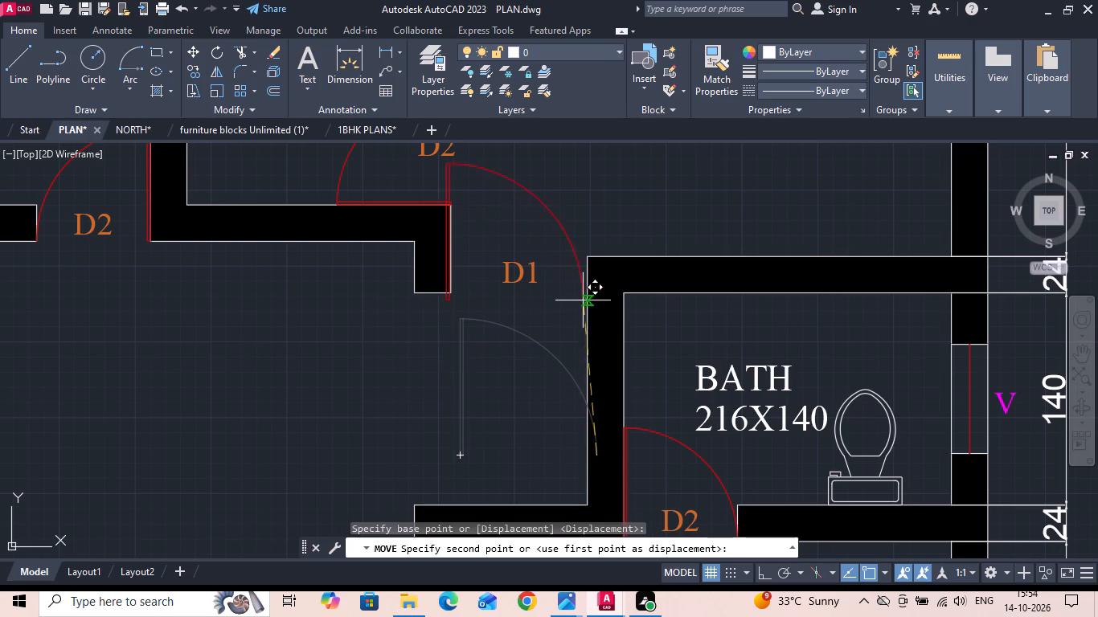
click(584, 293)
Move the D1 door by its leaf's bottom corner exactly onto the adjoining wall stub's lower corner.
scroll(481, 268, up, 2)
scroll(416, 330, up, 2)
click(394, 366)
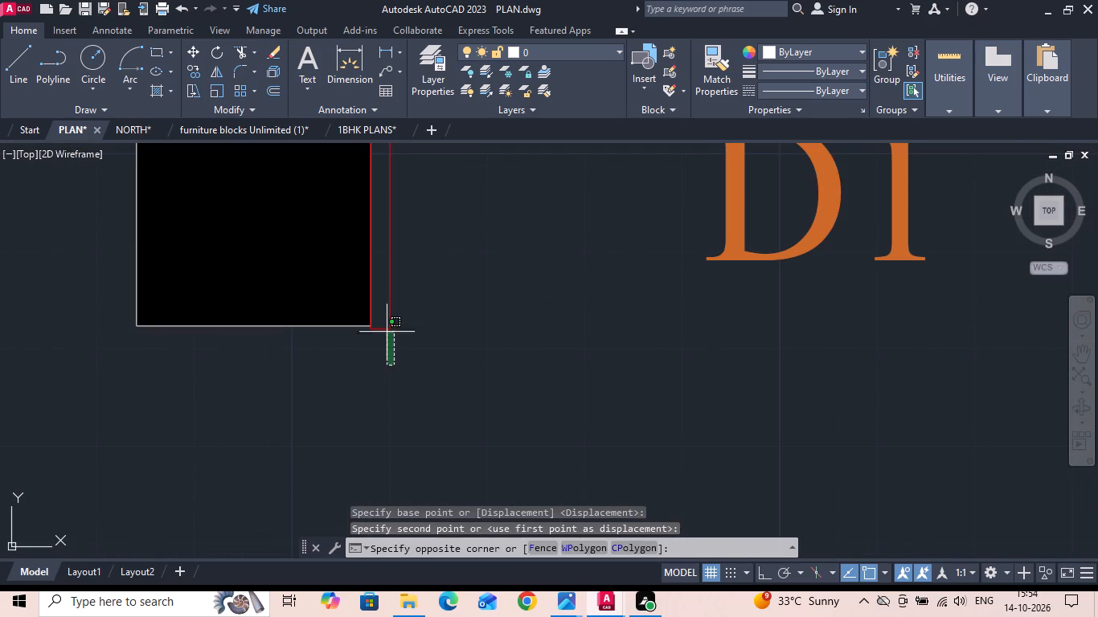
click(387, 328)
right_click(387, 328)
click(426, 284)
scroll(369, 313, up, 1)
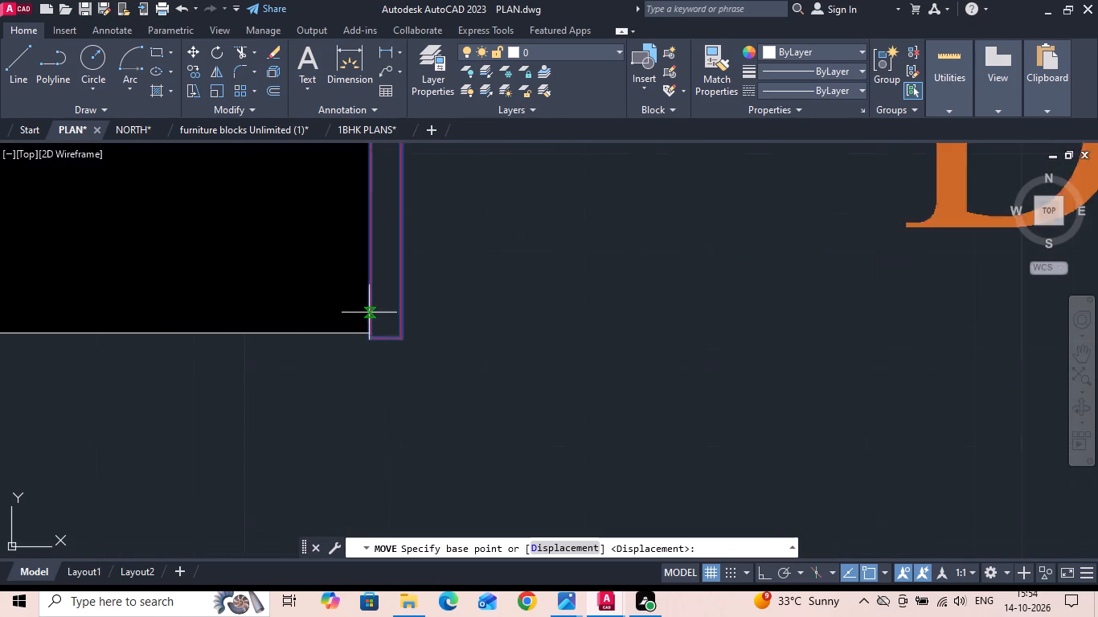
scroll(369, 313, up, 1)
click(367, 356)
click(367, 338)
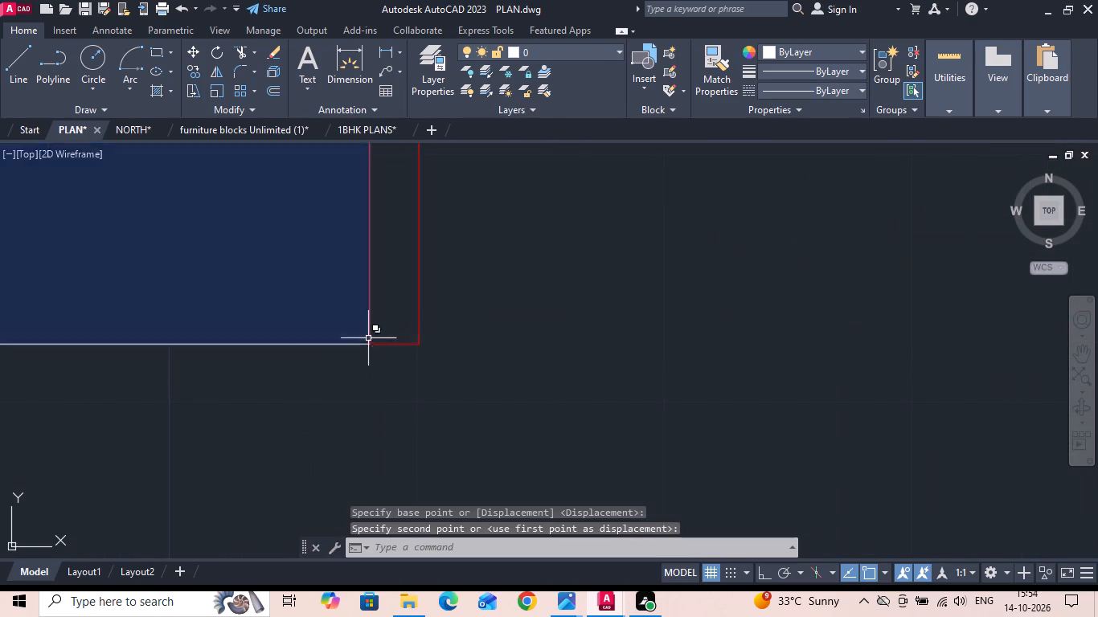
Copy the BEDROOM 330X402 D1 door to the free area beside the D1 opening of the BEDROOM 330X340.
scroll(392, 380, down, 6)
scroll(502, 305, down, 2)
click(520, 283)
click(516, 292)
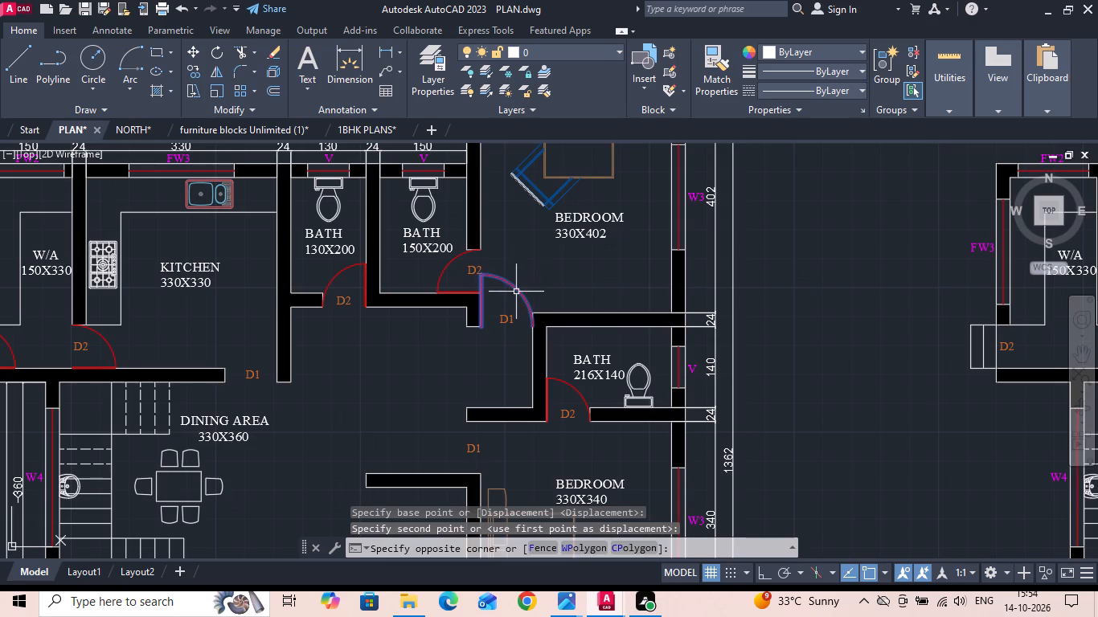
right_click(516, 292)
click(554, 315)
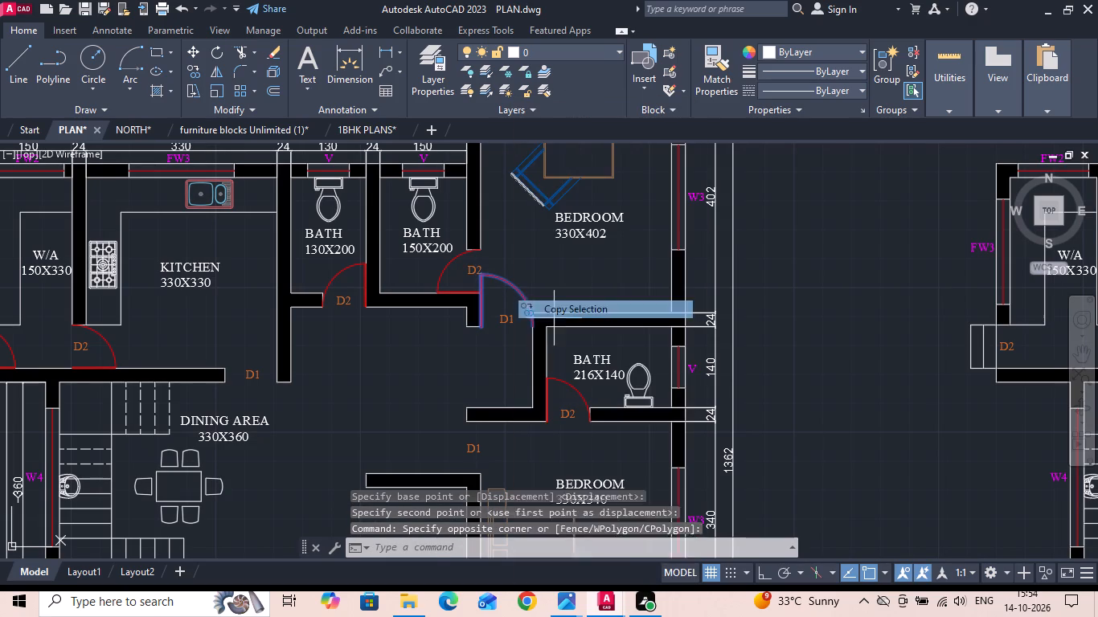
drag(531, 337, 522, 378)
middle_drag(522, 435, 502, 292)
scroll(497, 302, up, 2)
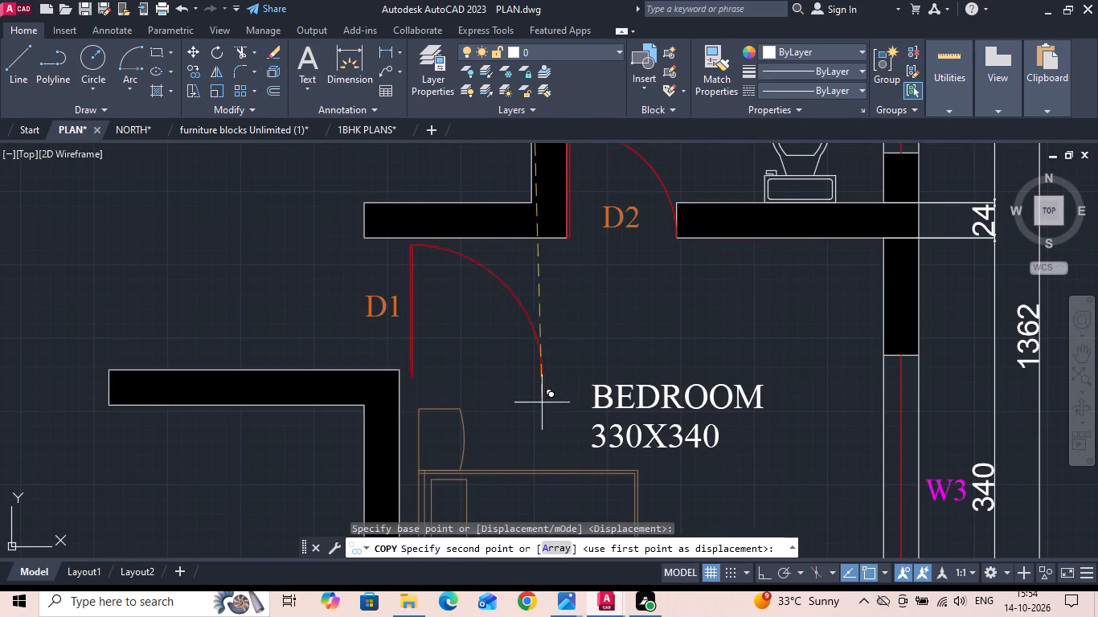
click(596, 427)
key(Escape)
Rotate the copied door 90° clockwise with Ortho on, so its leaf lies horizontal above the arc.
drag(580, 350, 567, 333)
click(547, 313)
right_click(545, 312)
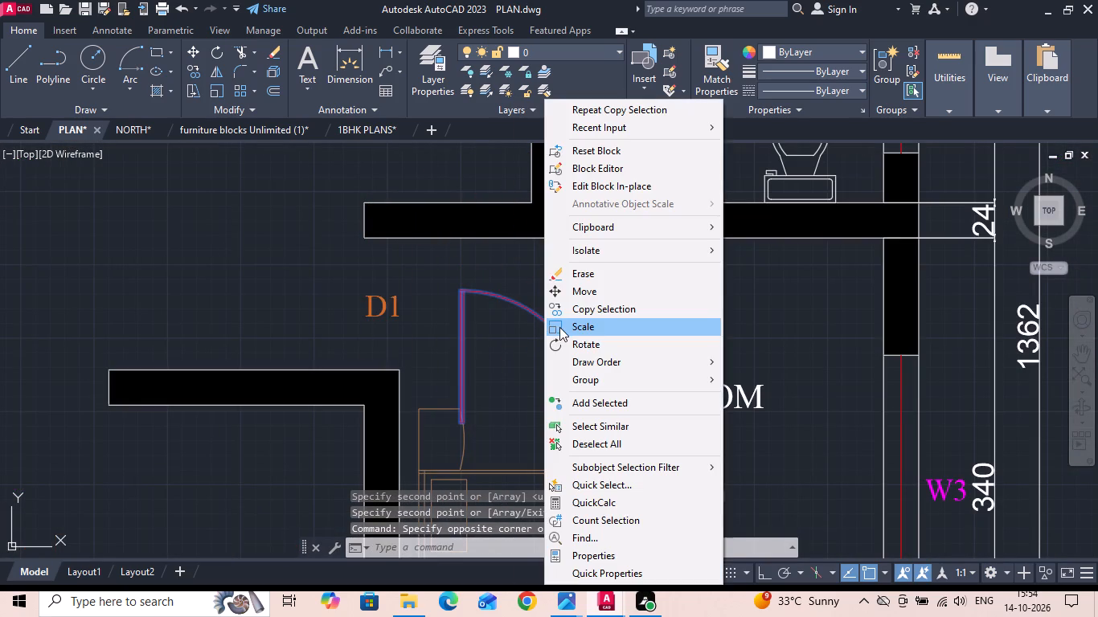
click(563, 341)
key(F8)
drag(542, 341, 535, 358)
click(522, 374)
click(512, 409)
Move the rotated door by its hinge corner onto the lower wall corner of the BEDROOM 330X340 D1 opening.
click(485, 365)
right_click(485, 363)
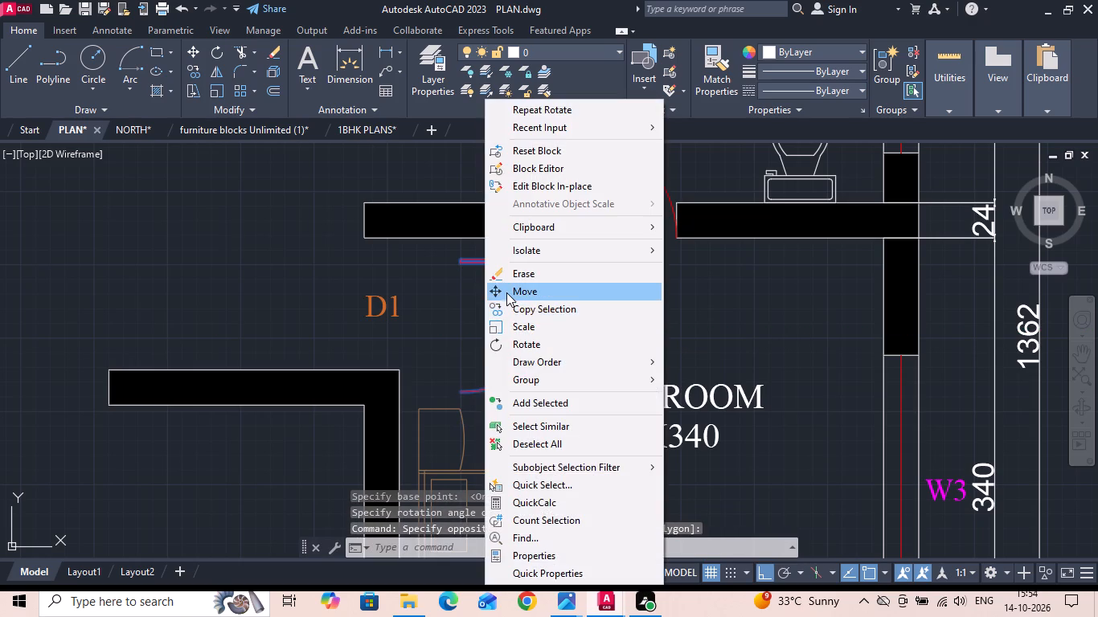
click(506, 291)
scroll(469, 255, up, 2)
click(447, 265)
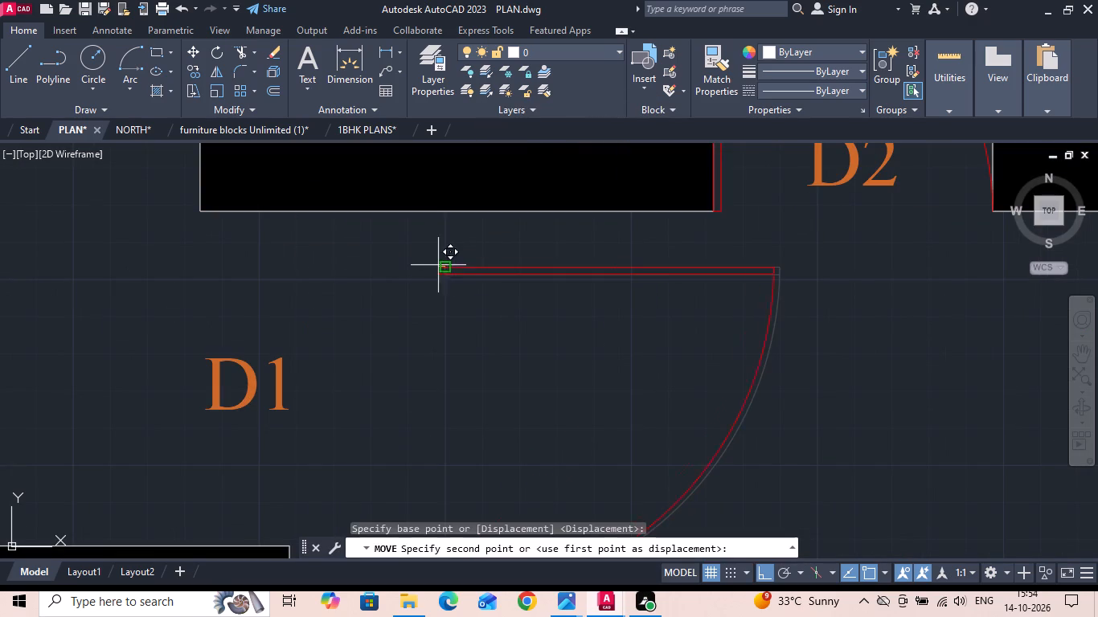
click(199, 214)
Copy the BEDROOM 330X340 D1 door horizontally into the open space beside the dining table.
scroll(504, 280, down, 5)
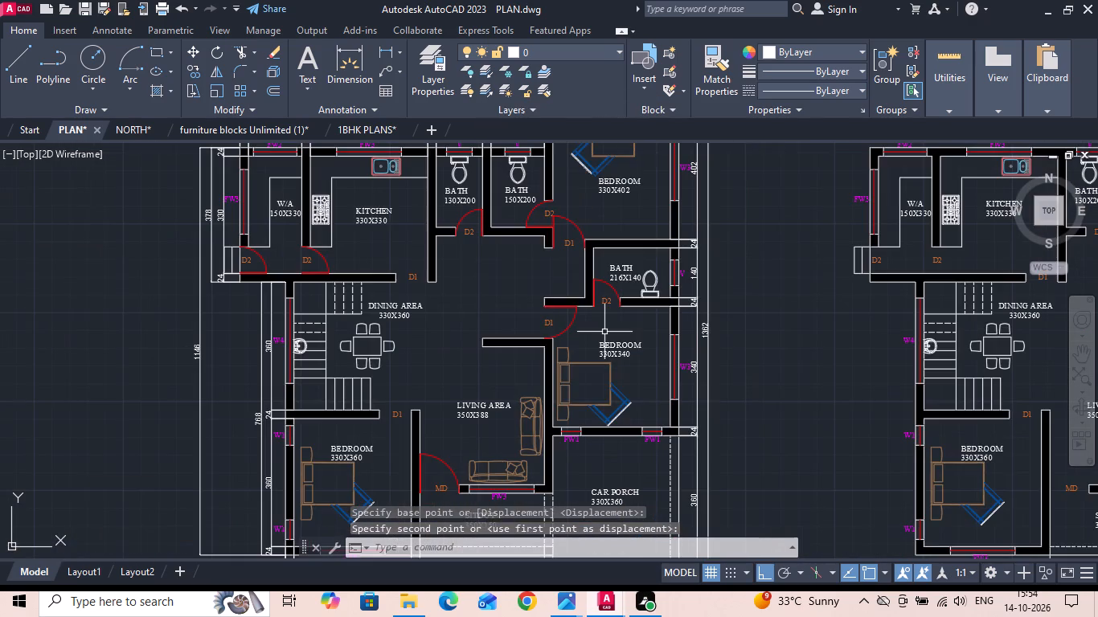
scroll(572, 332, up, 3)
drag(585, 330, 551, 306)
click(524, 277)
right_click(524, 277)
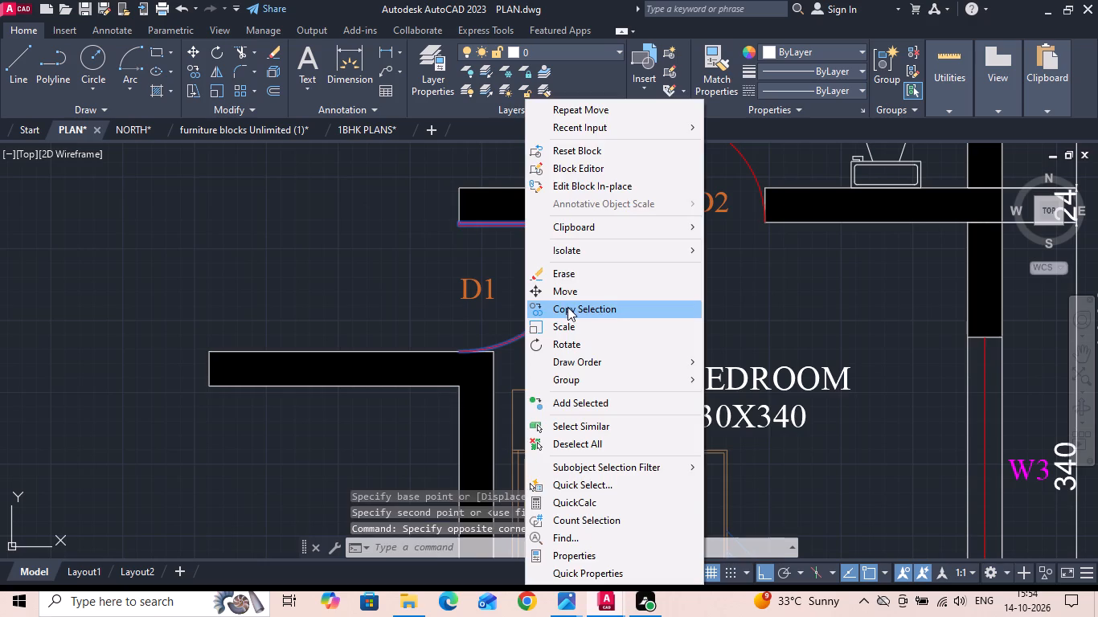
click(568, 307)
drag(562, 311, 472, 356)
scroll(559, 325, down, 3)
click(441, 372)
key(Escape)
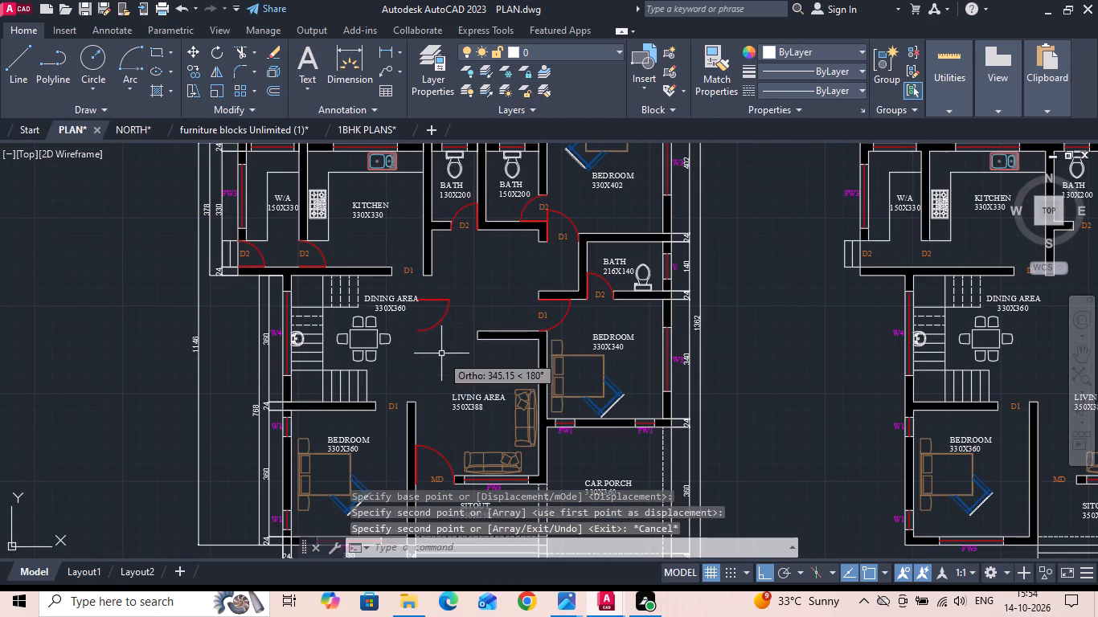
Rotate the door copy beside the dining table 90° clockwise so its leaf hangs down vertically.
drag(441, 350, 433, 334)
click(422, 308)
right_click(421, 307)
click(441, 349)
scroll(442, 353, up, 2)
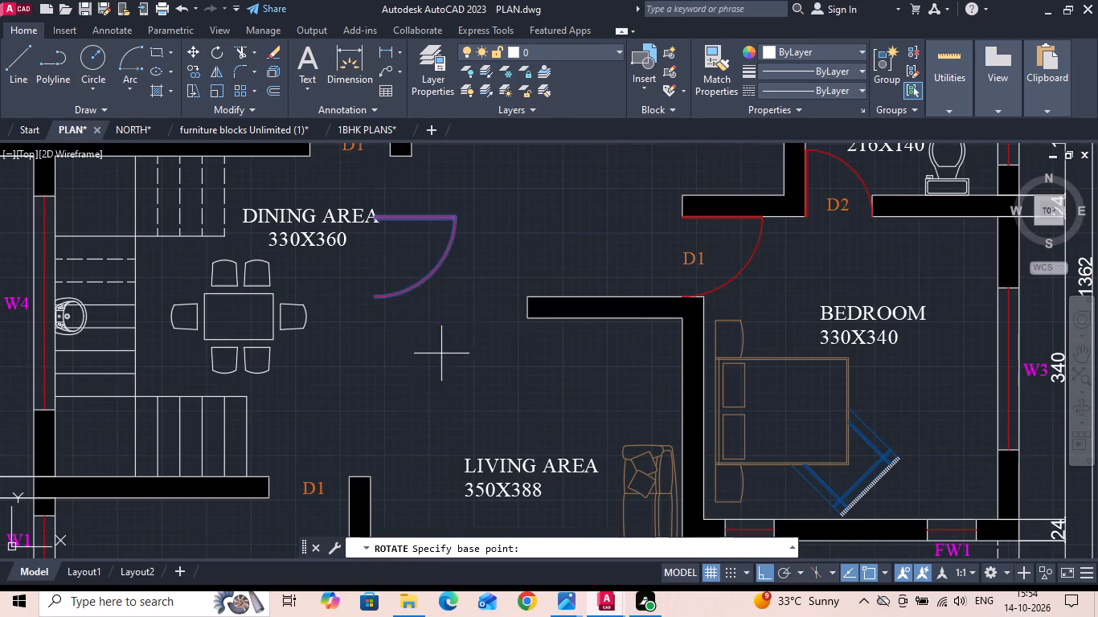
click(427, 307)
click(420, 327)
Move the rotated door by its arc end onto the wall corner of the BEDROOM 330X360 D1 opening.
drag(457, 293, 453, 284)
click(426, 245)
right_click(426, 245)
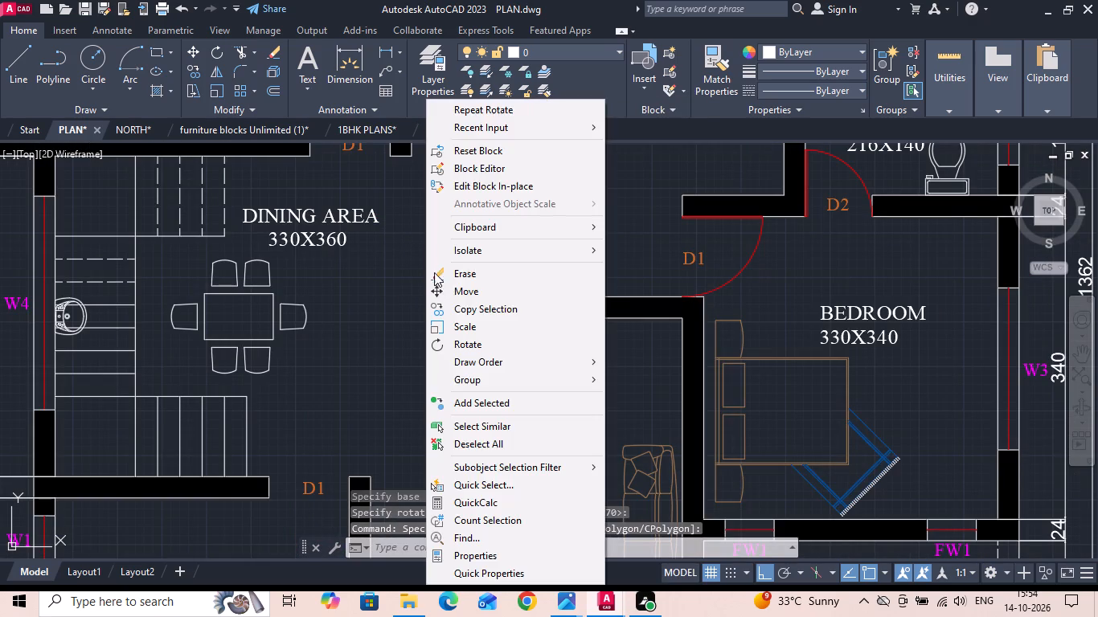
click(441, 285)
scroll(440, 268, up, 2)
click(432, 233)
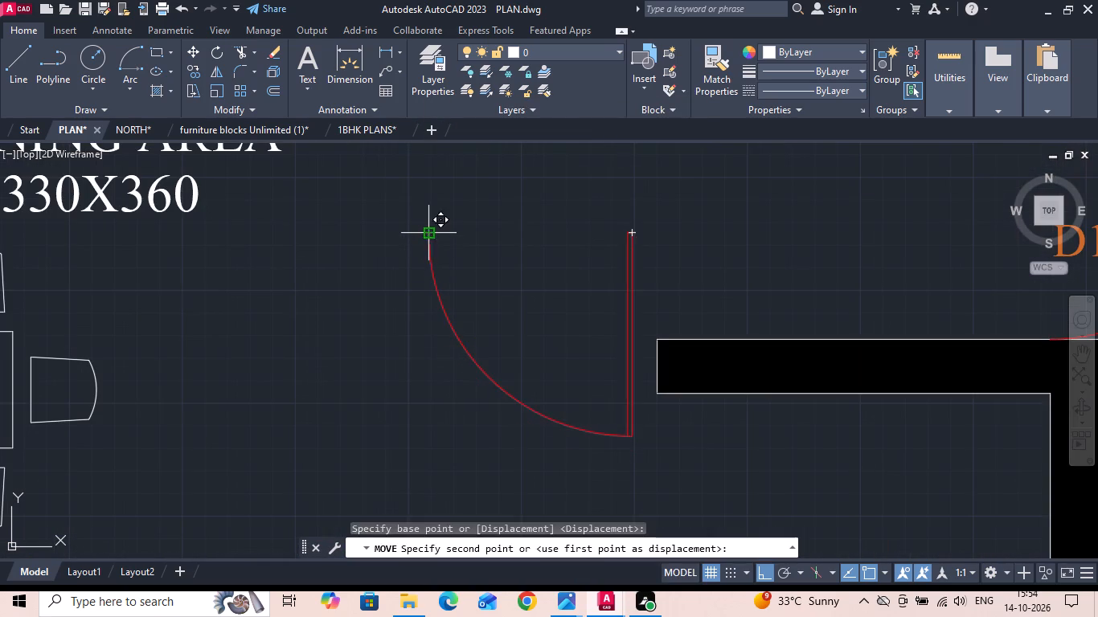
scroll(449, 264, down, 3)
scroll(342, 404, up, 3)
click(334, 392)
Save the drawing.
scroll(383, 337, down, 2)
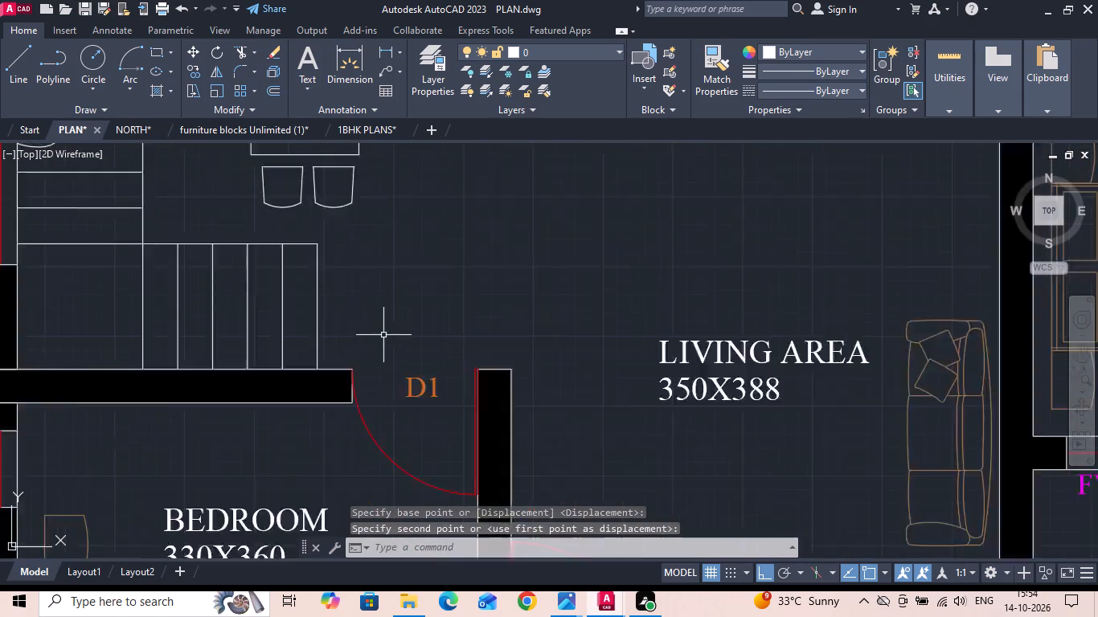
scroll(384, 331, down, 1)
scroll(458, 276, down, 1)
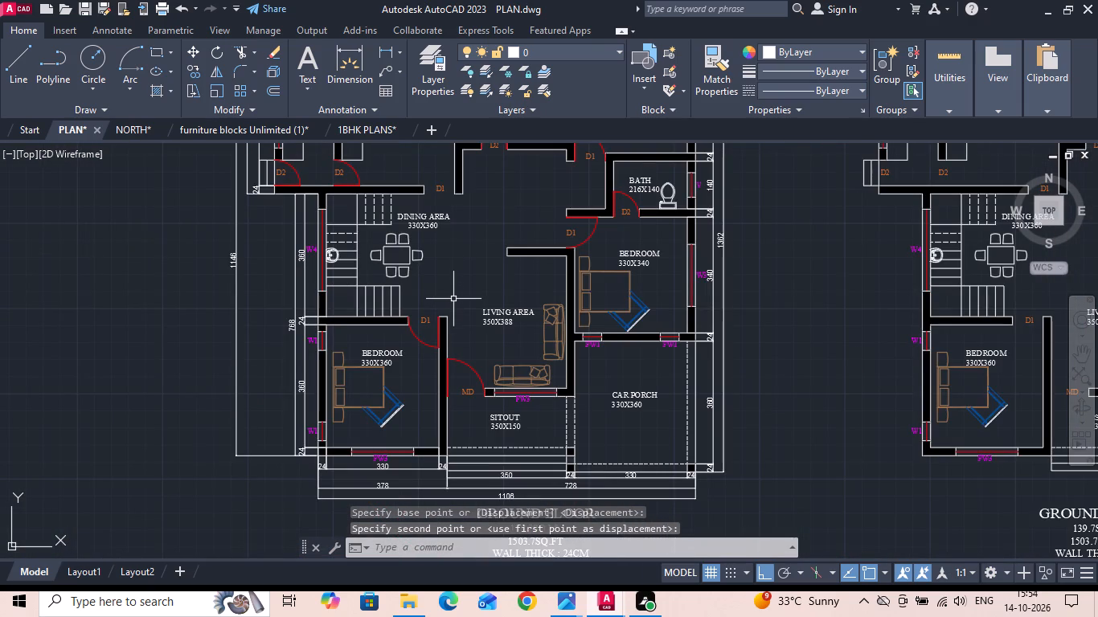
key(ctrl+s)
key(ctrl+s)
Delete the last spare door block beside the undimensioned plan.
scroll(382, 403, down, 1)
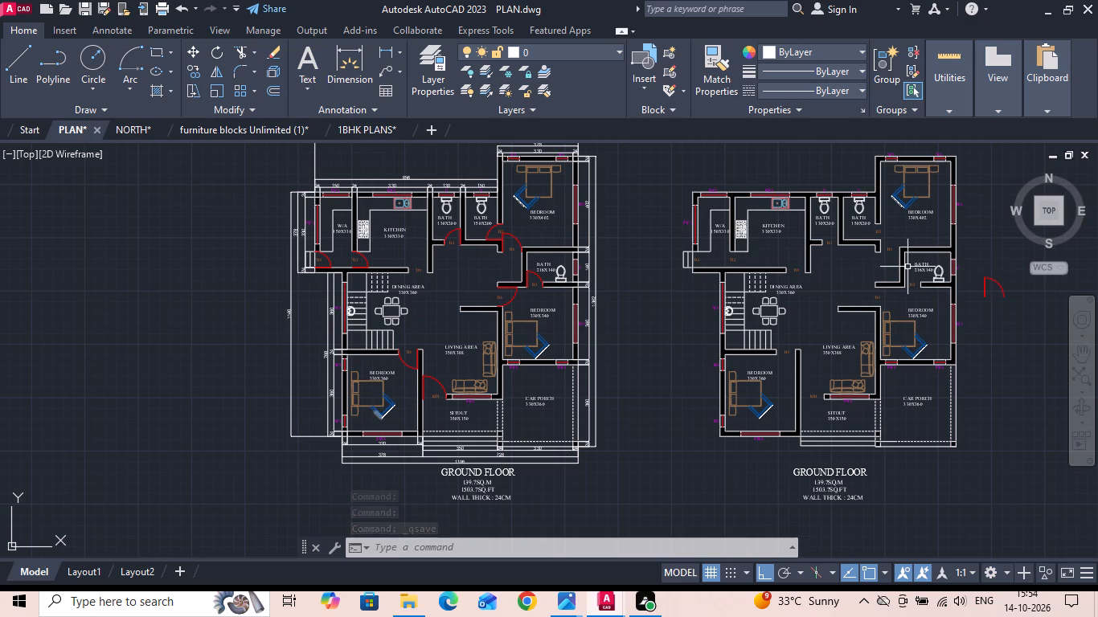
drag(1014, 268, 995, 302)
click(988, 313)
key(Delete)
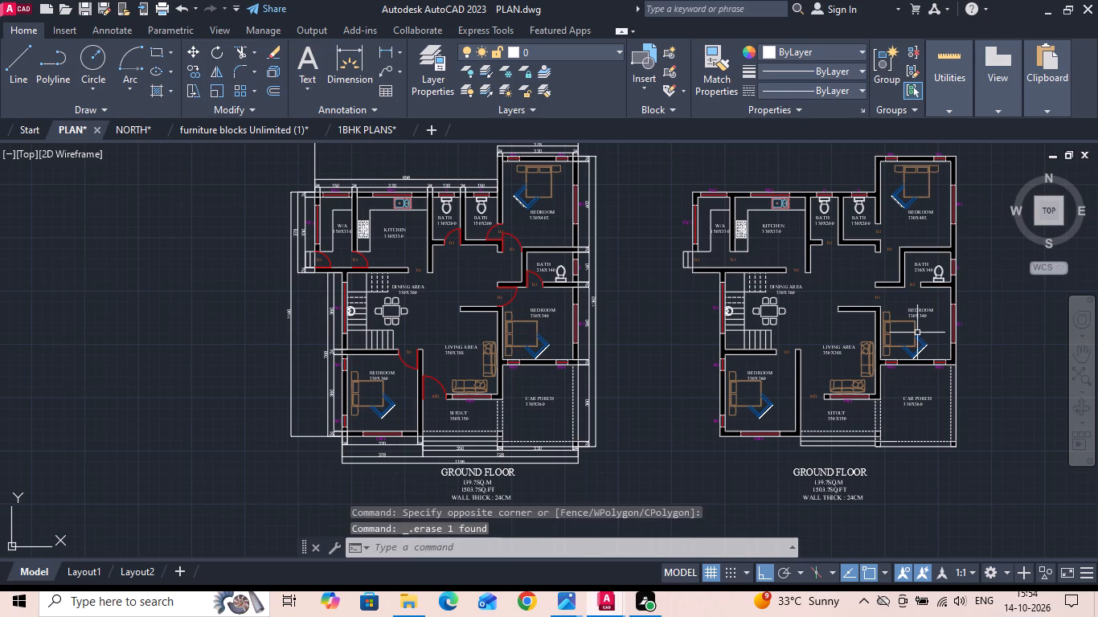
Start the Plot command for the ground floor drawing.
middle_drag(898, 336, 621, 366)
text(PLOT)
key(space)
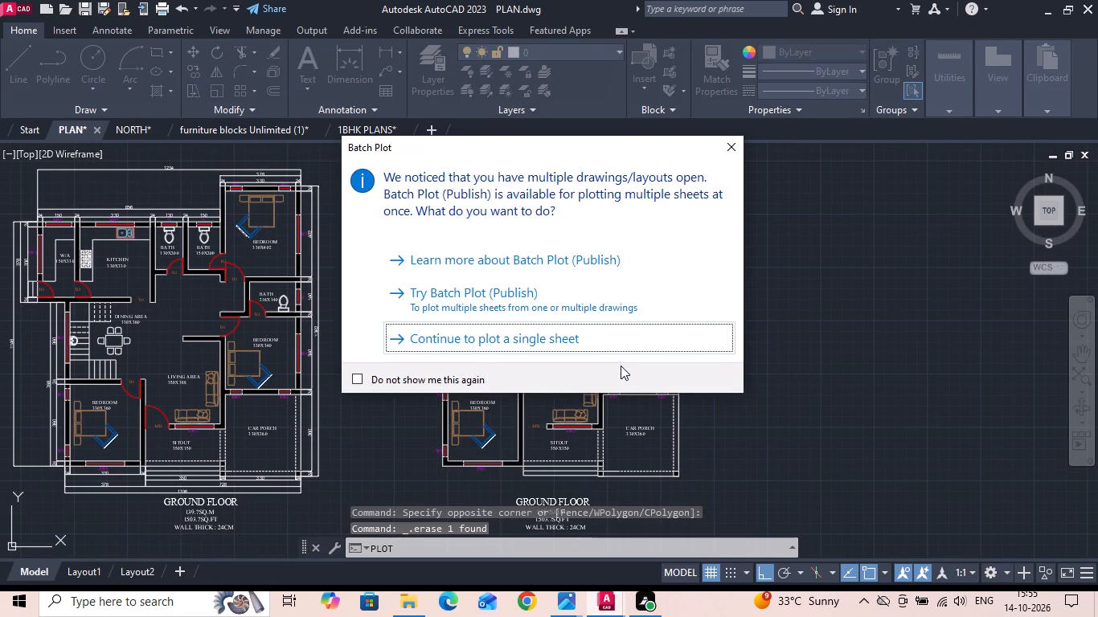
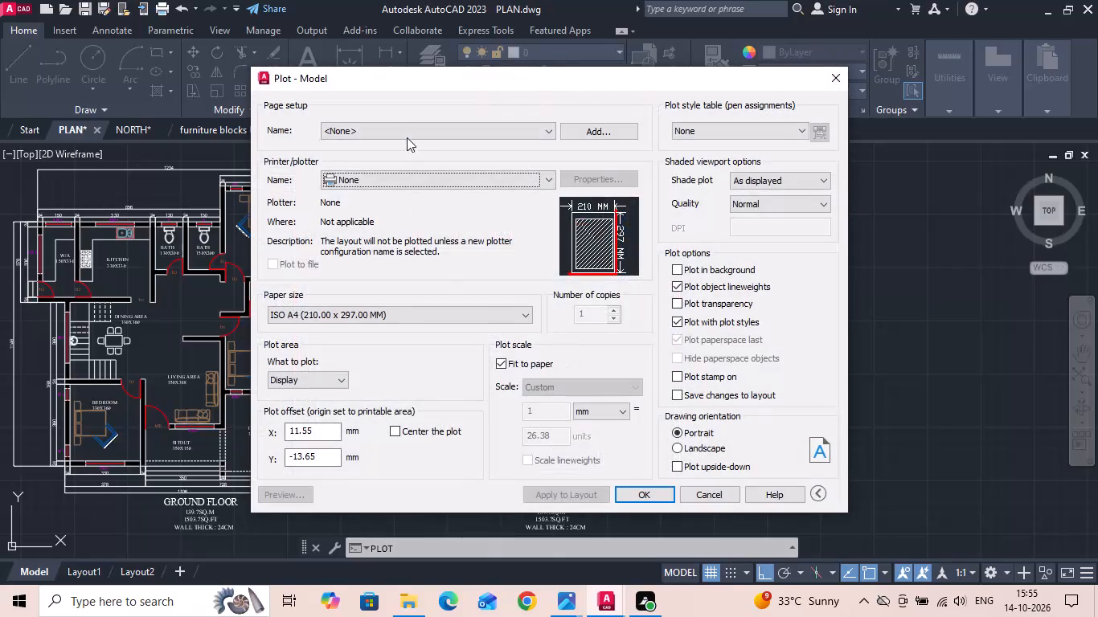
Apply the previous plot's page setup and window the plot area around the undimensioned ground floor plan and its title text.
click(406, 133)
click(391, 159)
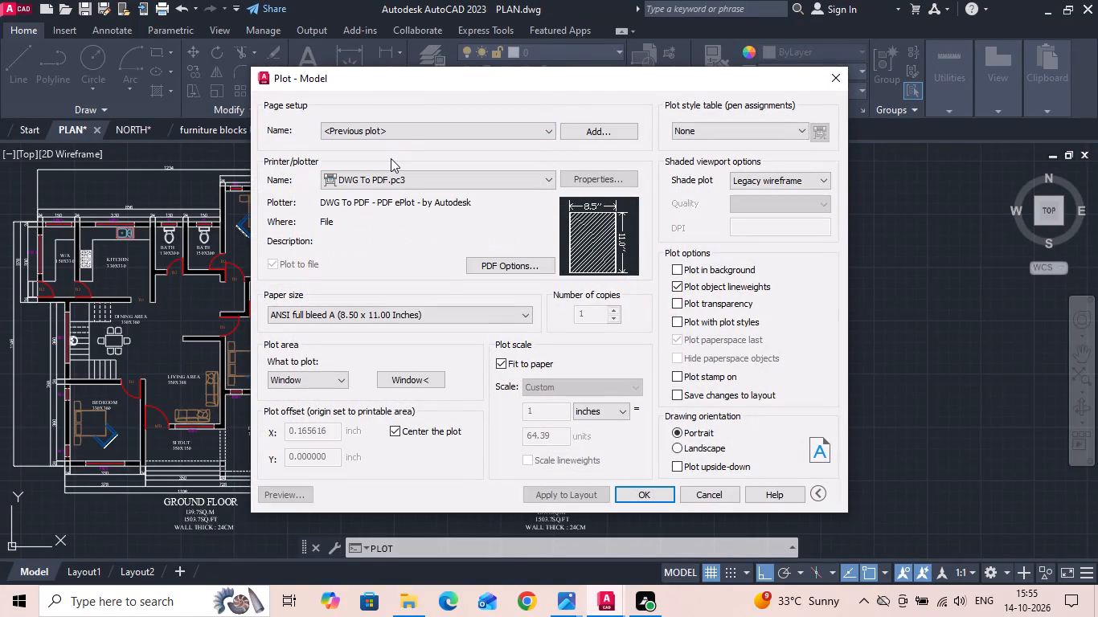
click(416, 377)
scroll(416, 352, down, 1)
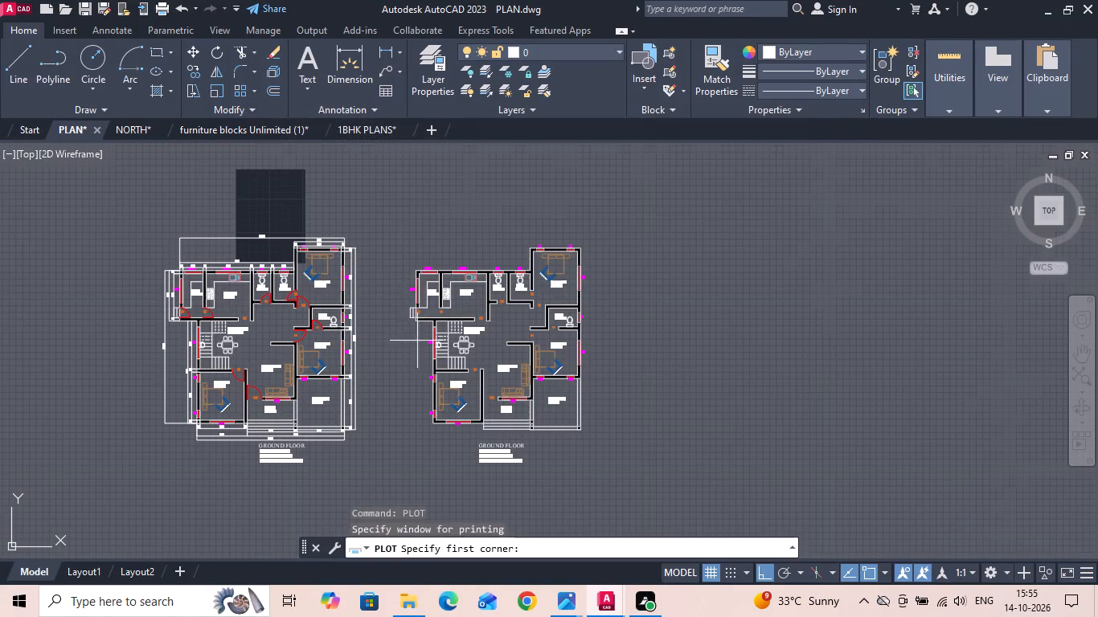
click(401, 238)
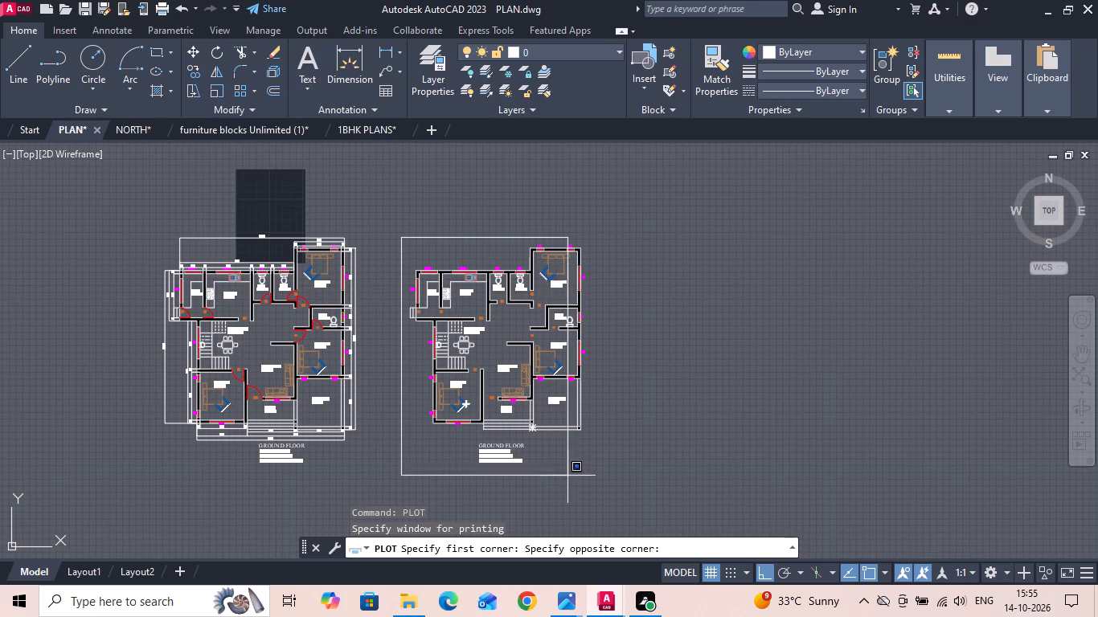
scroll(592, 472, up, 1)
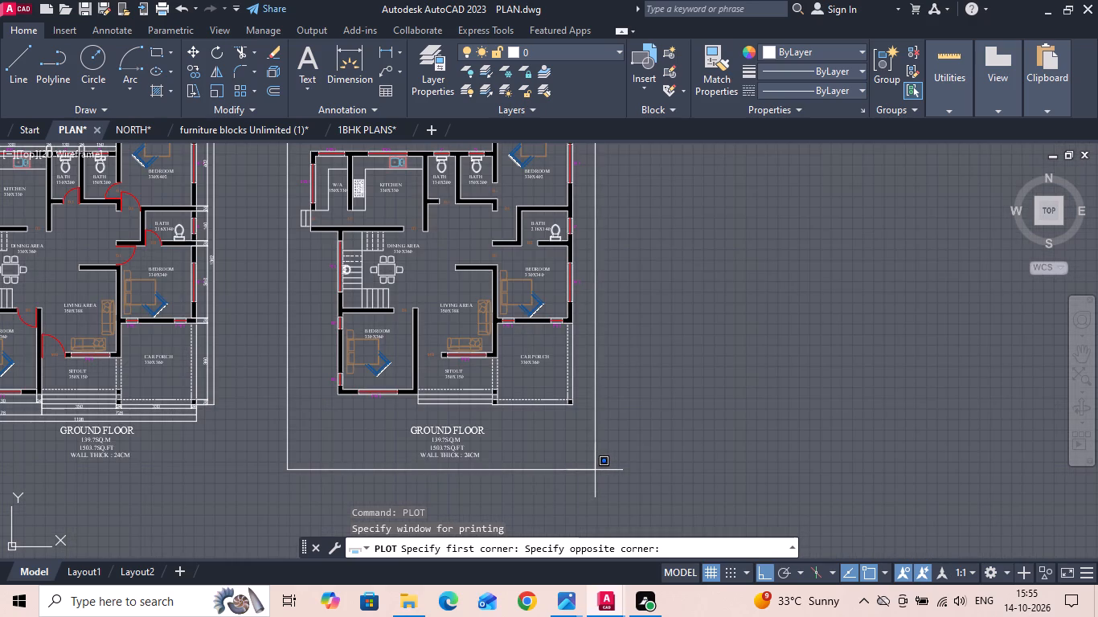
click(596, 469)
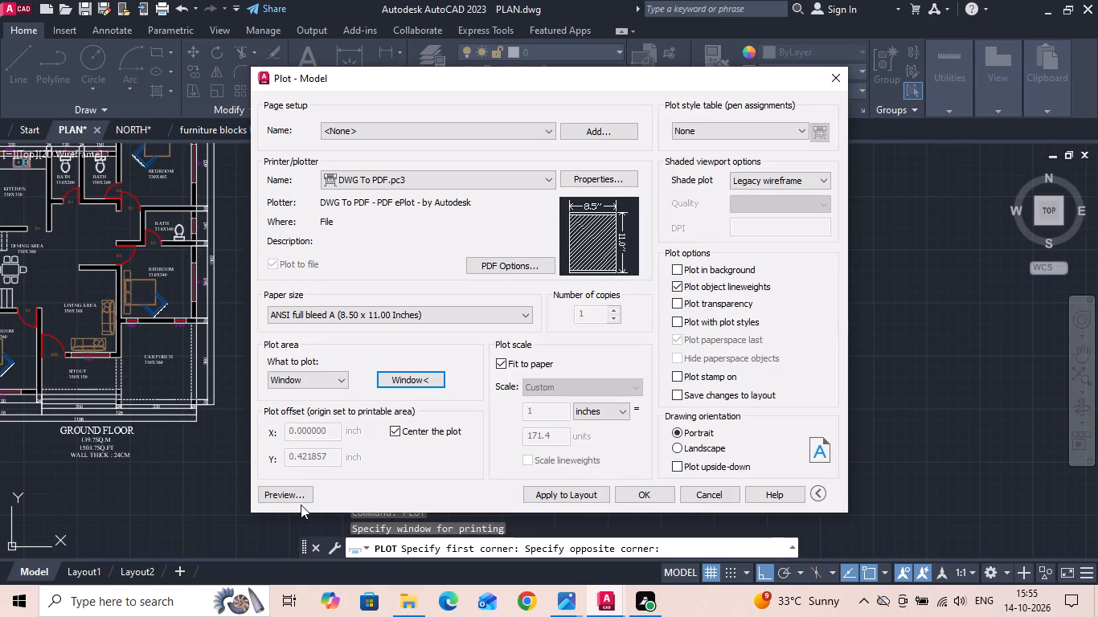
Preview the plot of the undimensioned ground floor plan.
click(295, 494)
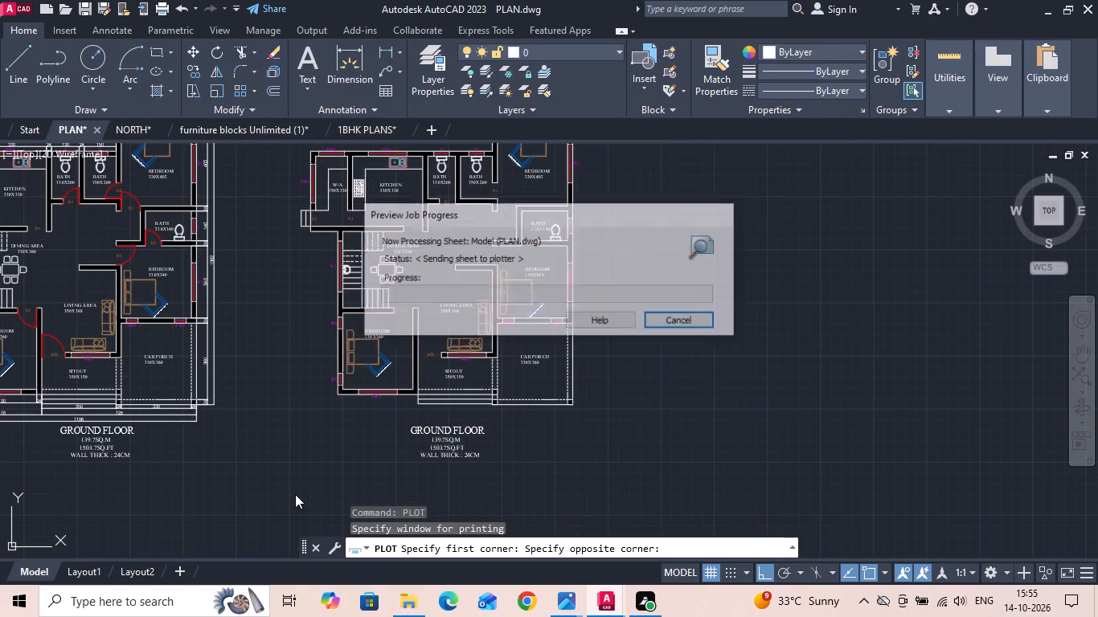
key(space)
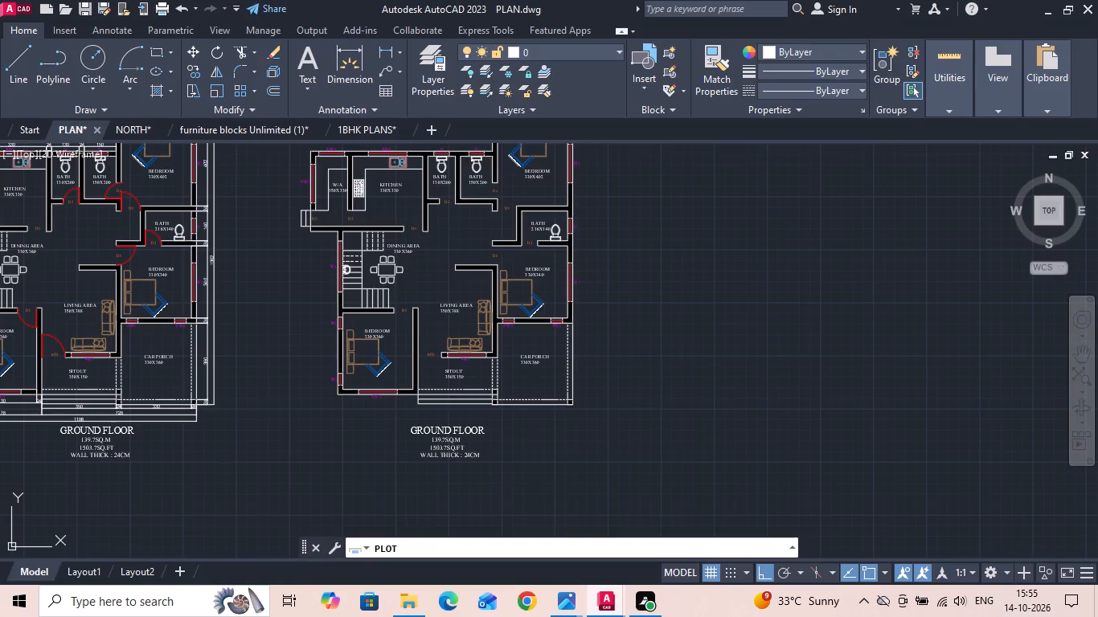
Plot the undimensioned plan to a PDF named PLAN 1 in the Desktop's INTERNSHIP folder and close the resulting PDF.
click(630, 497)
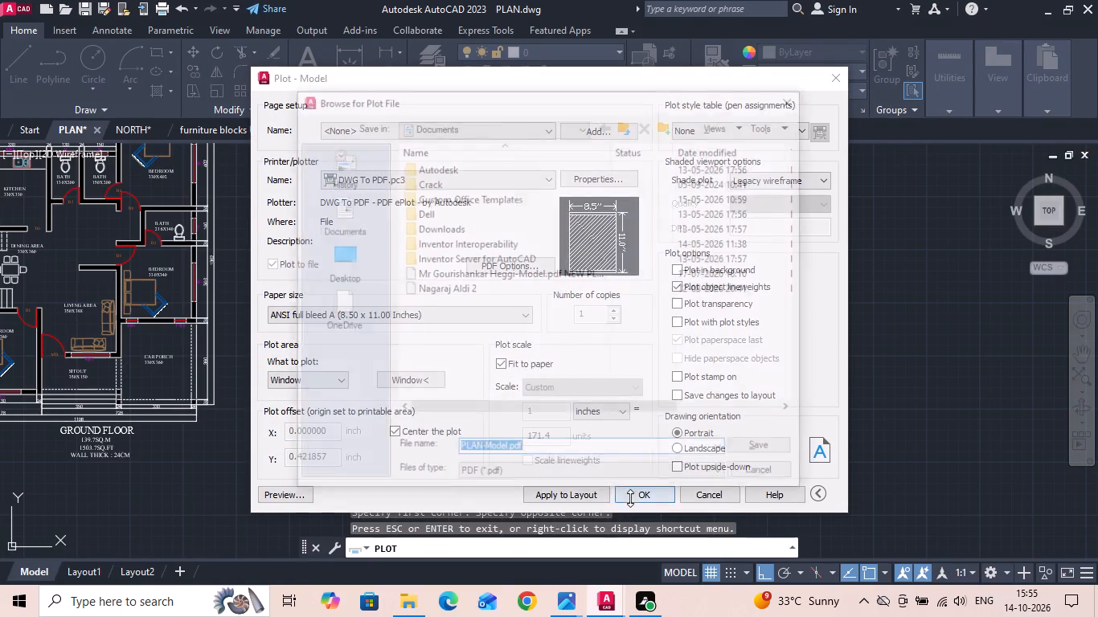
click(349, 271)
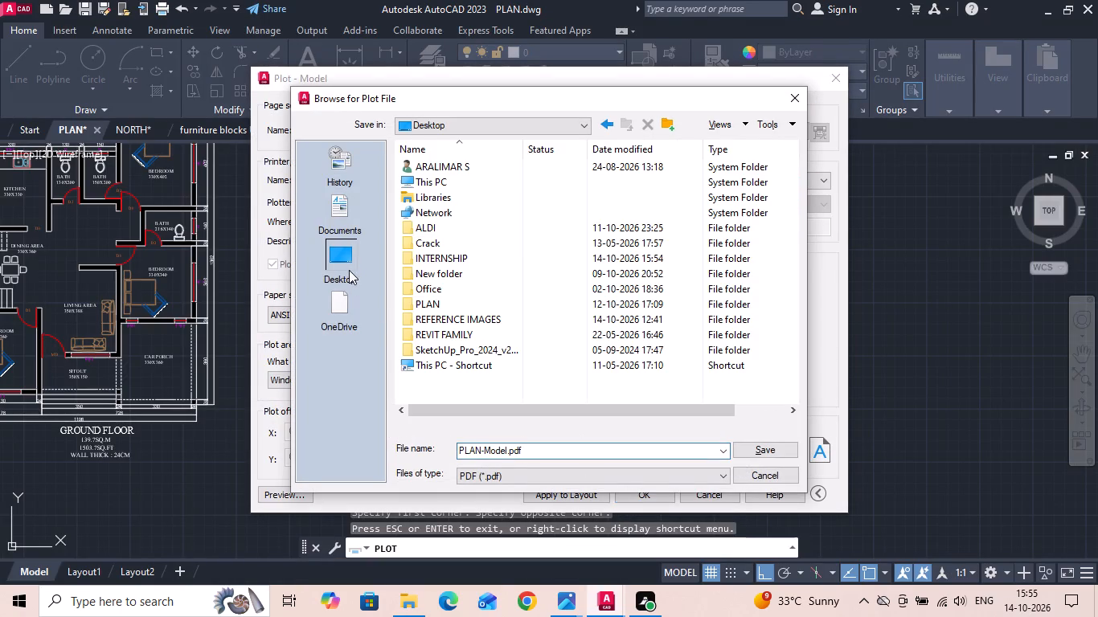
double_click(444, 252)
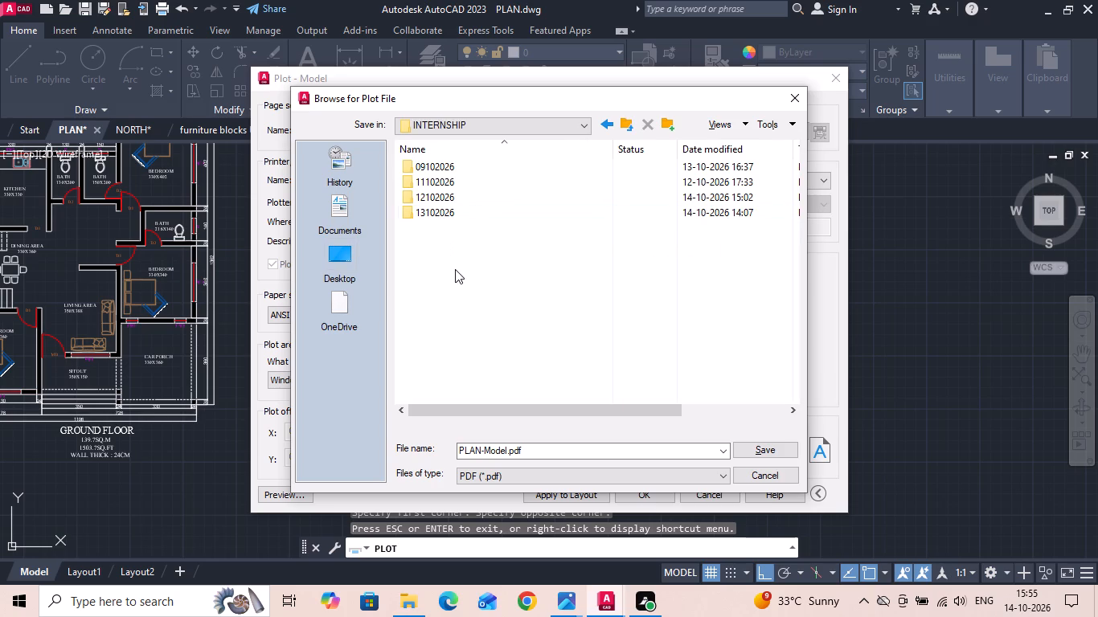
click(633, 459)
click(633, 459)
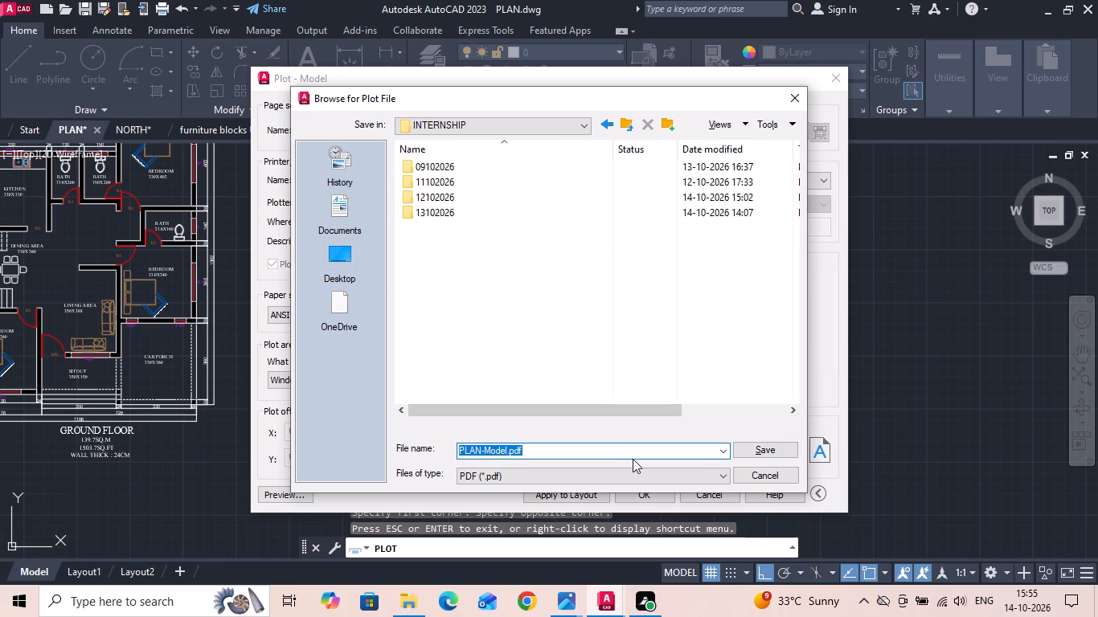
click(632, 448)
key(BackSpace)
key(BackSpace)
key(BackSpace)
key(BackSpace)
key(BackSpace)
key(BackSpace)
key(BackSpace)
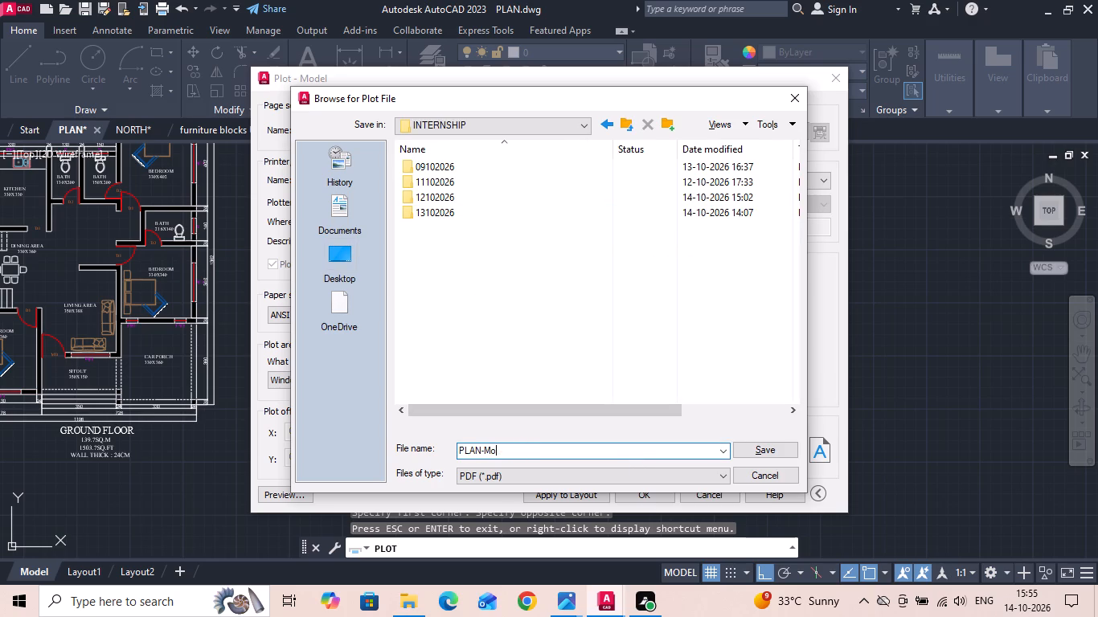
key(BackSpace)
key(BackSpace)
key(BackSpace)
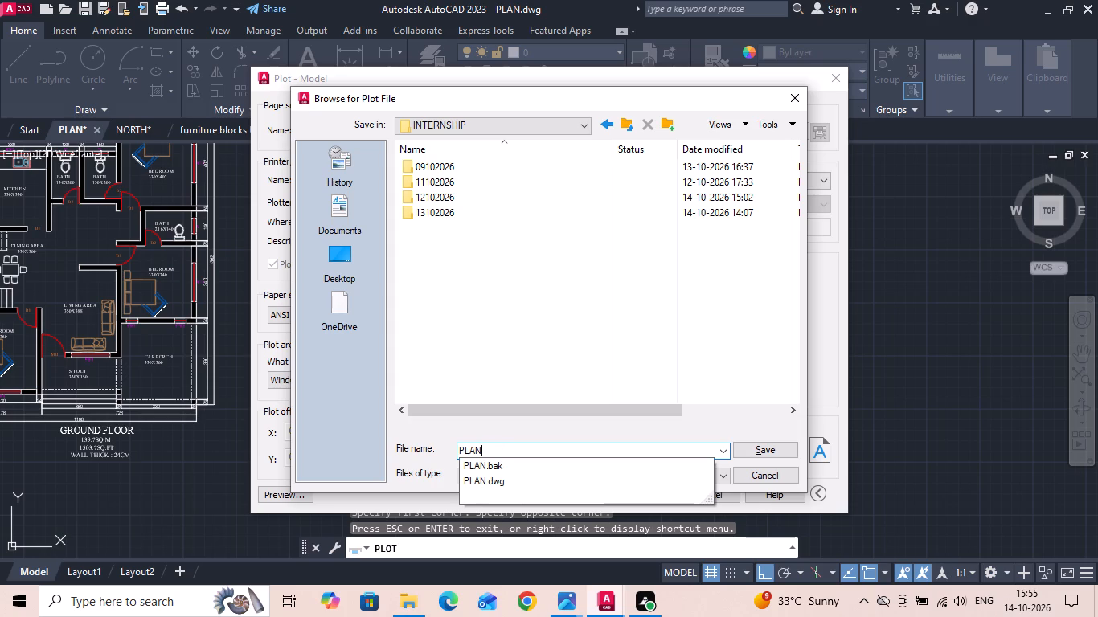
key(space)
key(1)
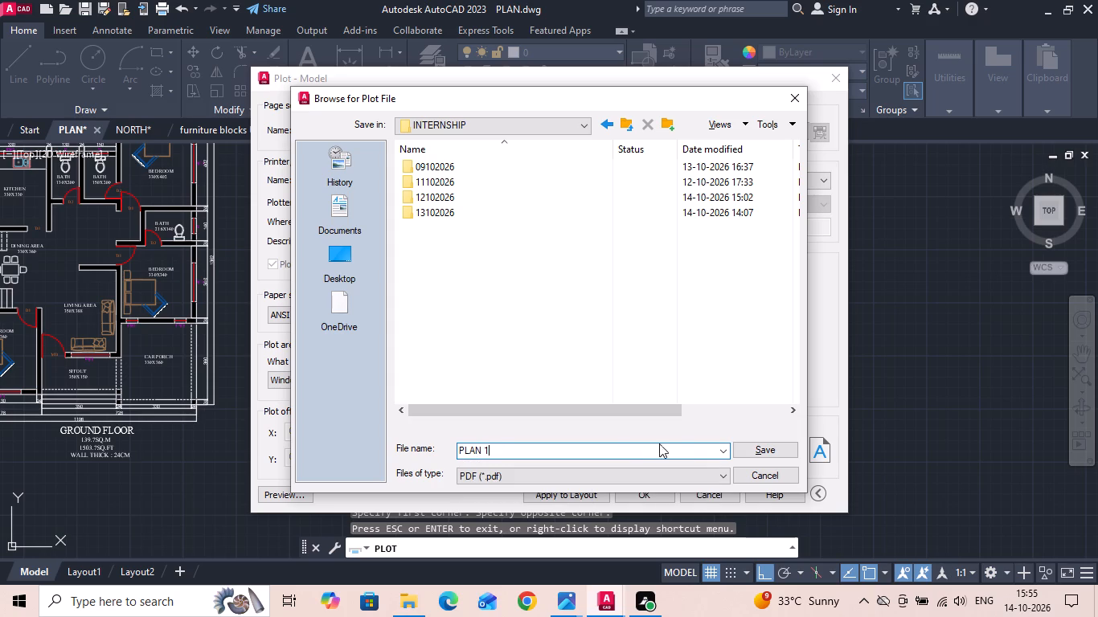
click(735, 444)
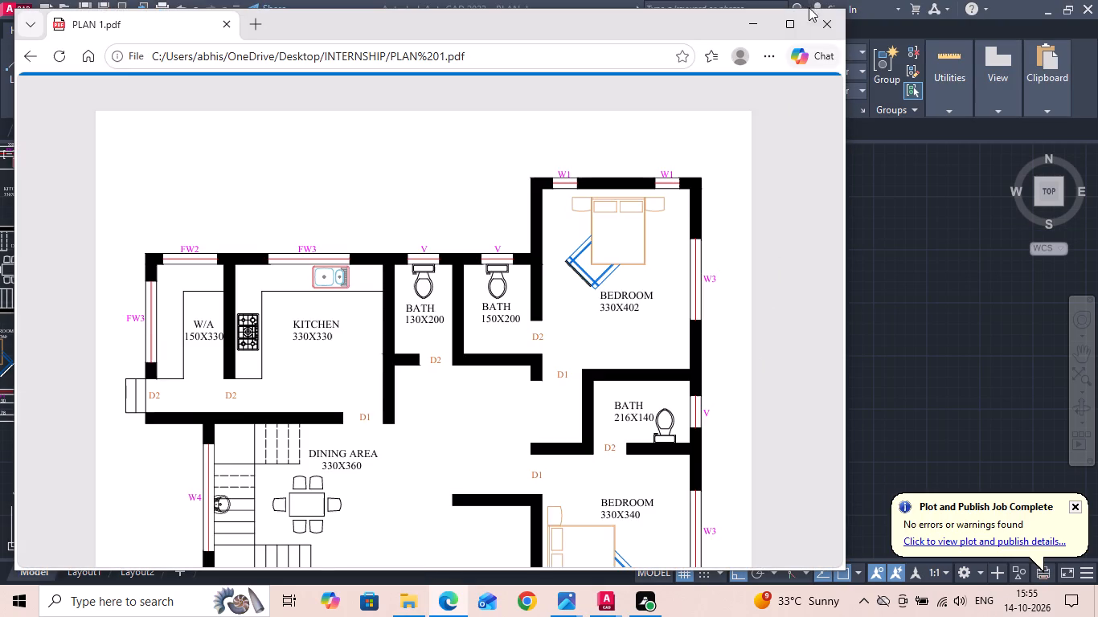
click(824, 18)
Switch to Google Chrome.
click(531, 603)
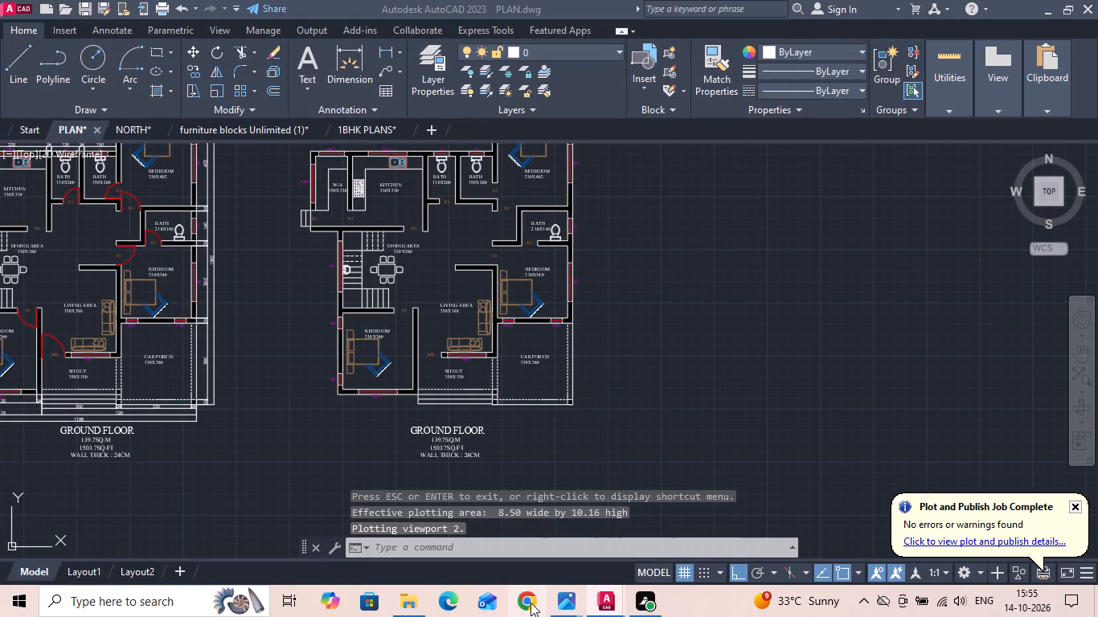
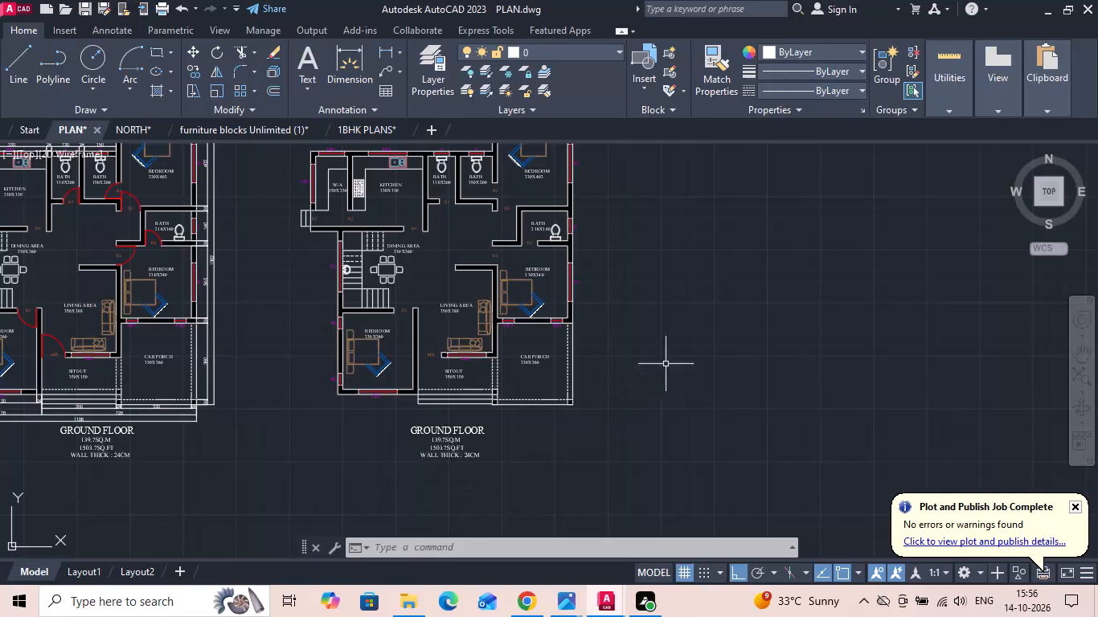
Copy the undimensioned ground floor plan with its title text horizontally into the empty space east of it.
scroll(769, 360, down, 1)
scroll(483, 267, up, 2)
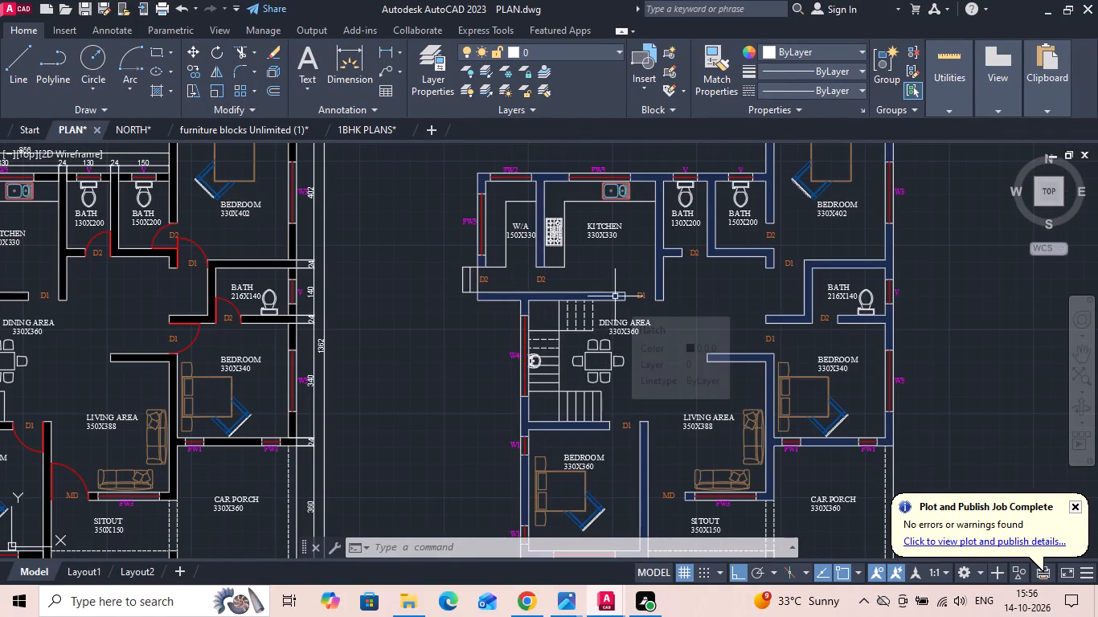
scroll(617, 402, down, 1)
middle_drag(547, 436, 576, 374)
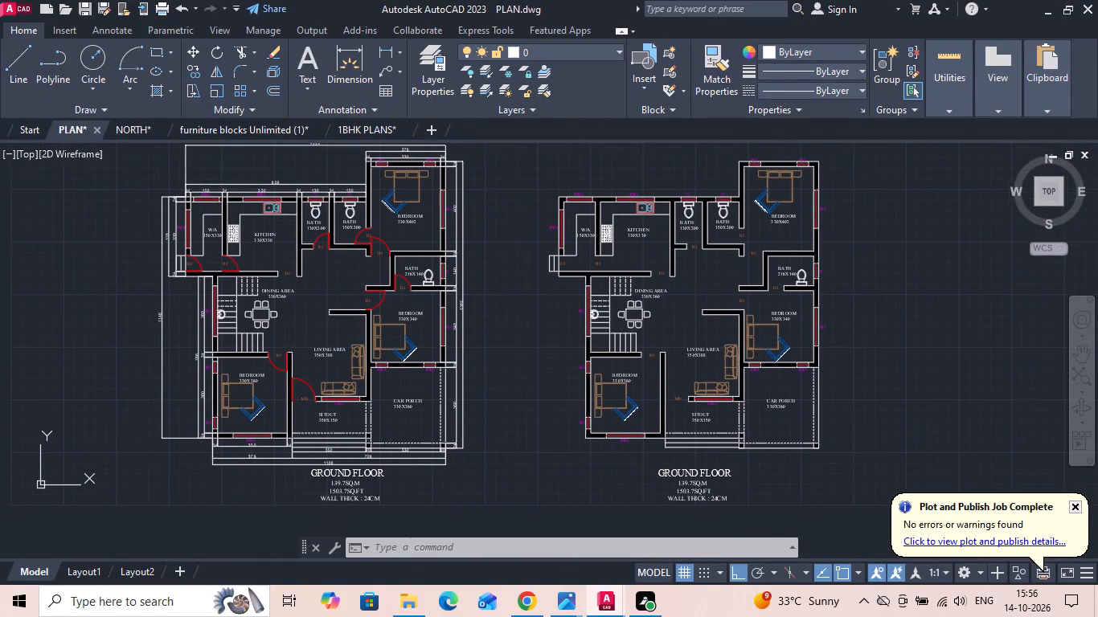
scroll(515, 475, down, 1)
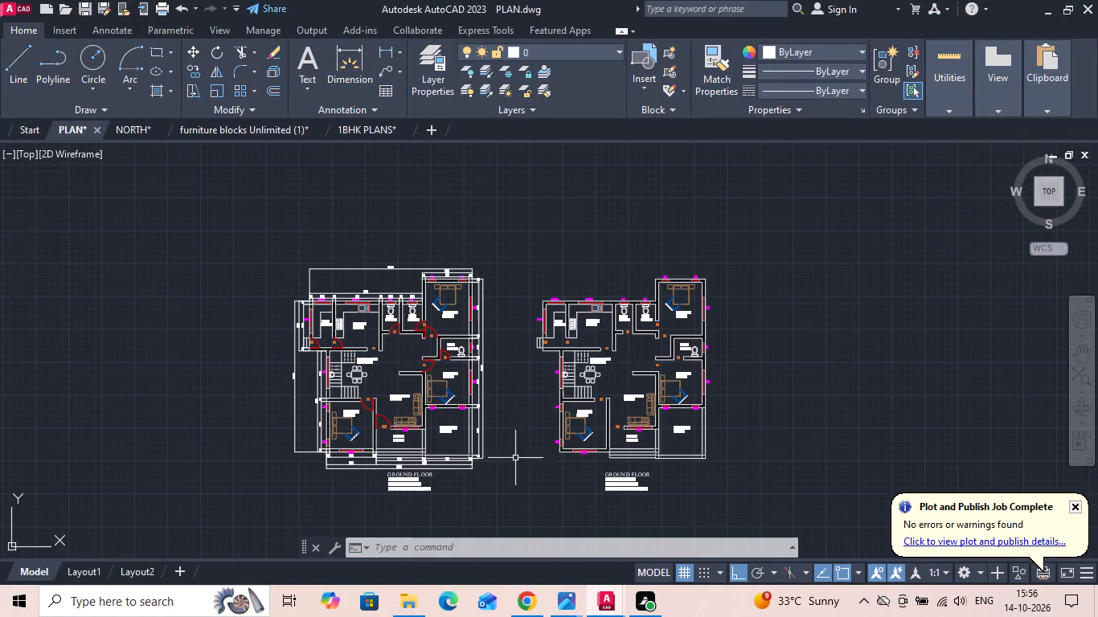
drag(528, 260, 531, 268)
click(754, 513)
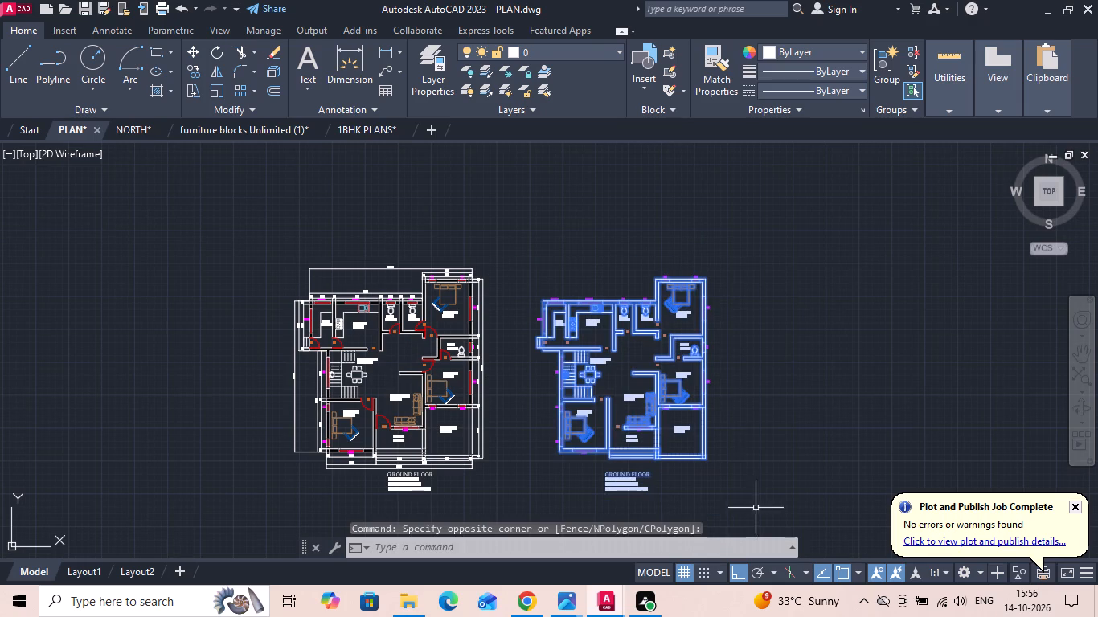
right_click(754, 505)
click(780, 243)
drag(668, 382, 684, 385)
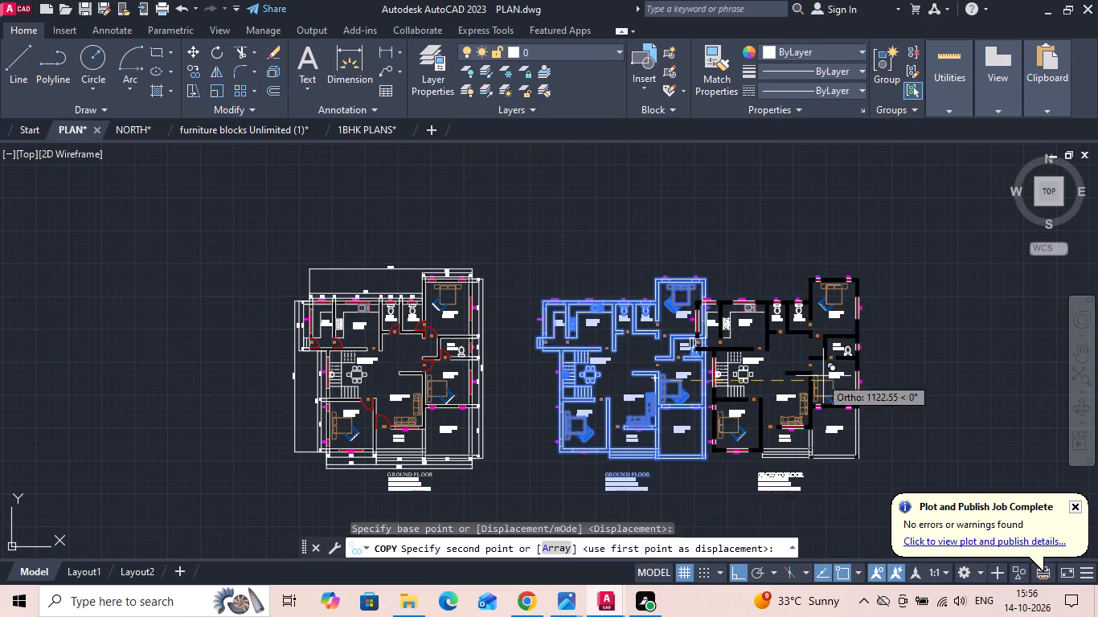
click(908, 366)
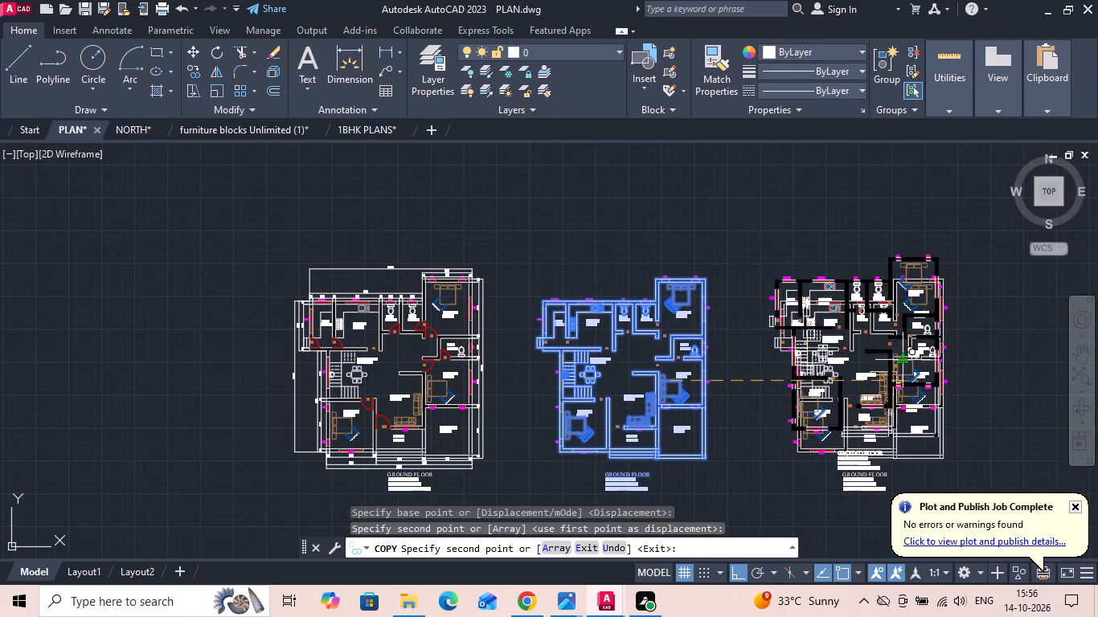
key(Escape)
Copy all red door symbols from the dimensioned plan into the matching openings of the newest plan copy, using the front bedroom door's wall corner as base point.
scroll(334, 354, up, 4)
drag(464, 339, 453, 339)
click(430, 331)
click(301, 336)
click(282, 326)
scroll(240, 376, down, 1)
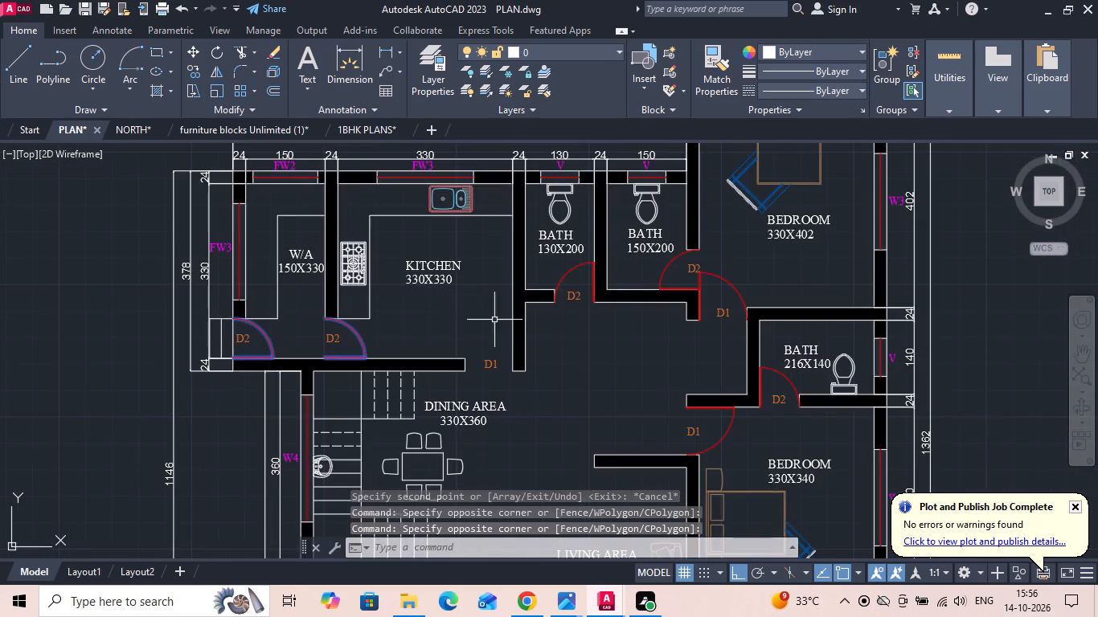
scroll(535, 304, up, 1)
click(584, 257)
click(752, 249)
click(723, 255)
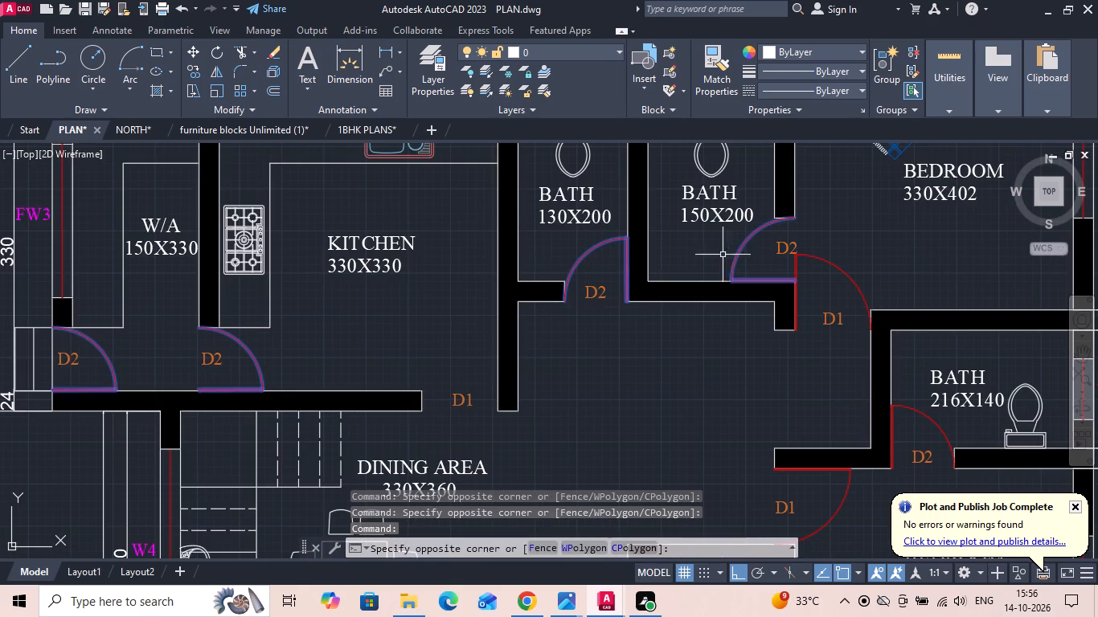
drag(859, 246, 852, 273)
click(848, 276)
middle_drag(703, 322, 701, 321)
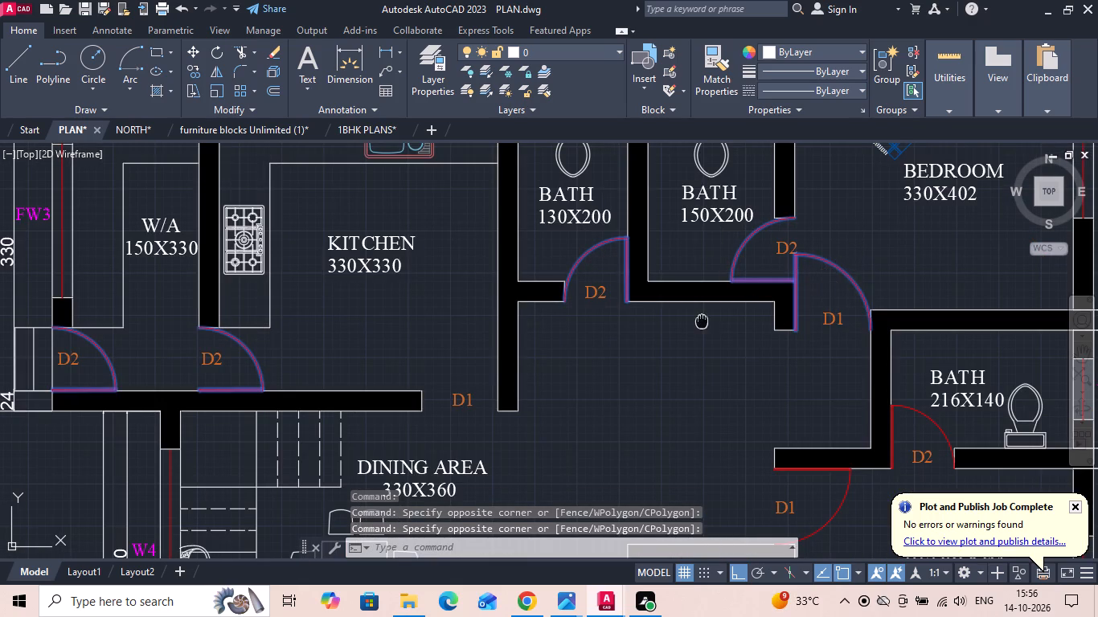
middle_drag(701, 321, 474, 202)
click(617, 386)
click(604, 372)
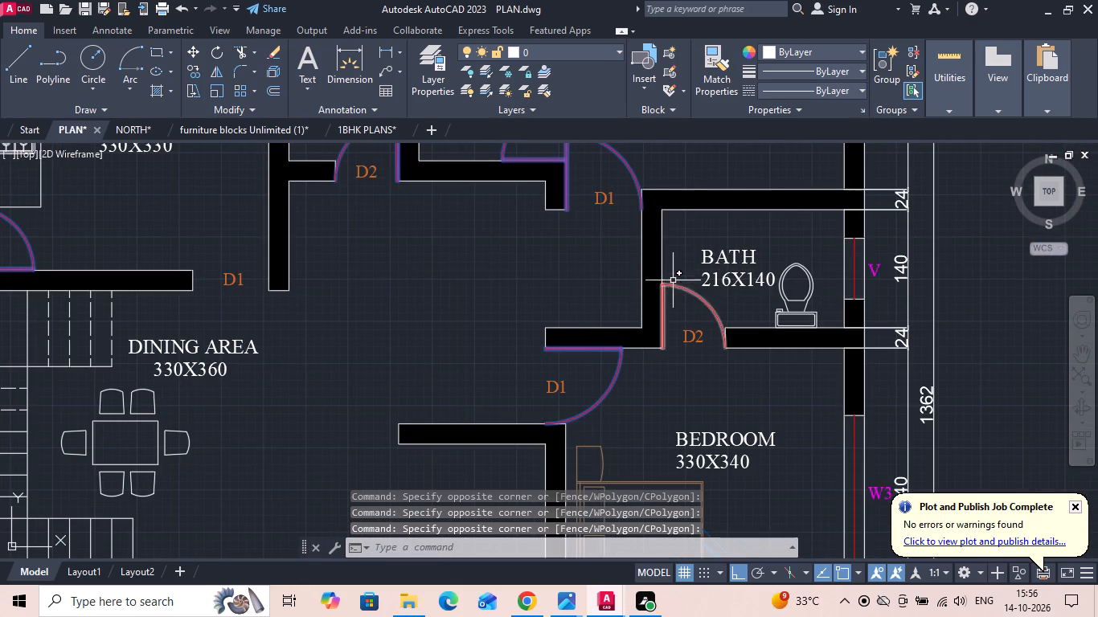
drag(675, 268, 675, 285)
click(672, 293)
scroll(674, 240, down, 2)
scroll(535, 411, up, 2)
drag(522, 427, 506, 463)
click(506, 464)
drag(422, 426, 413, 412)
click(399, 378)
scroll(479, 367, down, 2)
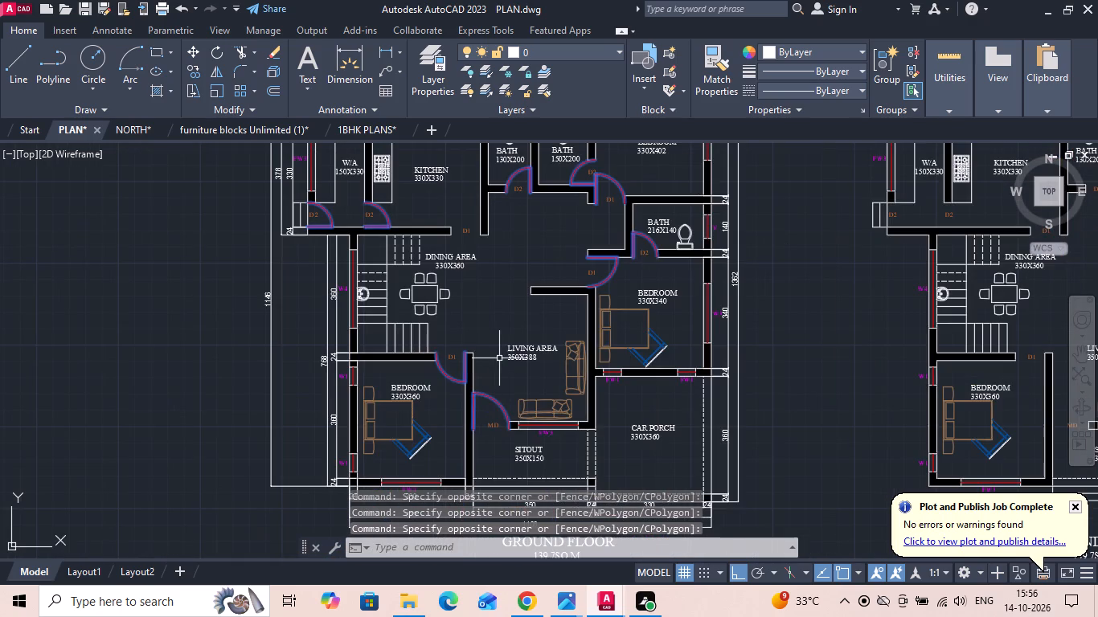
scroll(493, 337, down, 1)
right_click(497, 308)
click(522, 338)
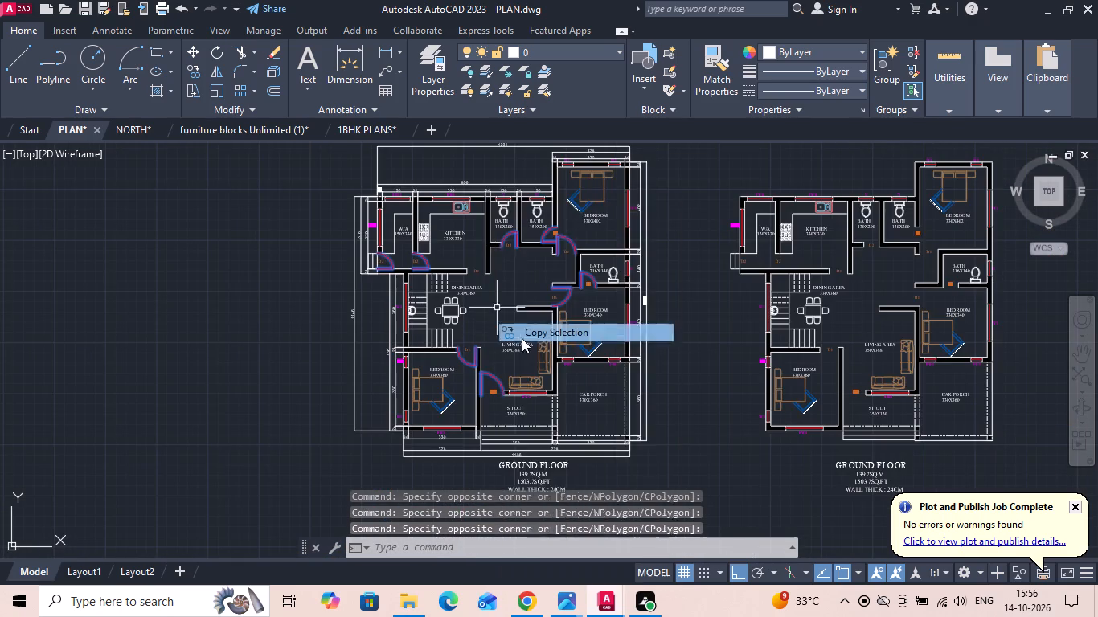
scroll(473, 358, up, 7)
scroll(563, 309, up, 2)
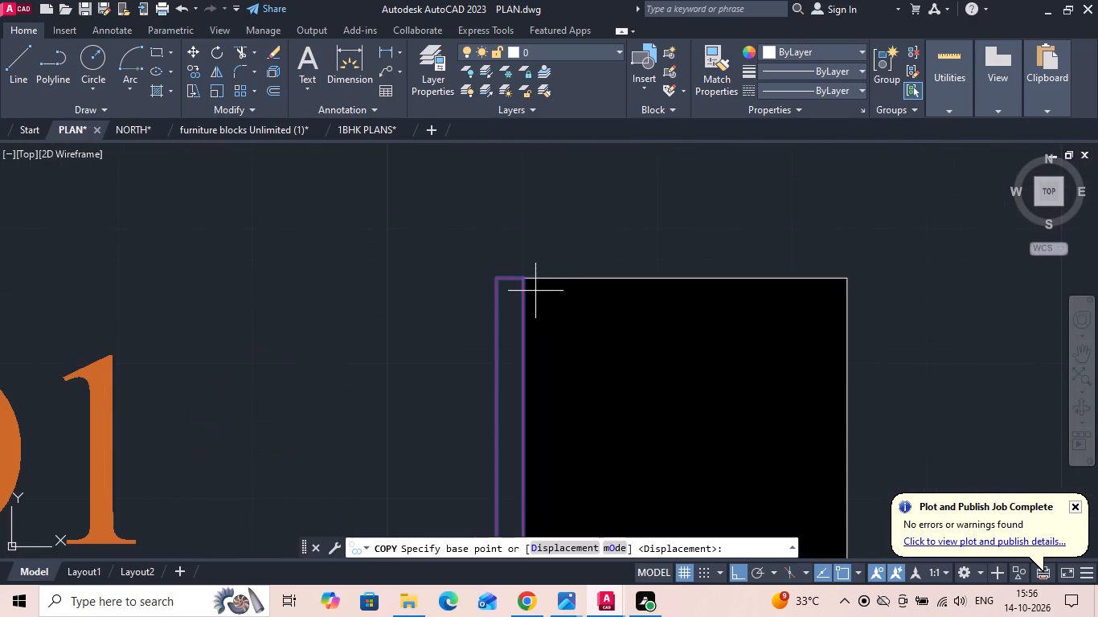
click(523, 279)
scroll(381, 369, down, 9)
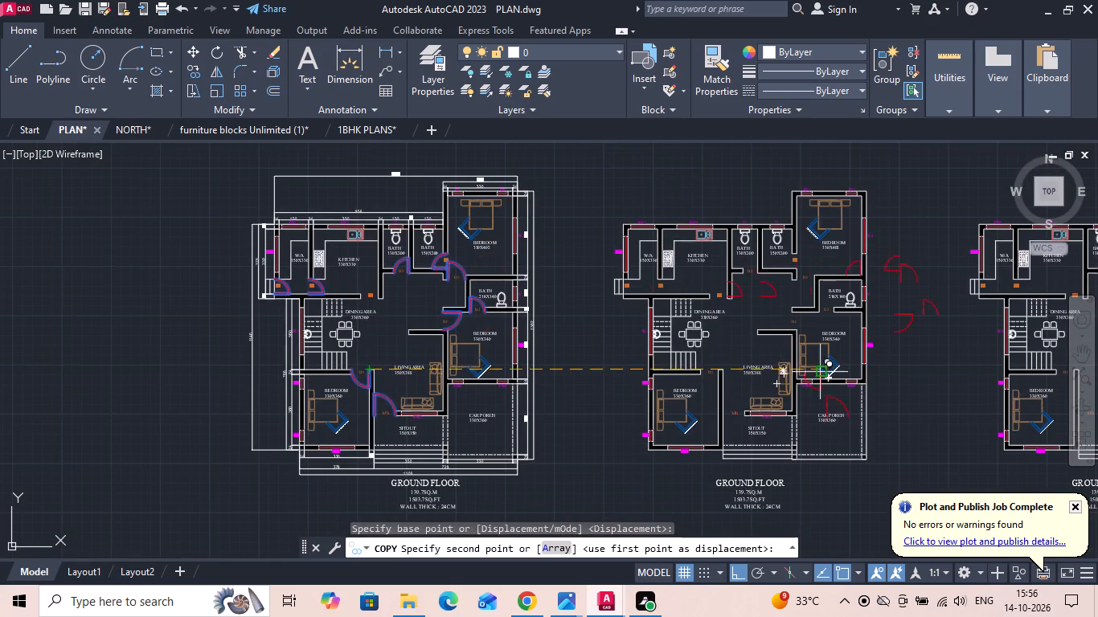
middle_drag(860, 374, 388, 367)
scroll(557, 371, up, 2)
scroll(625, 358, up, 2)
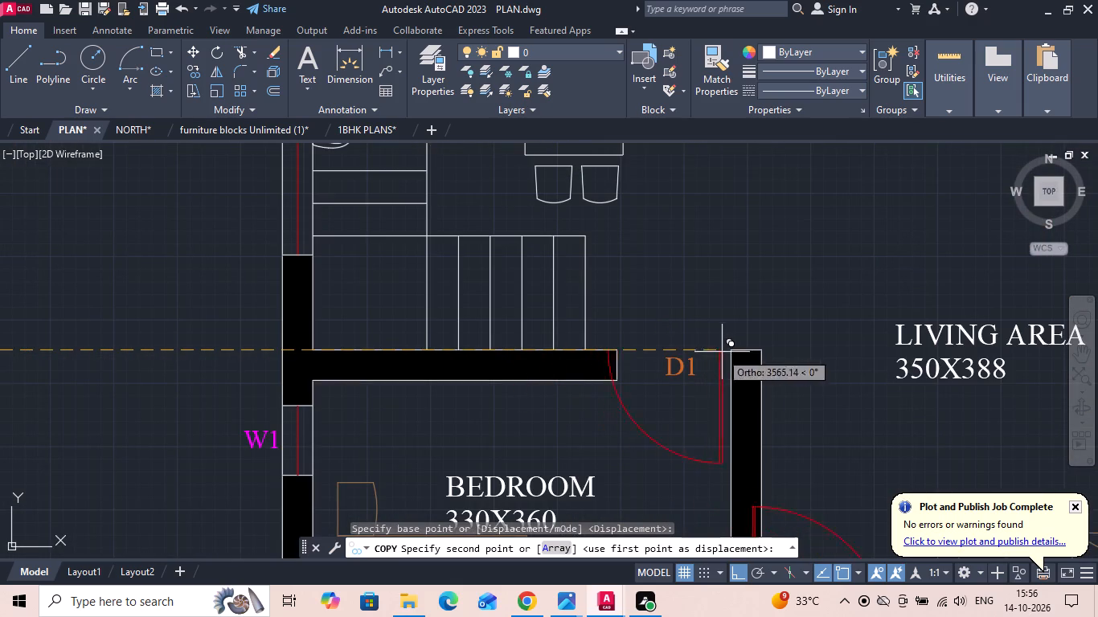
scroll(729, 351, up, 5)
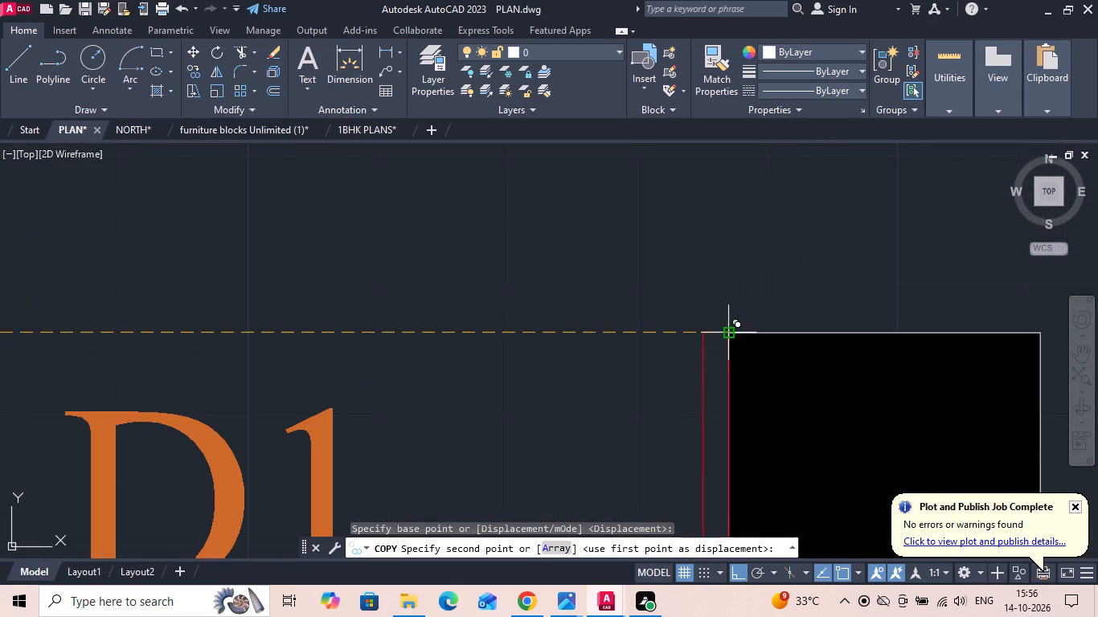
click(727, 334)
Save the drawing.
key(ctrl+s)
key(ctrl+s)
scroll(659, 390, down, 3)
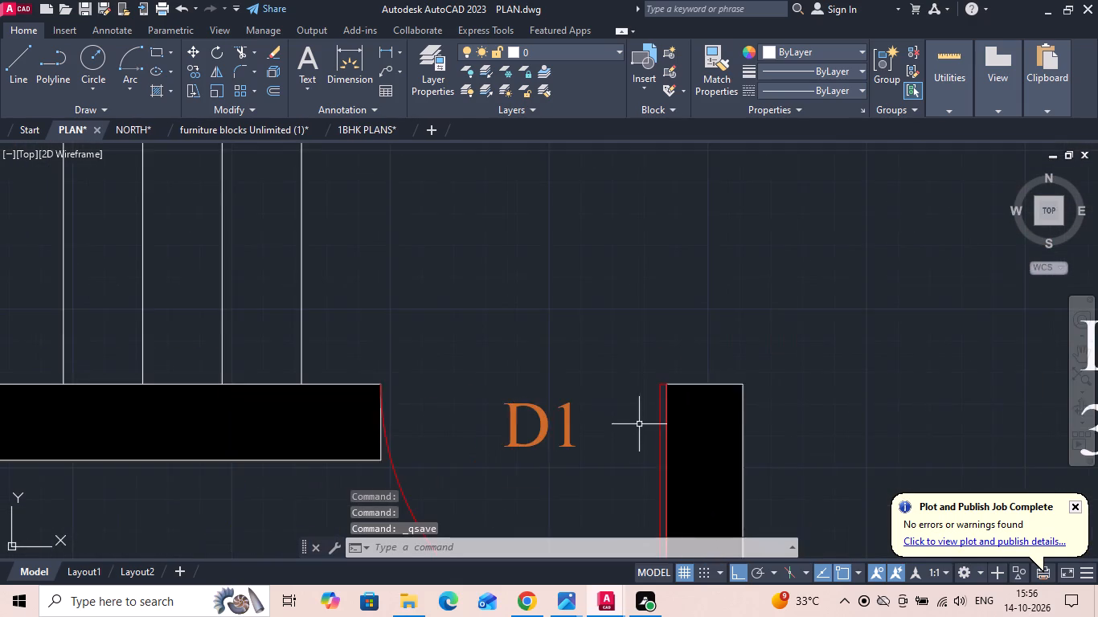
scroll(637, 447, down, 2)
scroll(579, 387, down, 3)
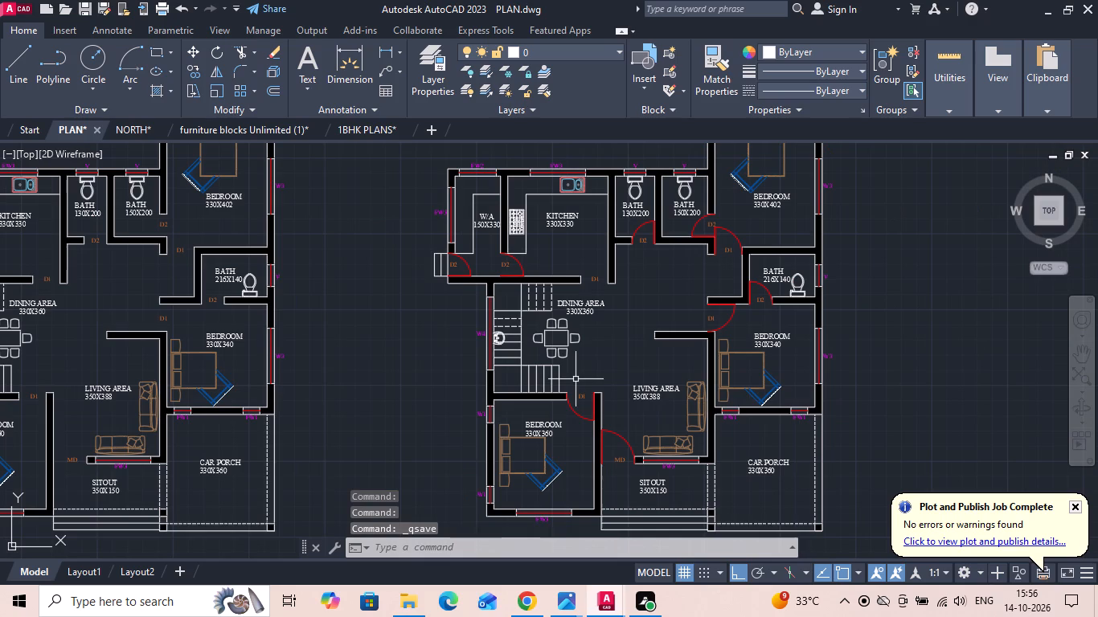
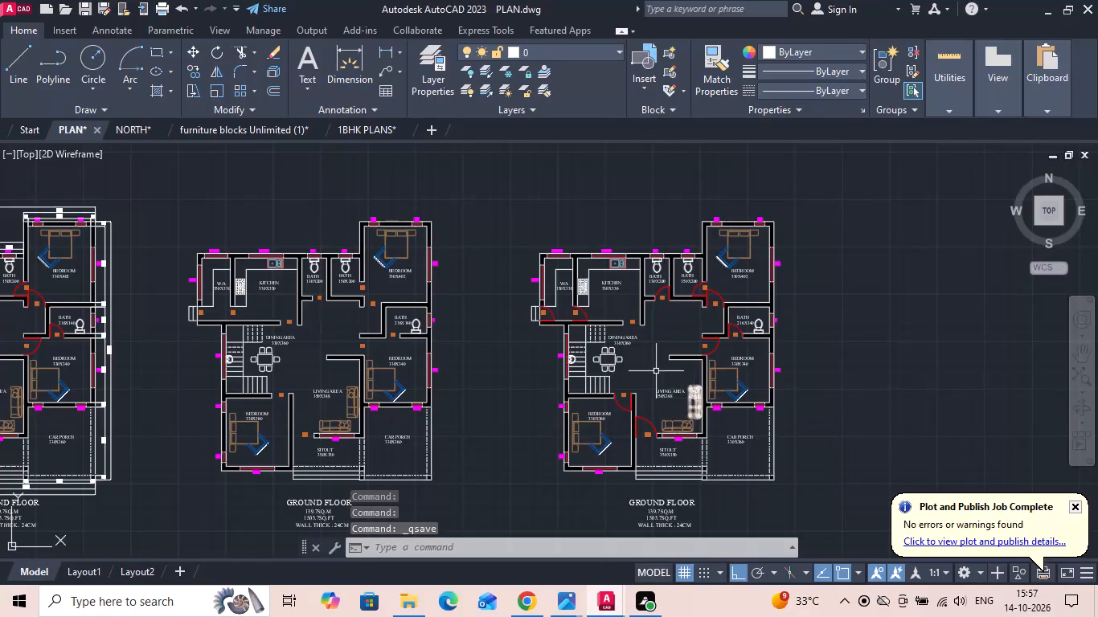
Add a linear dimension for the overall width above the newest plan copy, from the northeast bedroom corner to the W/A's northwest corner.
click(385, 48)
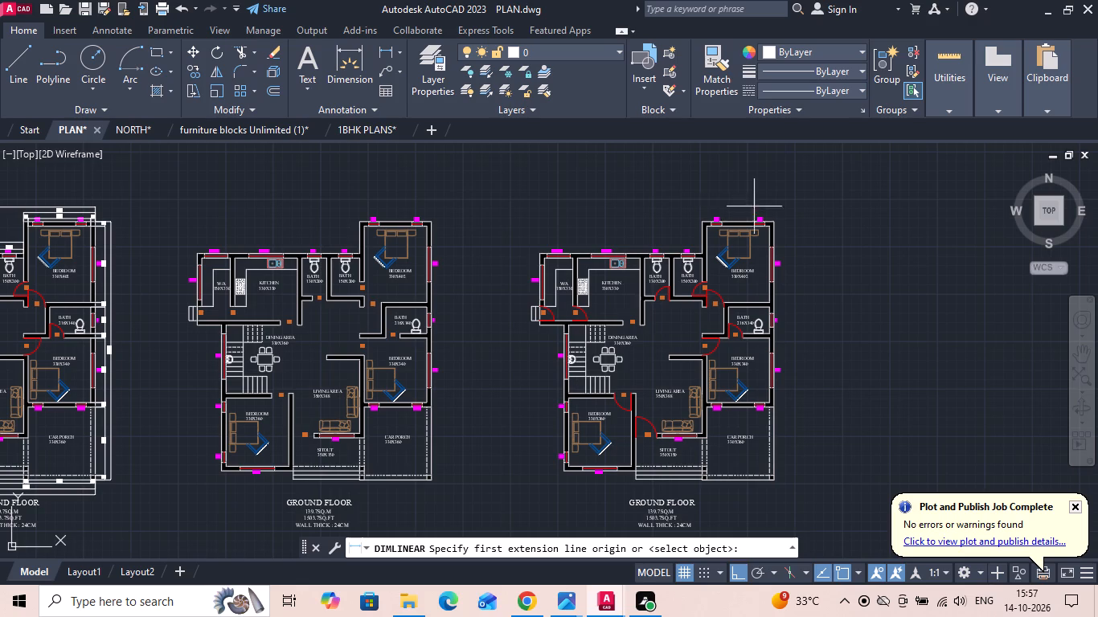
scroll(755, 206, up, 2)
click(801, 242)
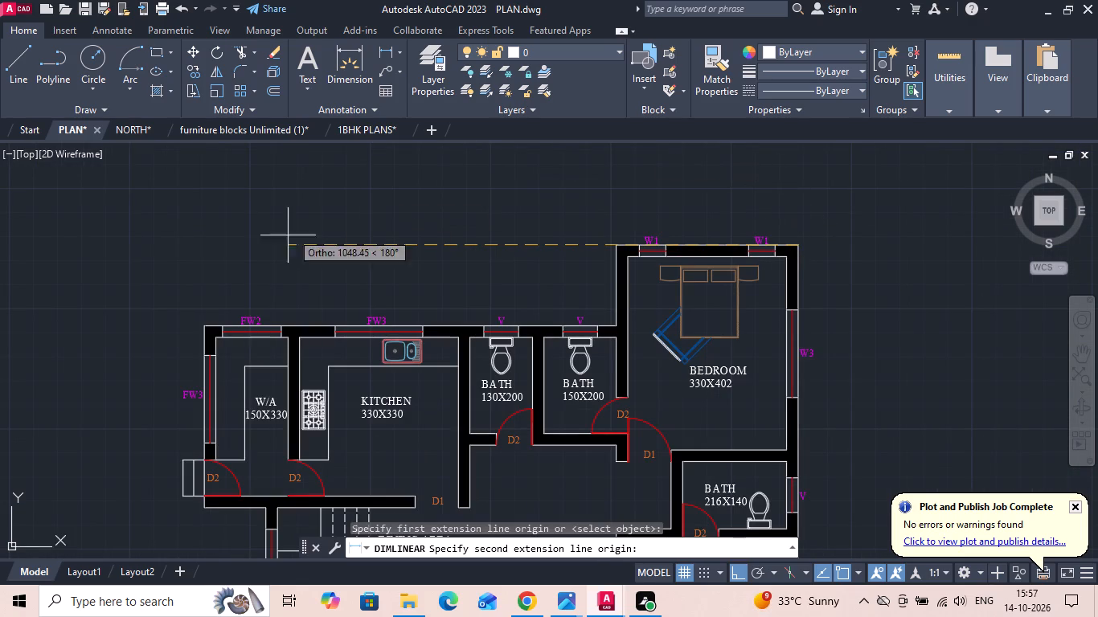
click(205, 323)
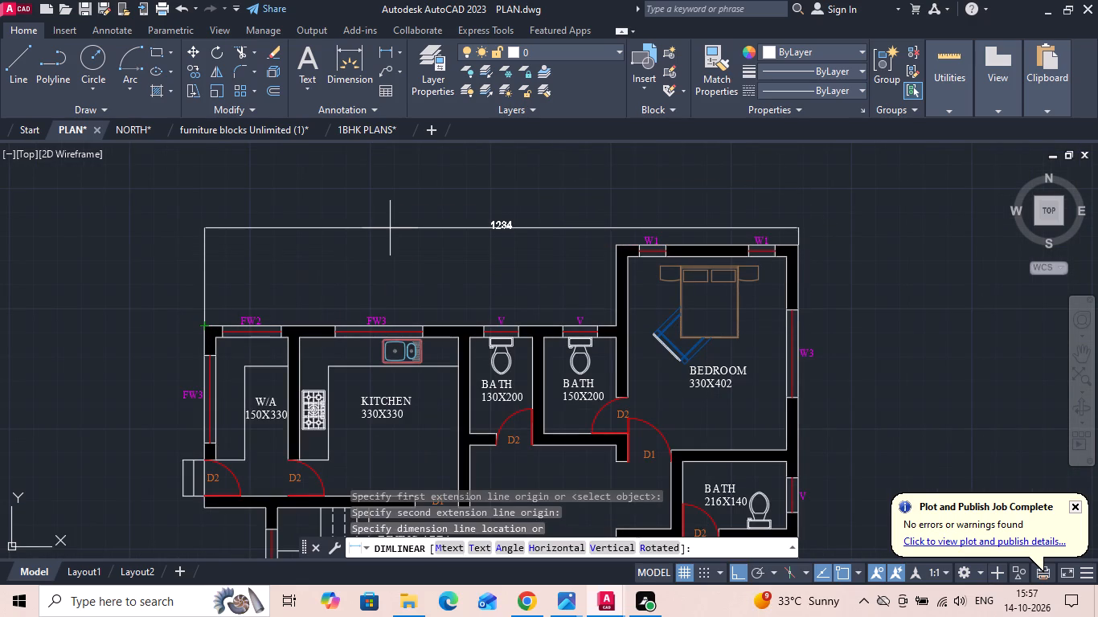
click(392, 231)
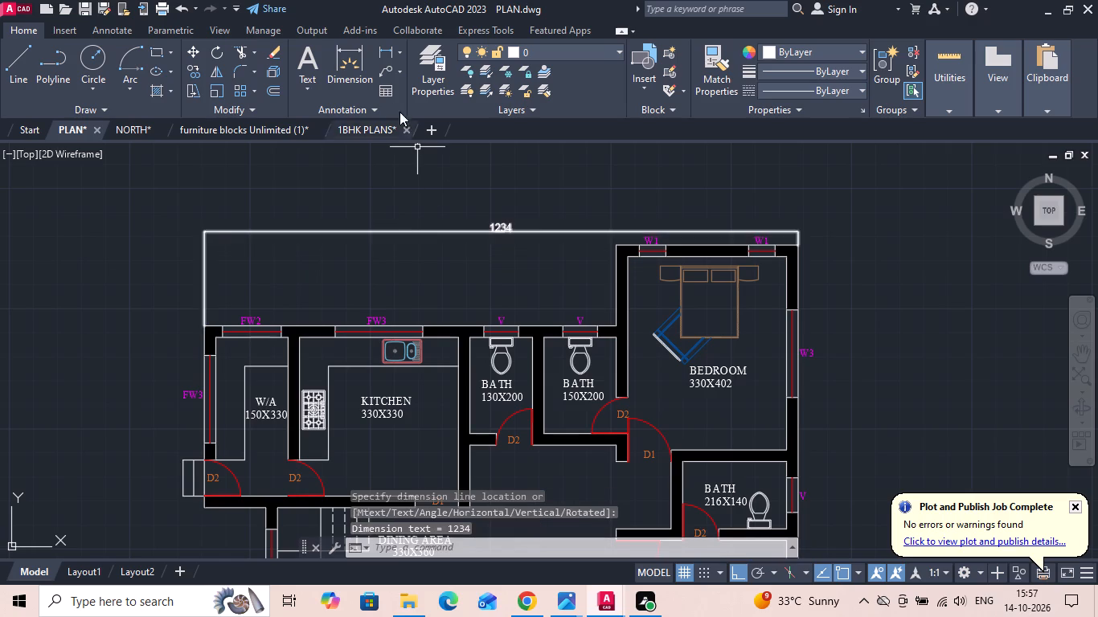
Add a vertical linear dimension along the plan's east side, from the northeast bedroom's outer corner to the car porch's southeast corner.
click(382, 55)
scroll(862, 260, up, 1)
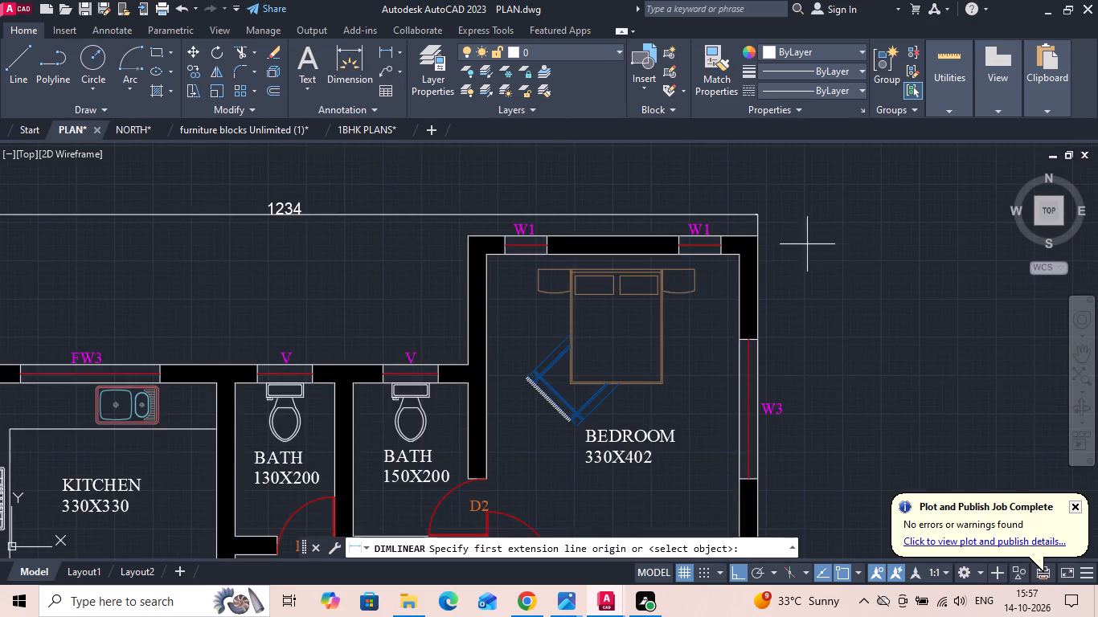
scroll(799, 244, up, 3)
click(713, 178)
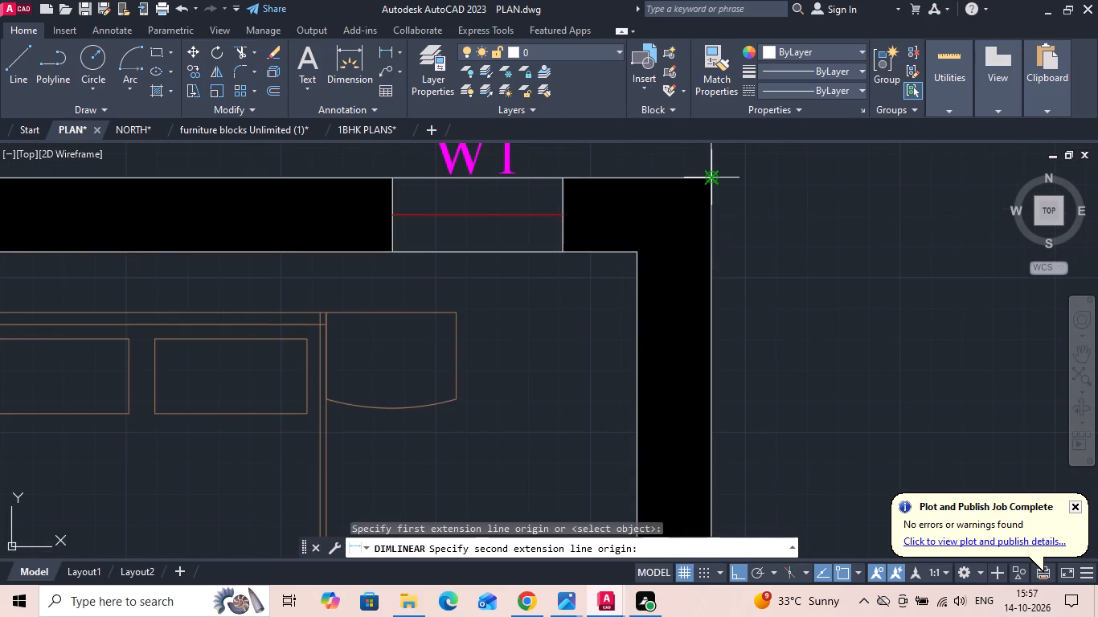
scroll(713, 178, down, 5)
middle_drag(735, 357, 713, 246)
scroll(699, 452, up, 2)
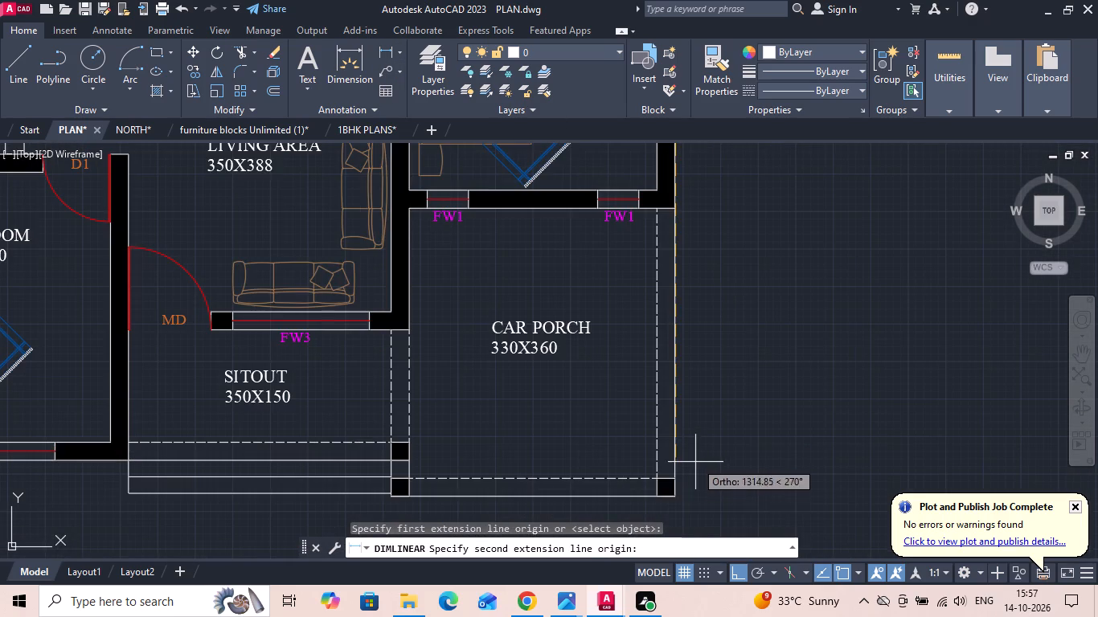
click(678, 500)
scroll(686, 500, down, 2)
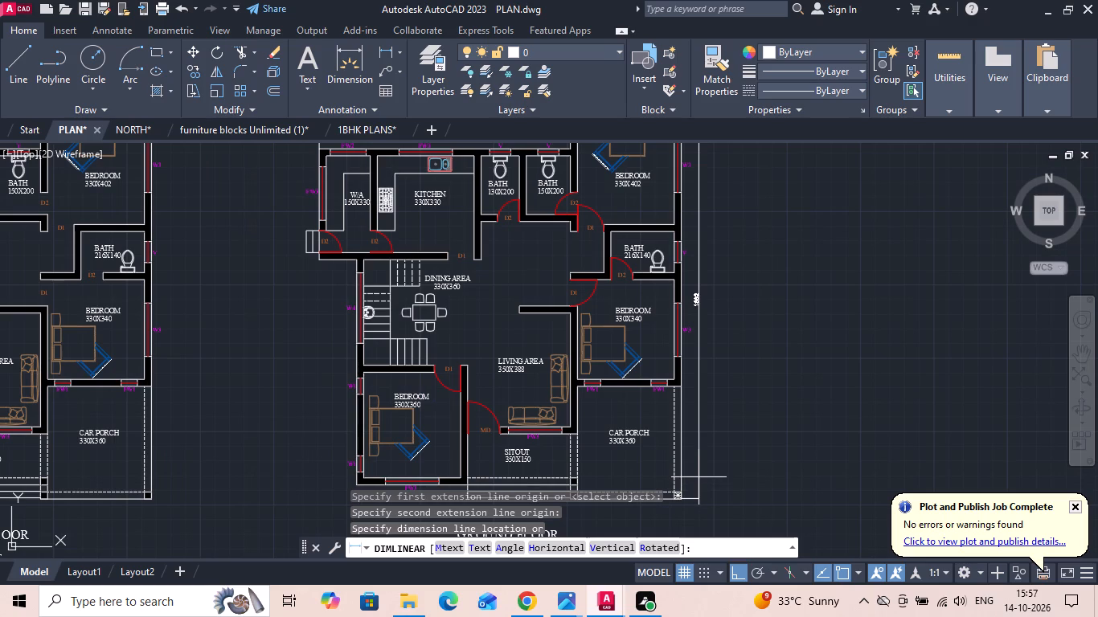
click(697, 473)
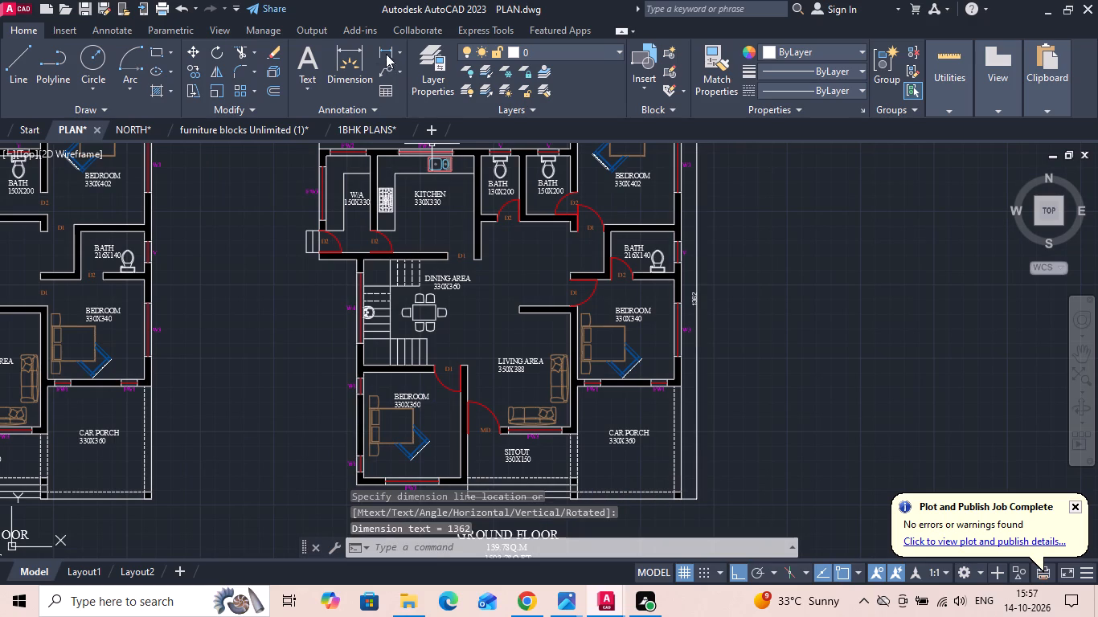
Add a horizontal linear dimension below the plan, from the front bedroom's southwest corner to the car porch's southeast corner.
click(385, 52)
middle_drag(450, 397, 518, 288)
scroll(395, 420, up, 1)
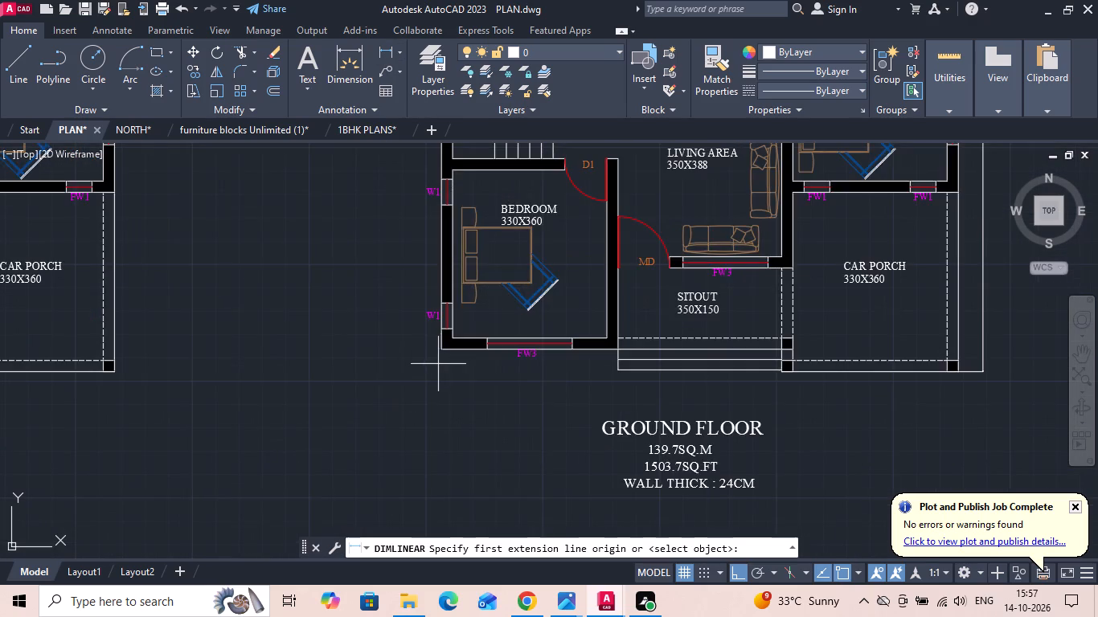
scroll(441, 361, up, 1)
click(438, 345)
scroll(432, 362, down, 1)
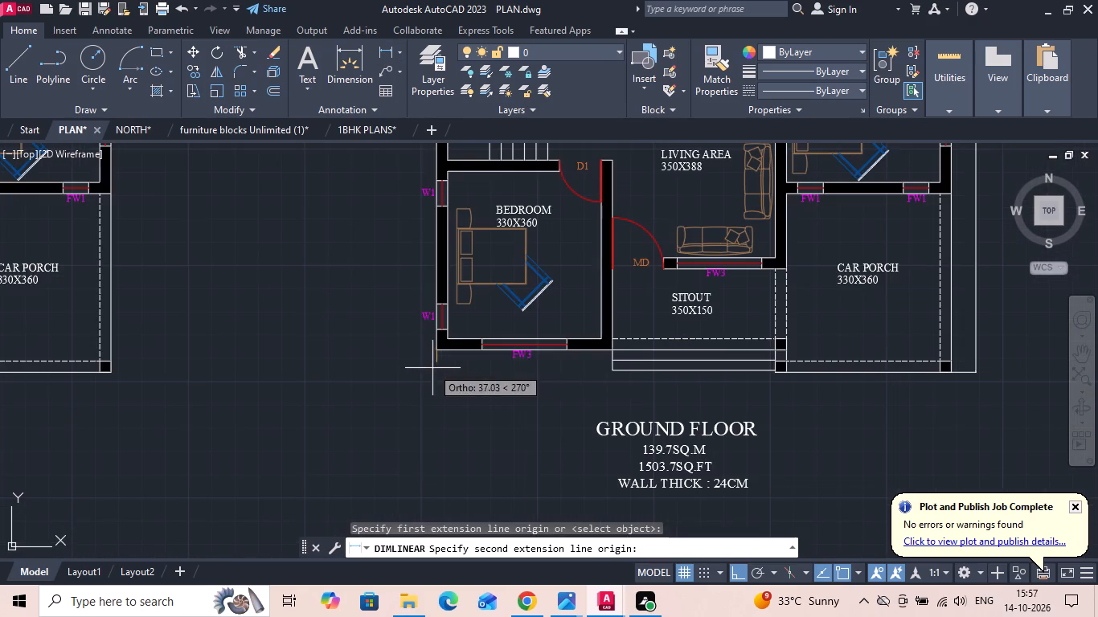
scroll(943, 380, up, 1)
click(958, 366)
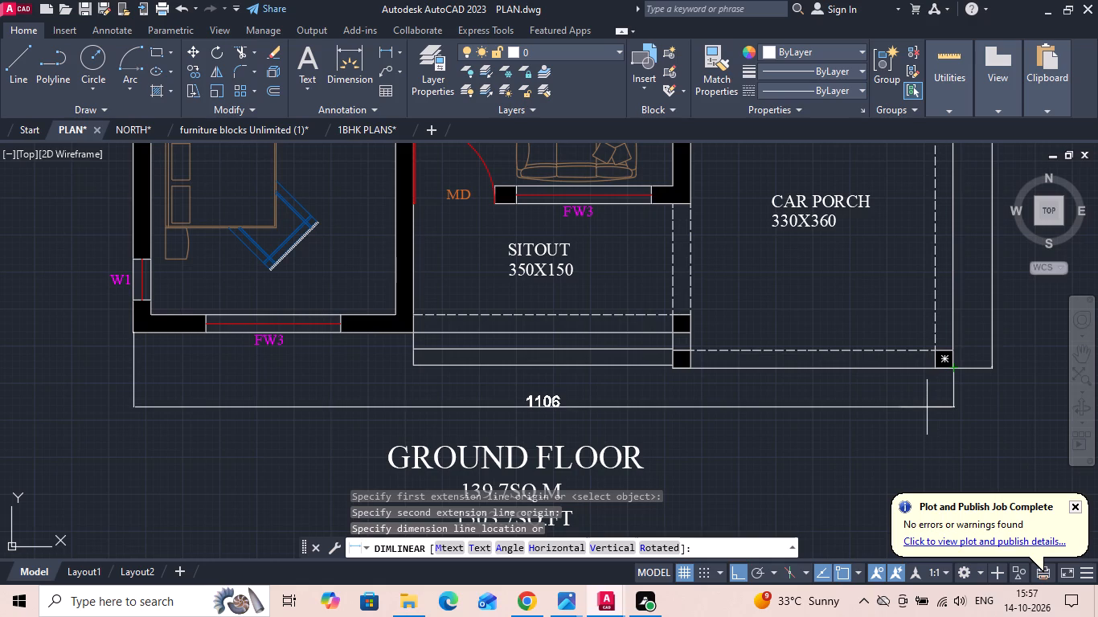
click(924, 390)
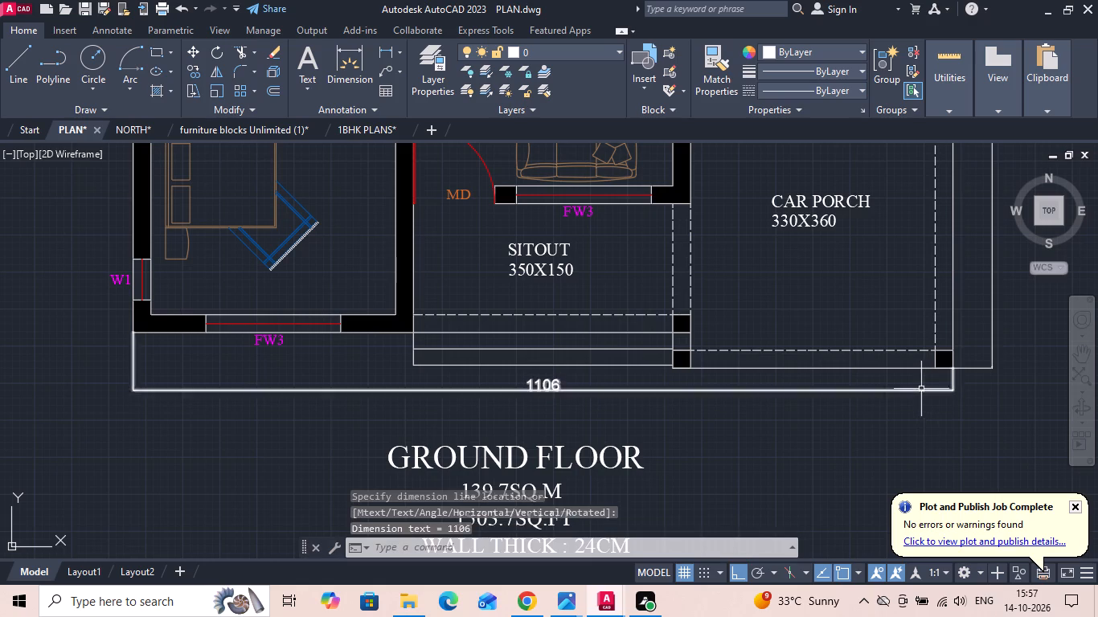
Add a vertical linear dimension along the plan's west side, from the front bedroom's southwest corner to the W/A's northwest corner.
click(381, 48)
scroll(135, 303, up, 1)
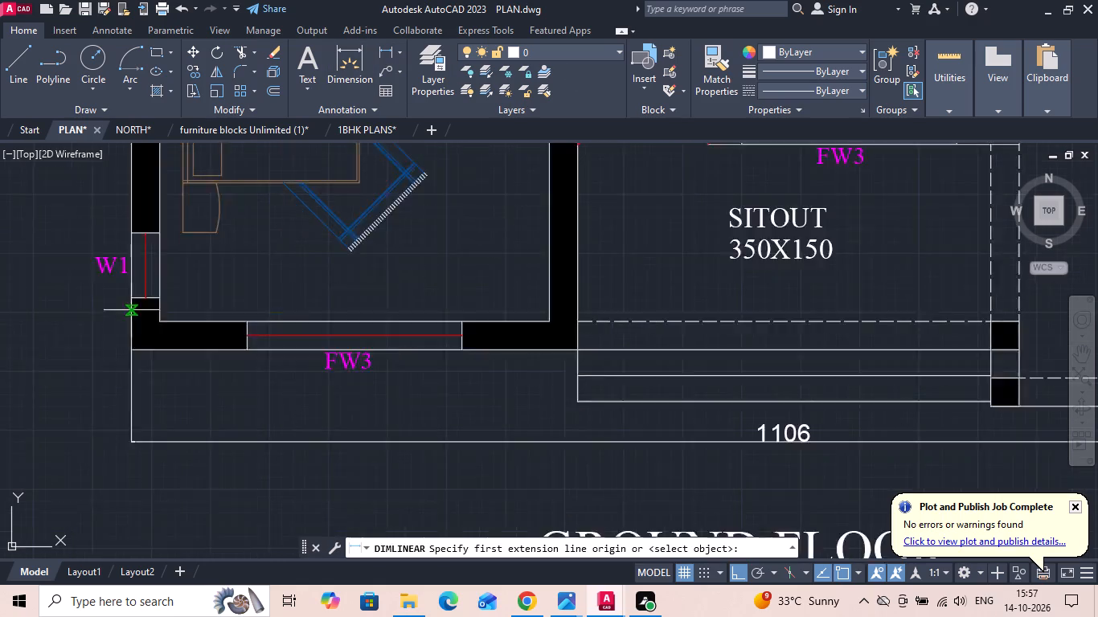
scroll(130, 312, up, 1)
click(133, 370)
scroll(481, 425, down, 3)
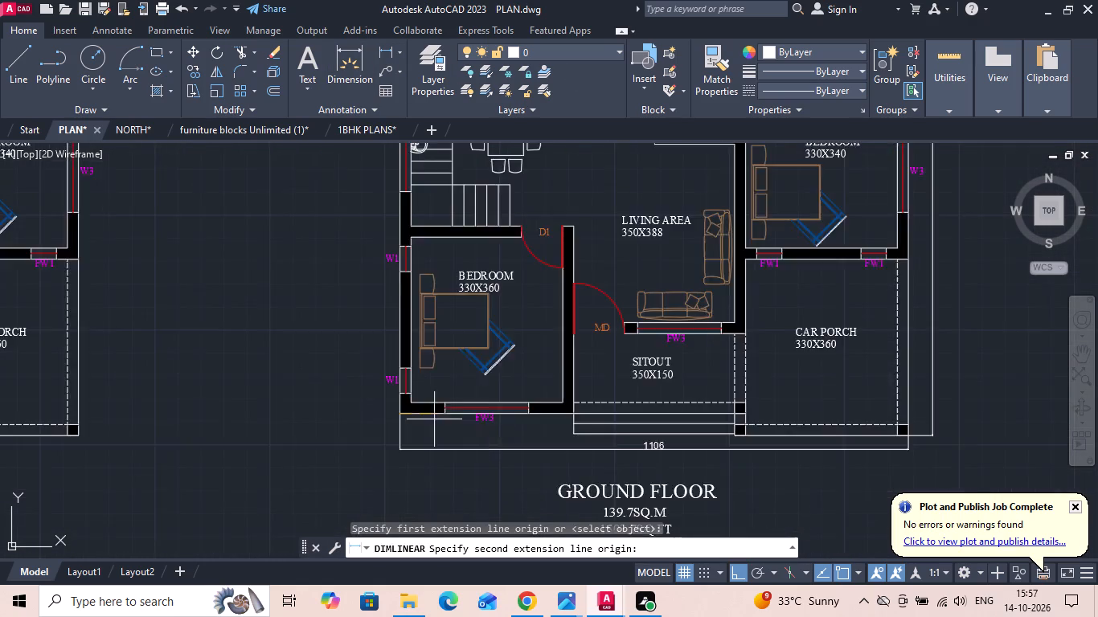
scroll(429, 419, down, 1)
middle_drag(363, 287, 346, 443)
scroll(331, 232, up, 2)
scroll(391, 289, up, 1)
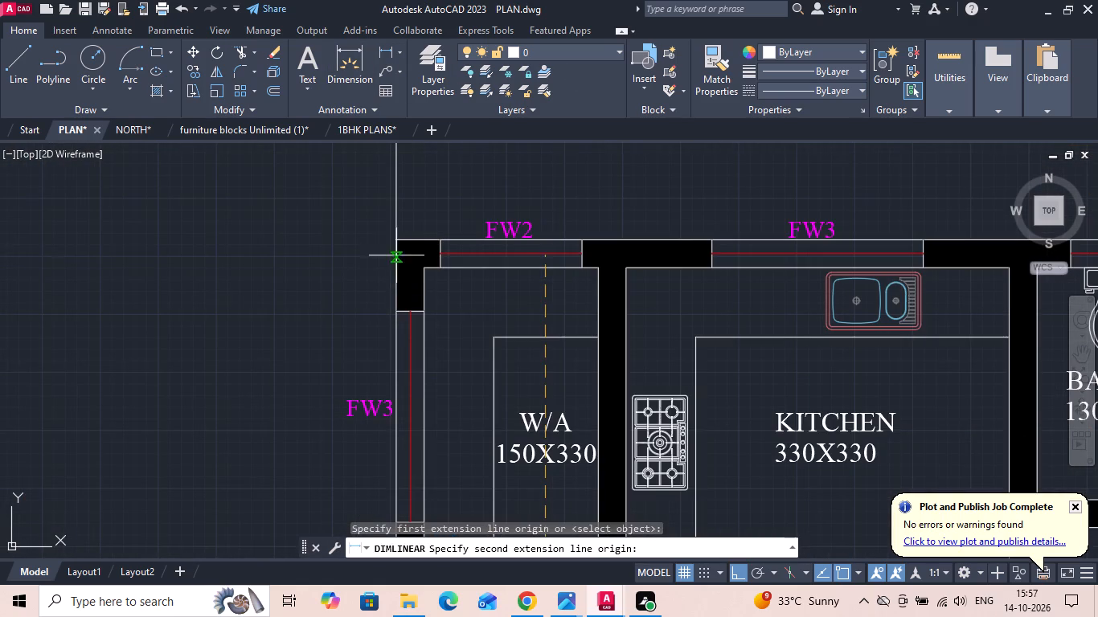
click(394, 242)
scroll(394, 242, down, 2)
middle_drag(391, 398, 387, 252)
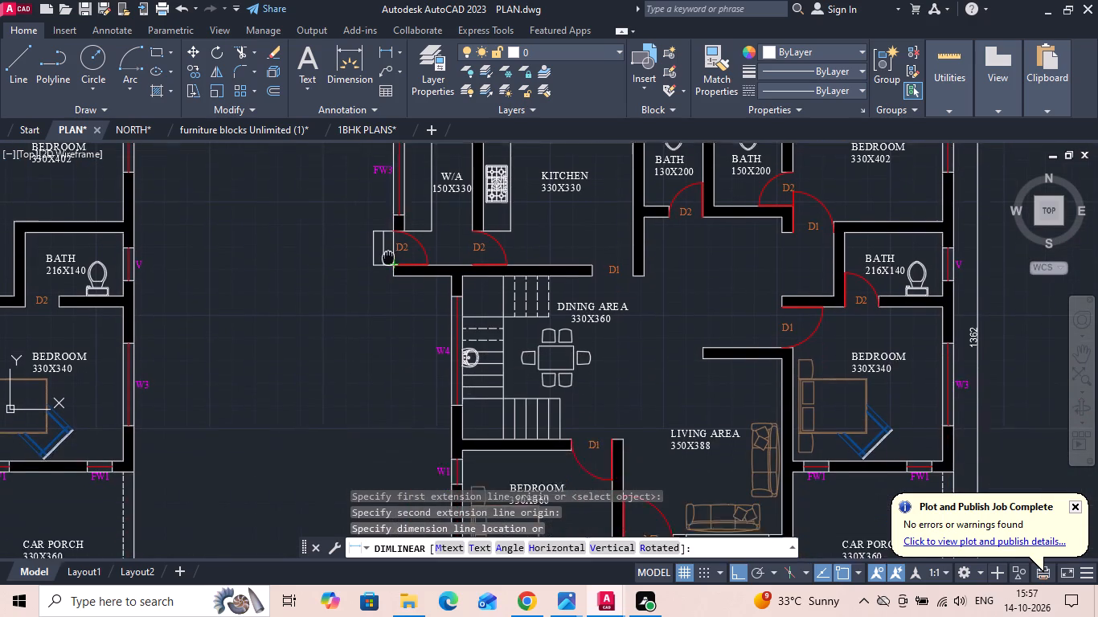
middle_drag(387, 252, 385, 241)
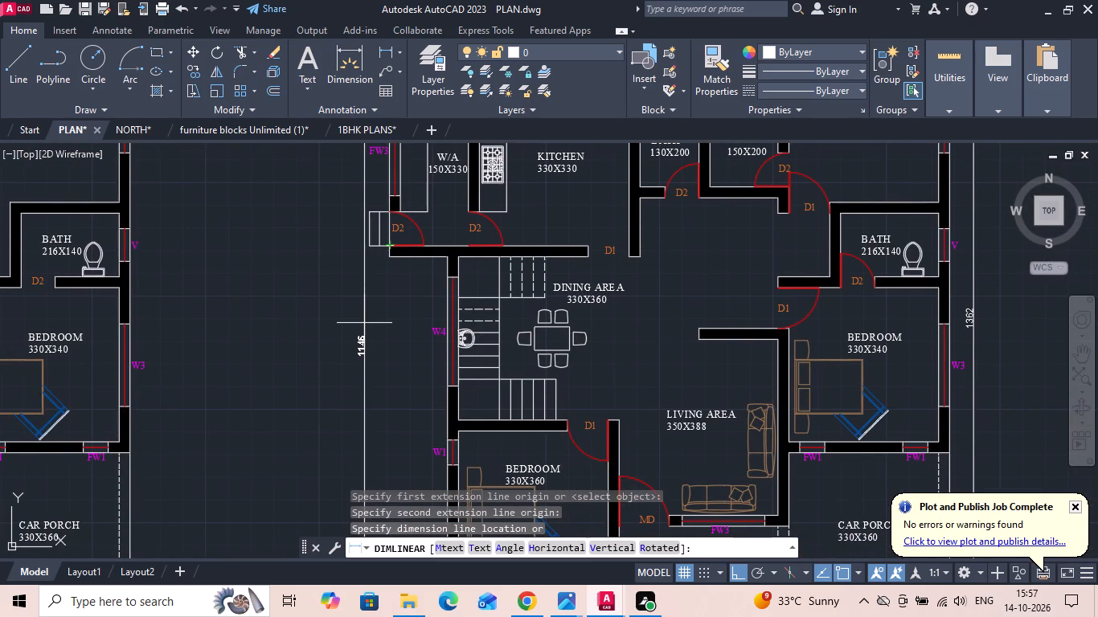
click(366, 325)
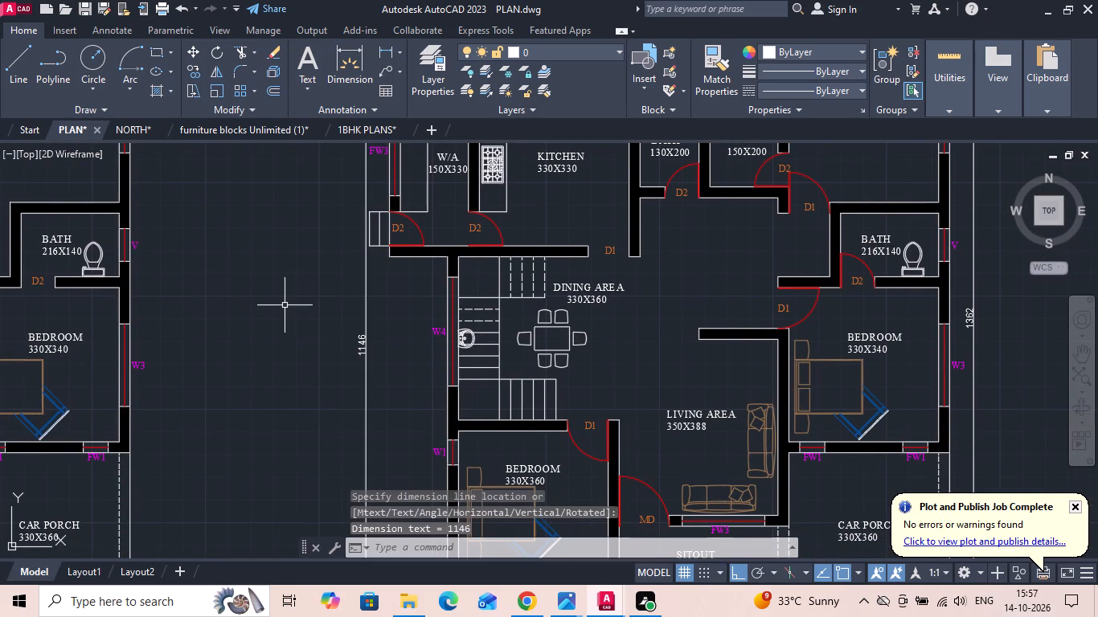
Save the drawing.
key(ctrl+s)
key(ctrl+s)
key(ctrl+s)
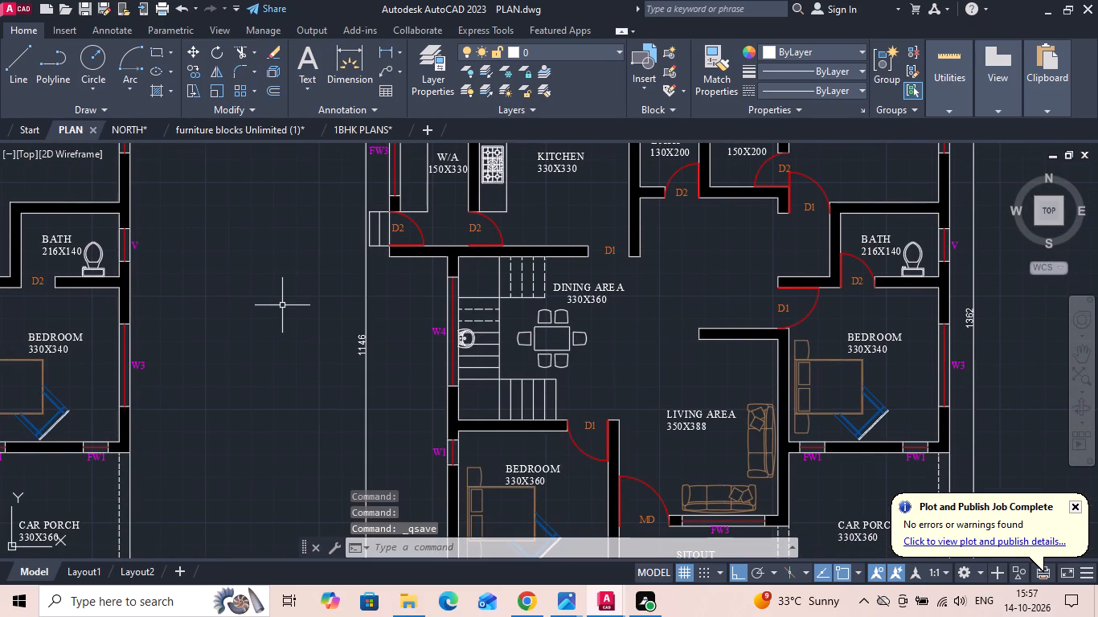
Measure the newest plan copy's area along its outer outline, including the sitout steps and car porch, and check the area text beneath it.
scroll(469, 333, down, 2)
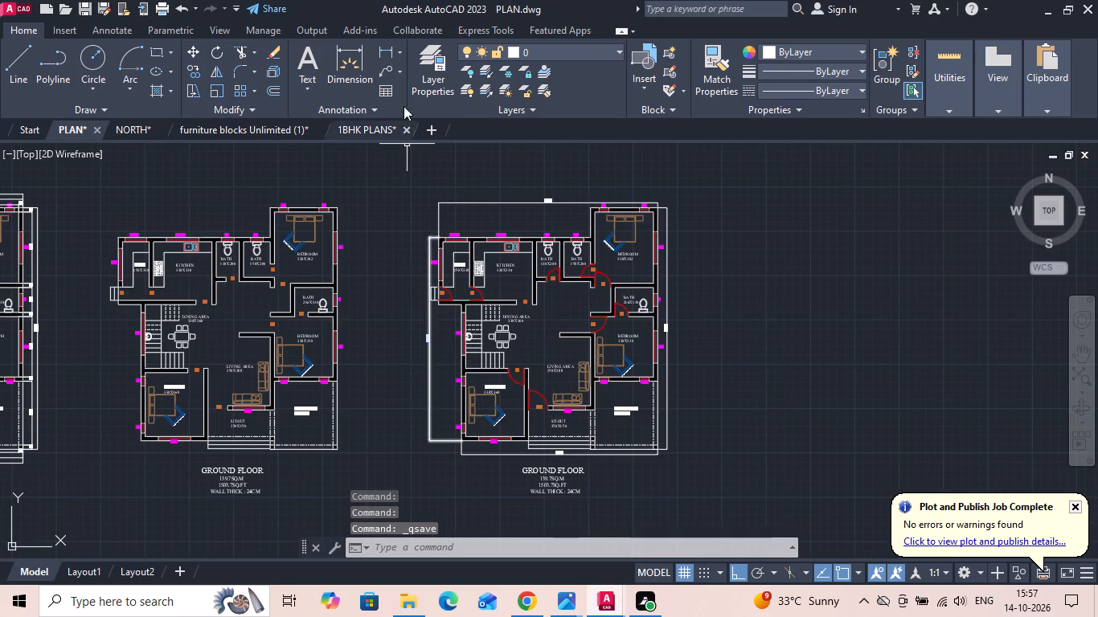
text(AA)
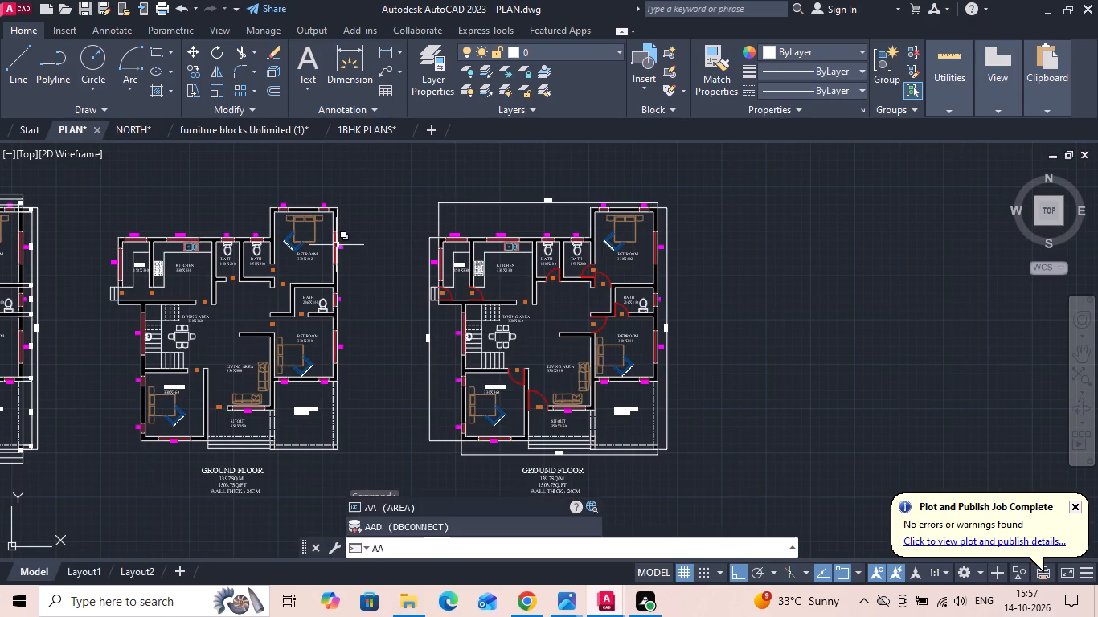
key(space)
scroll(407, 288, up, 2)
scroll(488, 331, up, 2)
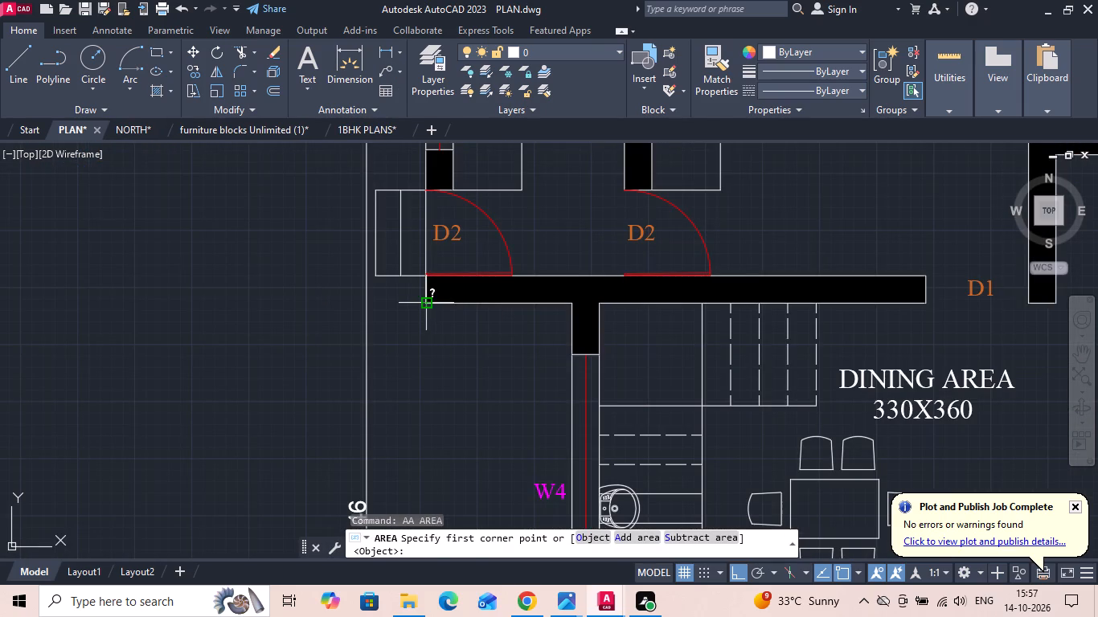
click(425, 307)
scroll(418, 402, down, 2)
scroll(401, 210, up, 3)
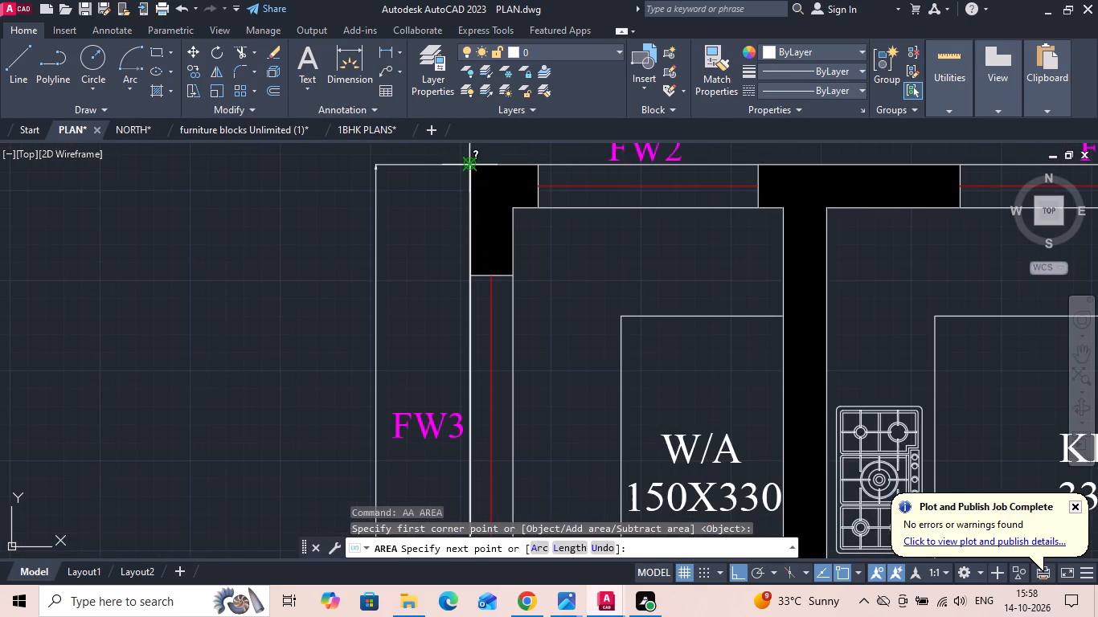
click(465, 167)
scroll(404, 299, down, 3)
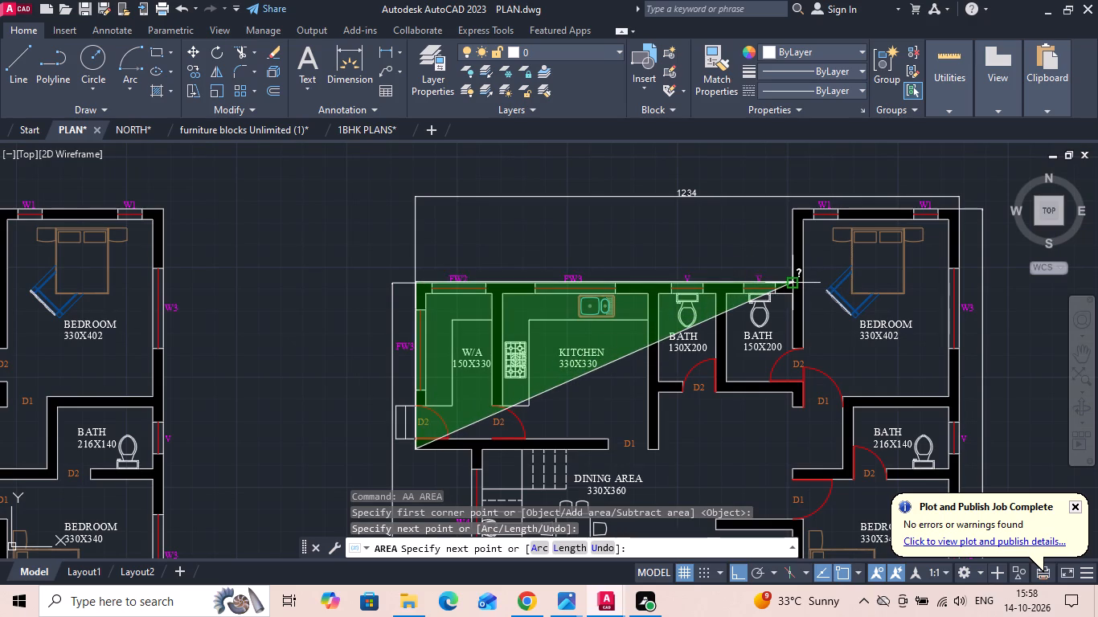
click(791, 282)
click(793, 207)
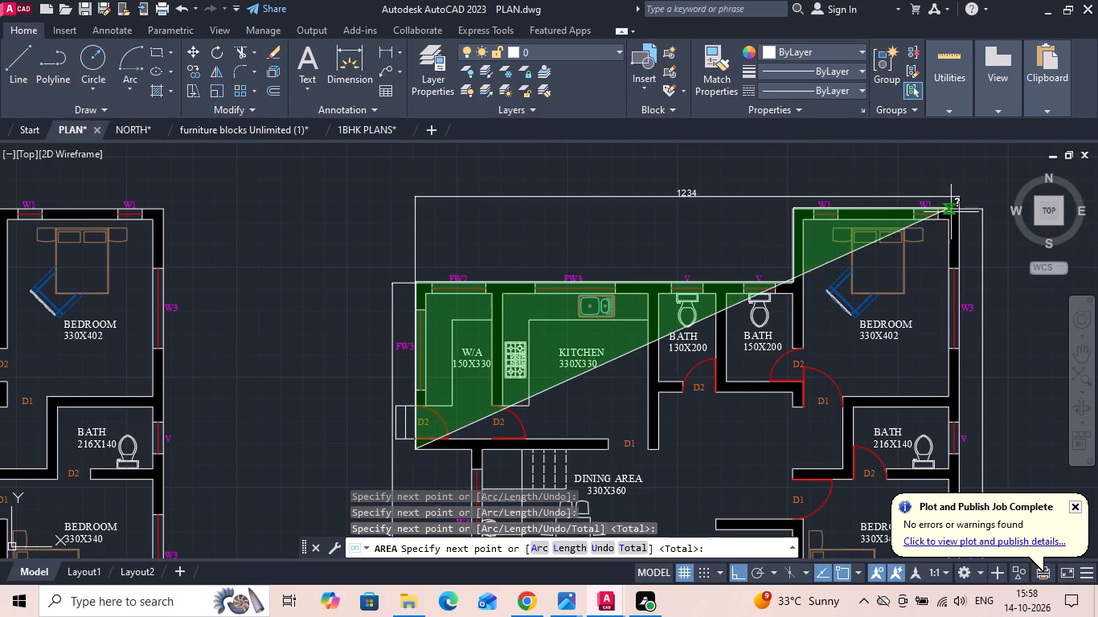
click(961, 208)
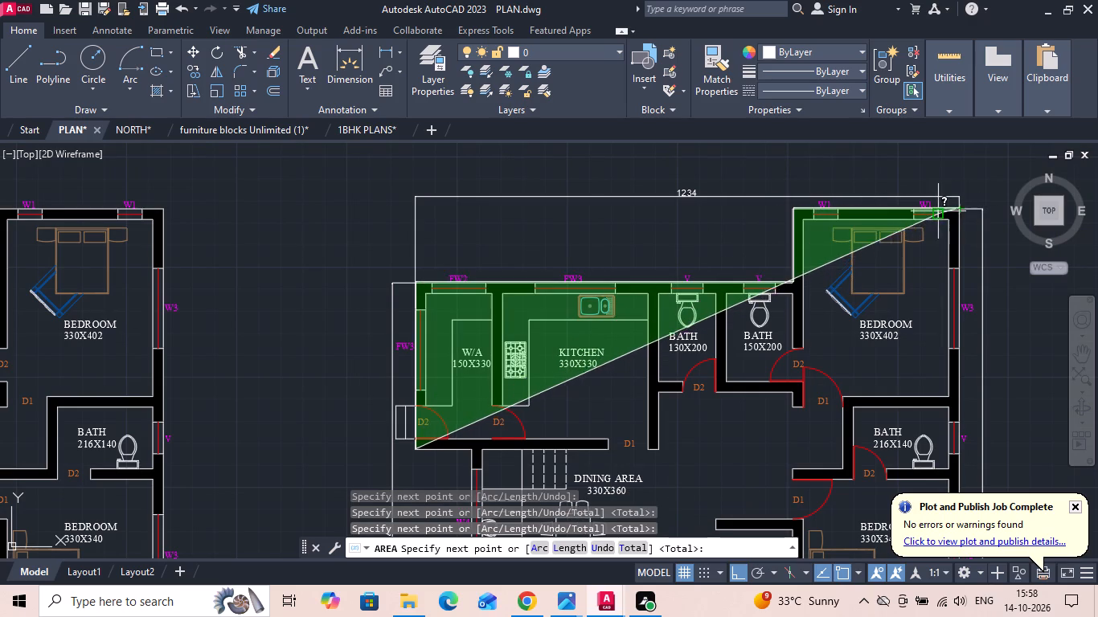
scroll(899, 221, down, 2)
scroll(916, 465, up, 3)
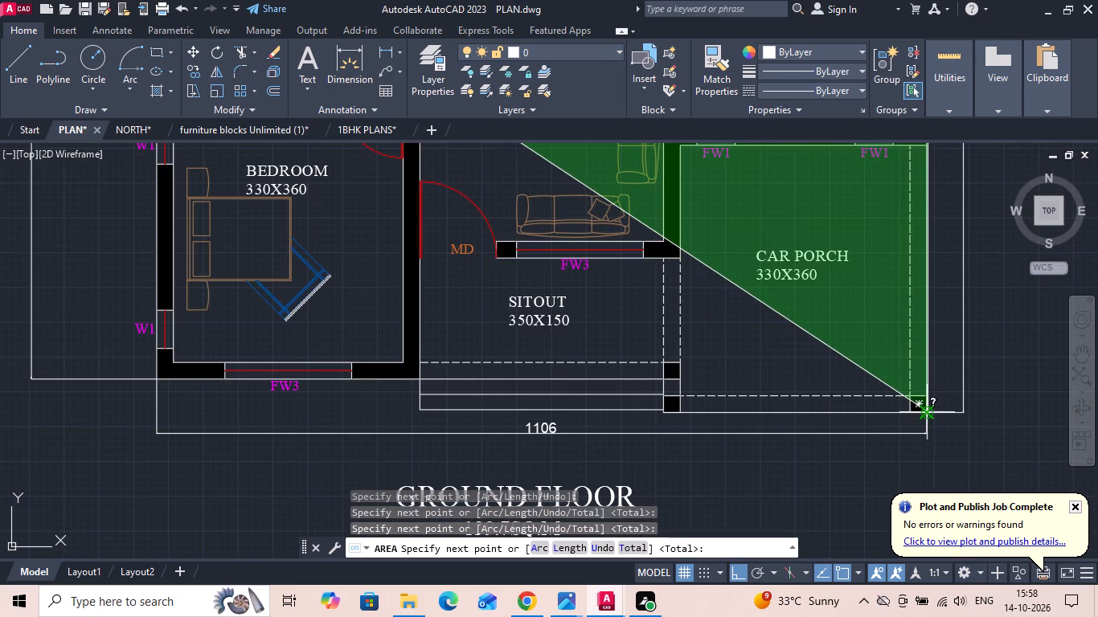
click(928, 411)
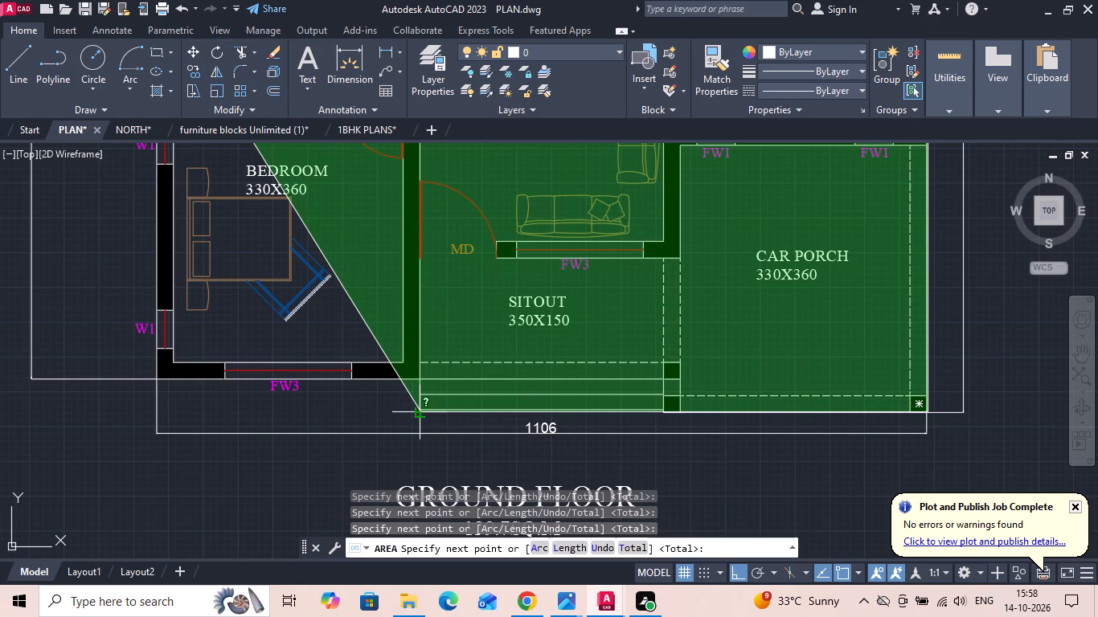
scroll(409, 415, up, 1)
click(425, 407)
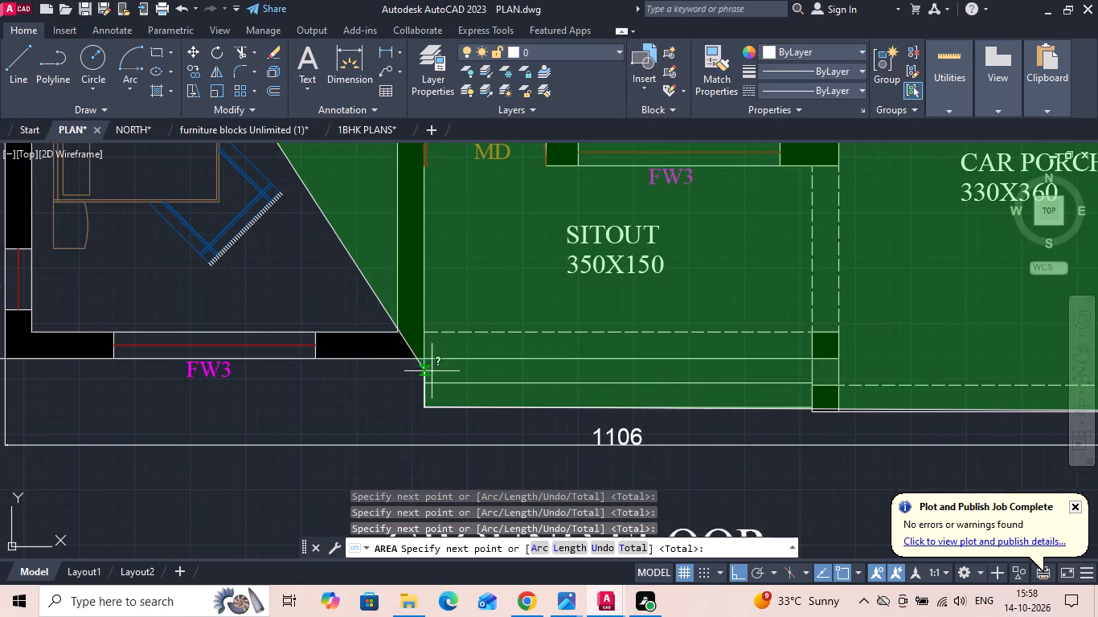
click(425, 354)
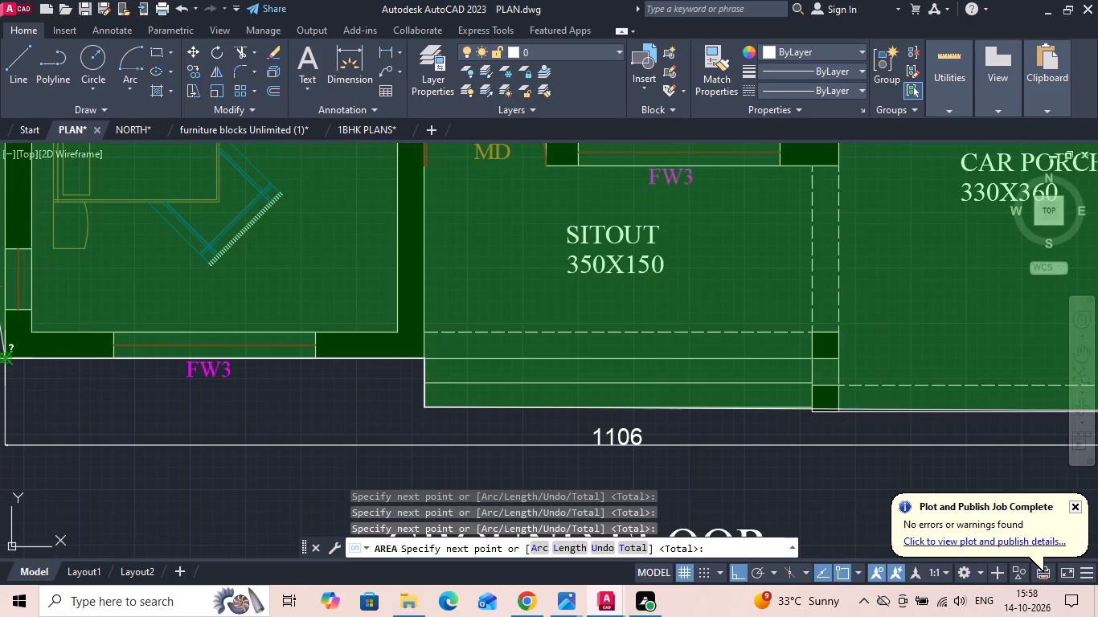
click(6, 359)
scroll(472, 387, down, 2)
middle_drag(256, 376, 349, 524)
scroll(353, 531, down, 1)
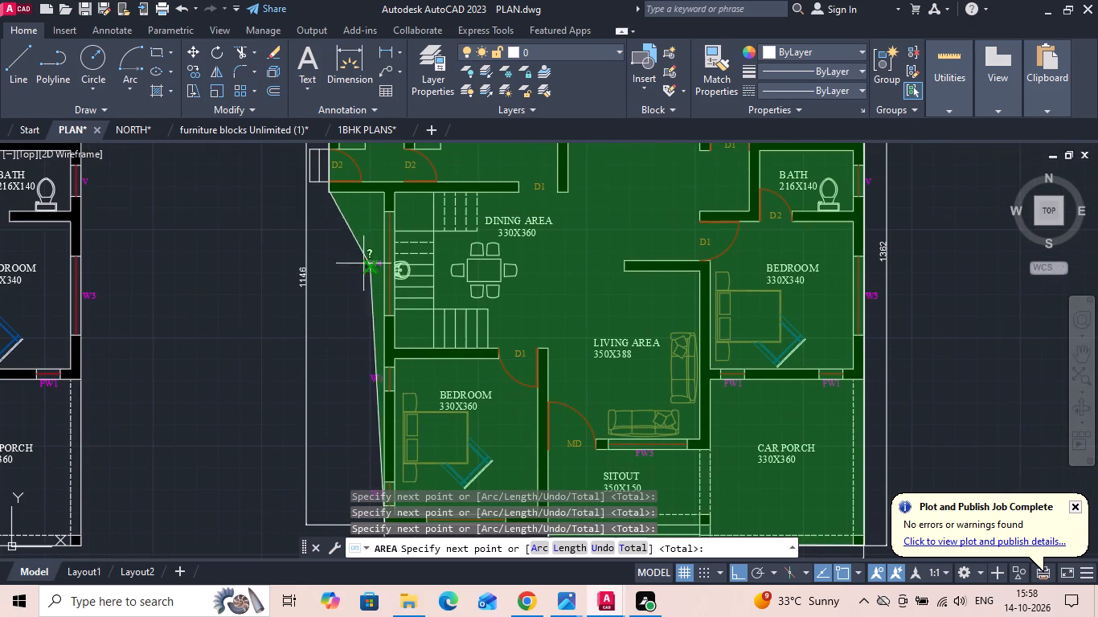
scroll(363, 193, up, 3)
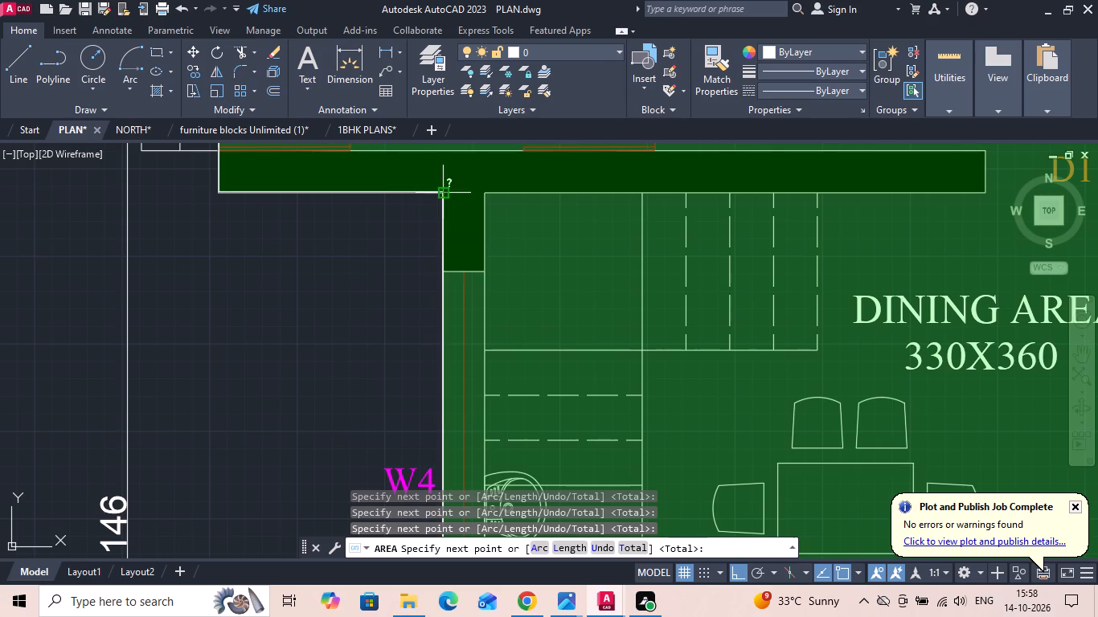
click(439, 195)
click(218, 190)
key(space)
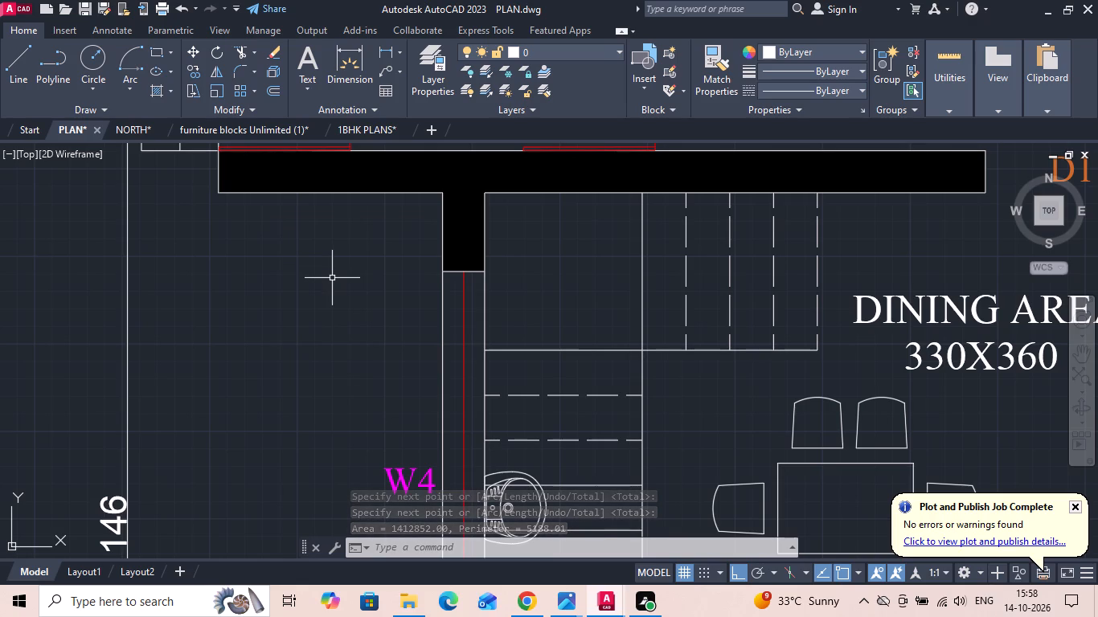
scroll(416, 296, down, 4)
scroll(567, 529, up, 2)
middle_drag(563, 504, 539, 399)
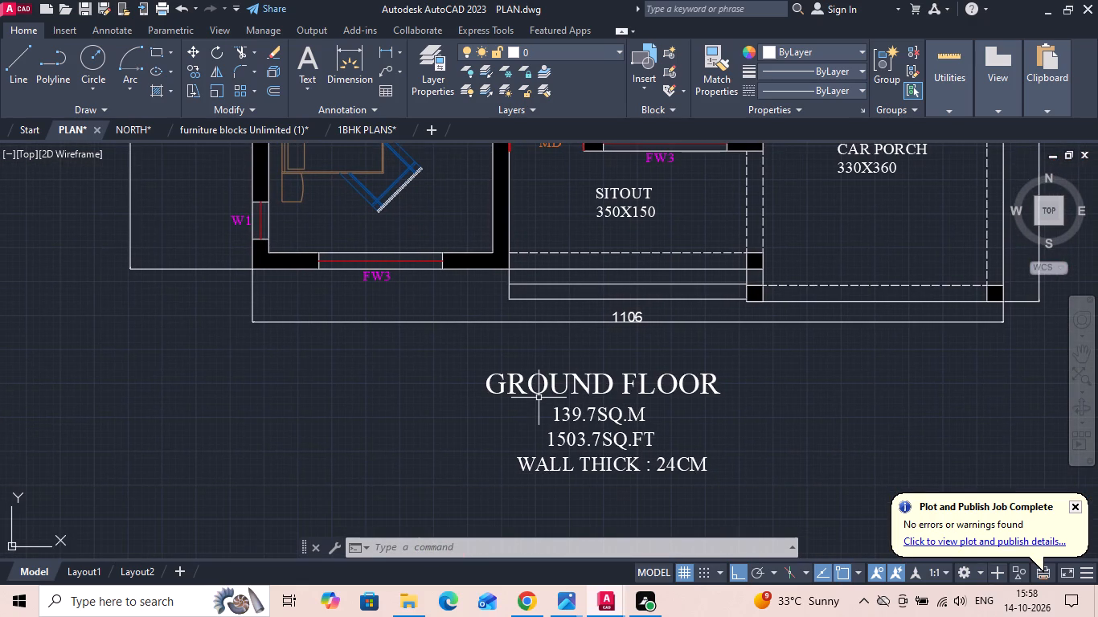
scroll(542, 412, down, 3)
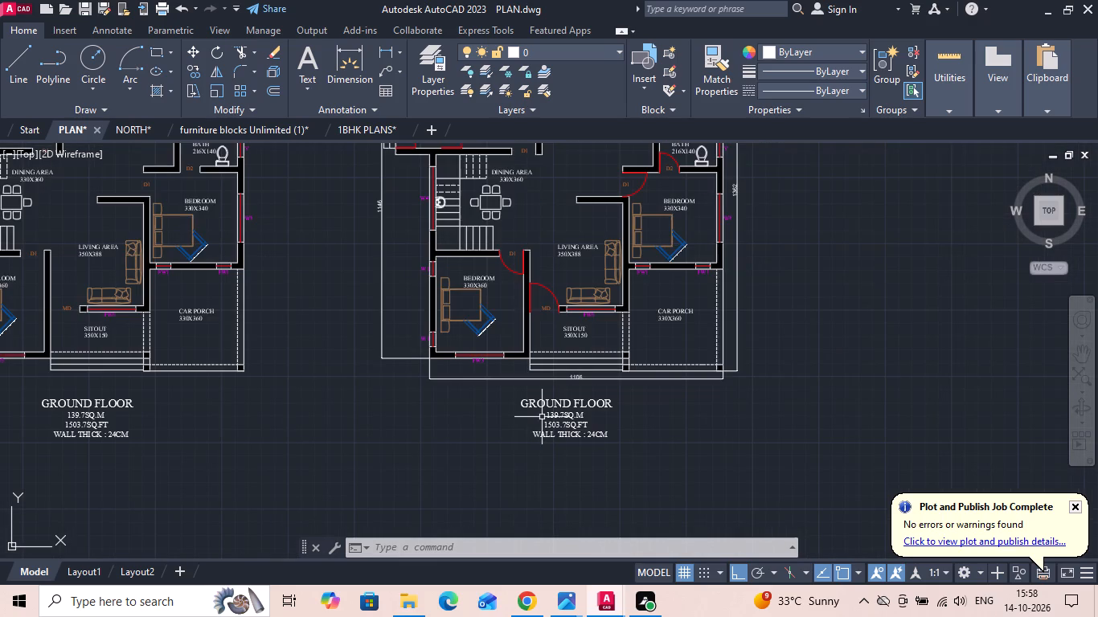
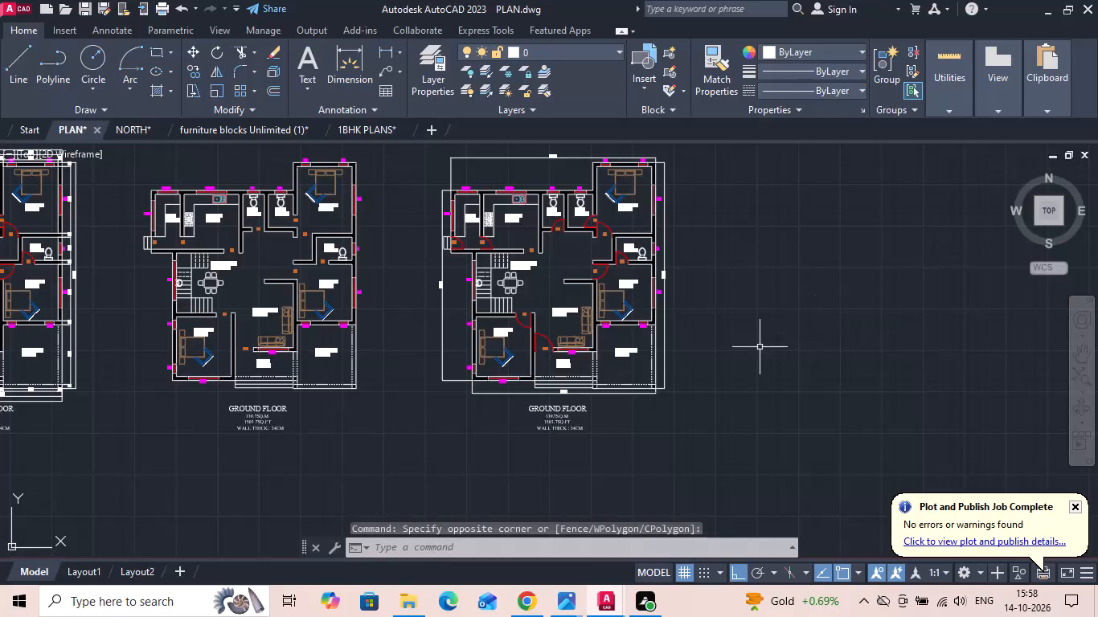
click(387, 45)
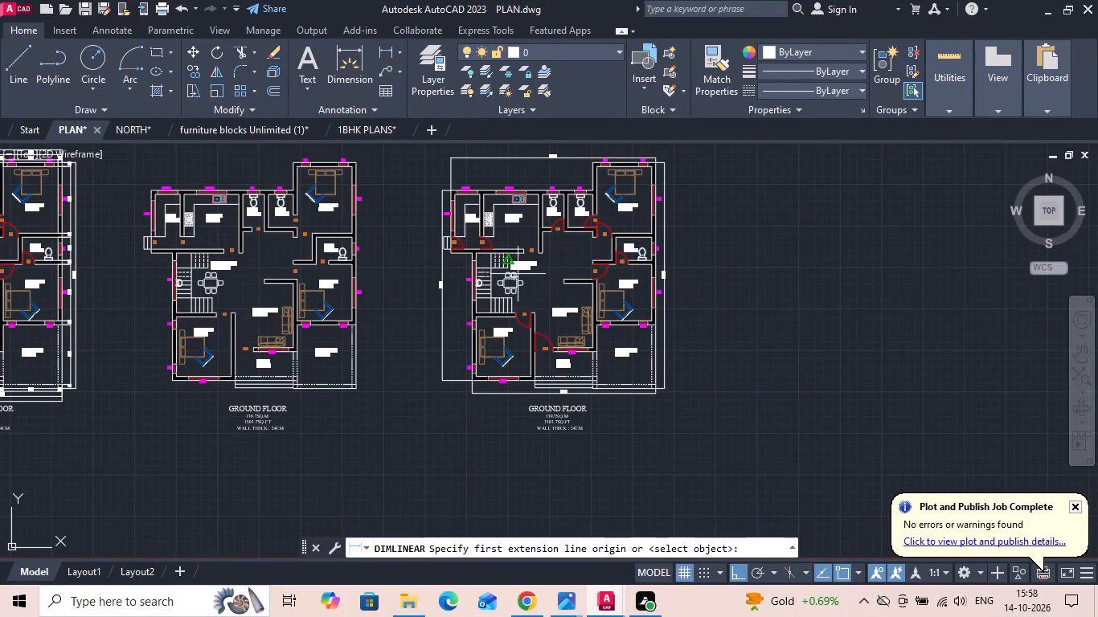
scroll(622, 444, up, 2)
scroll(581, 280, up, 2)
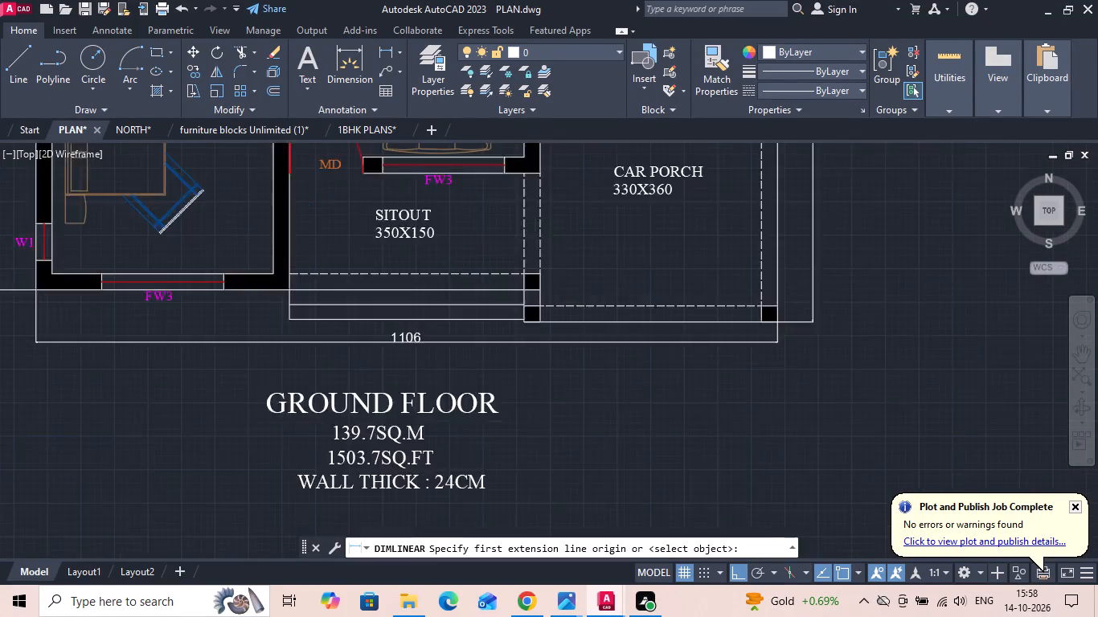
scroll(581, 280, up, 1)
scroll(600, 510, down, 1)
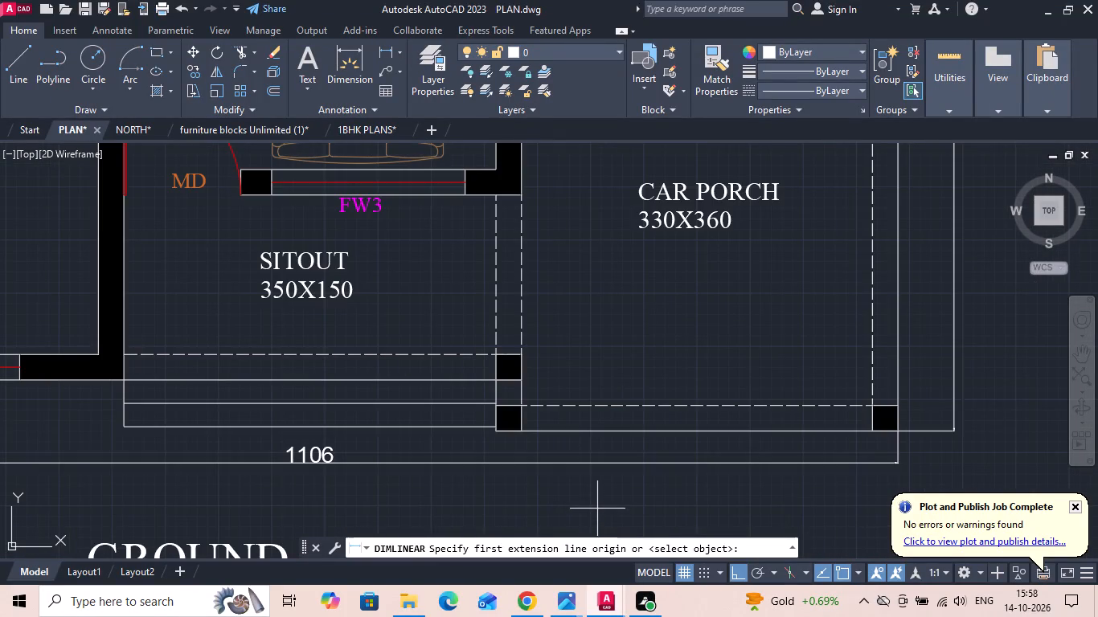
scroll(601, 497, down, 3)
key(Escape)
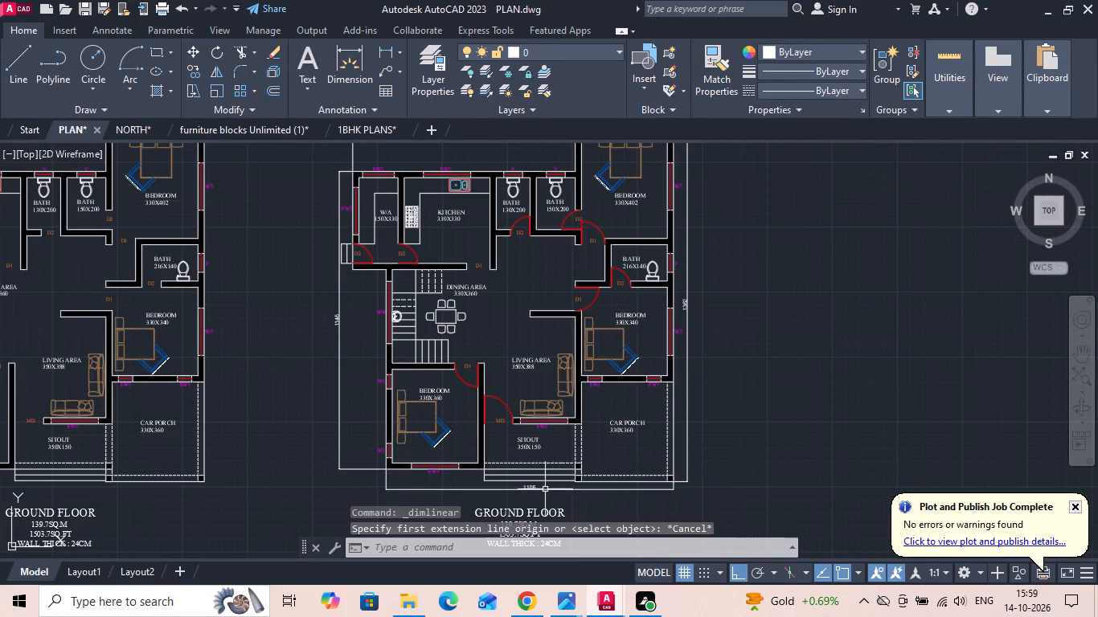
Draw a short vertical line below the car porch of the plan copy without doors, beside its GROUND FLOOR title.
scroll(527, 490, up, 3)
scroll(625, 419, down, 3)
scroll(150, 416, up, 2)
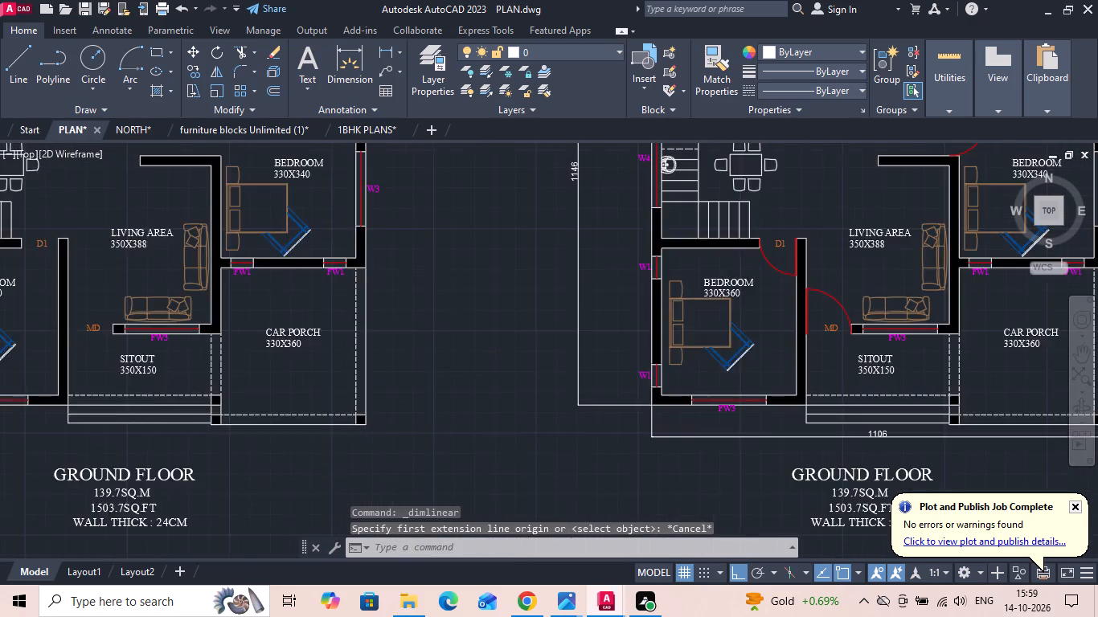
middle_drag(101, 415, 293, 357)
text(L)
key(space)
scroll(352, 409, up, 1)
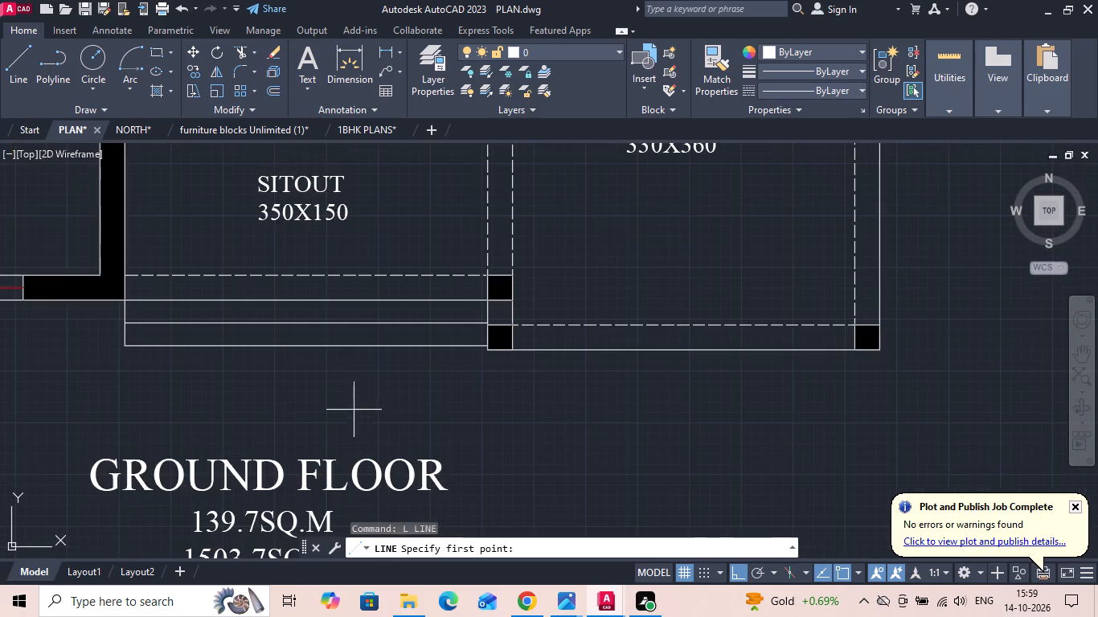
middle_drag(603, 430, 504, 280)
drag(504, 290, 506, 322)
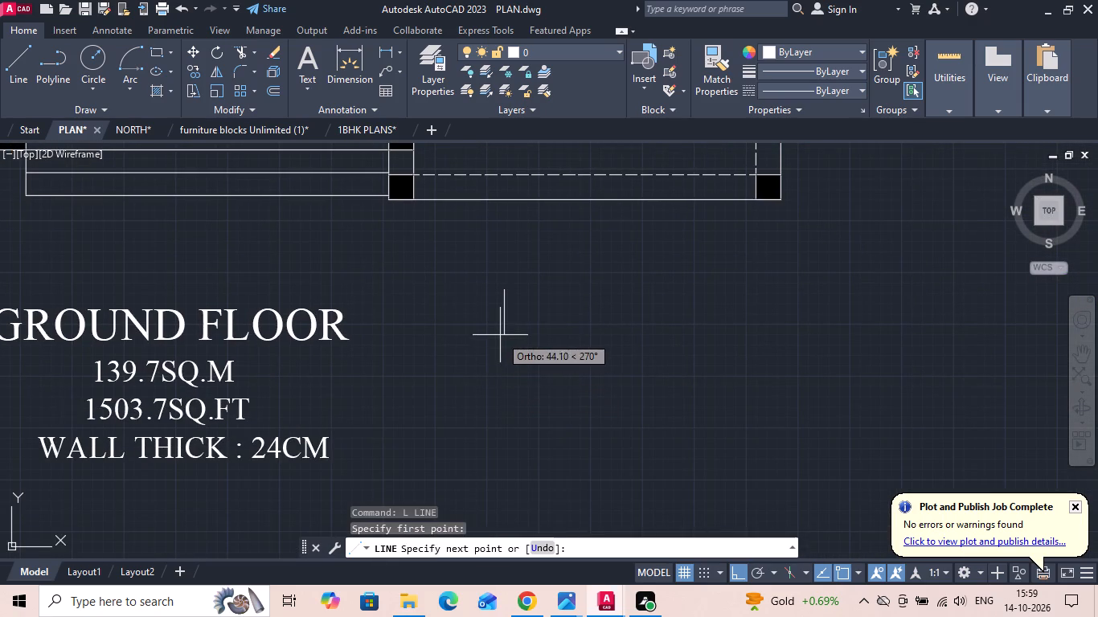
scroll(500, 334, up, 1)
click(501, 345)
key(Escape)
Draw a three-sided polygon inscribed in a circle of about 14.4 radius, centred on the line's upper end and pointing up.
key(p)
text(OL)
key(space)
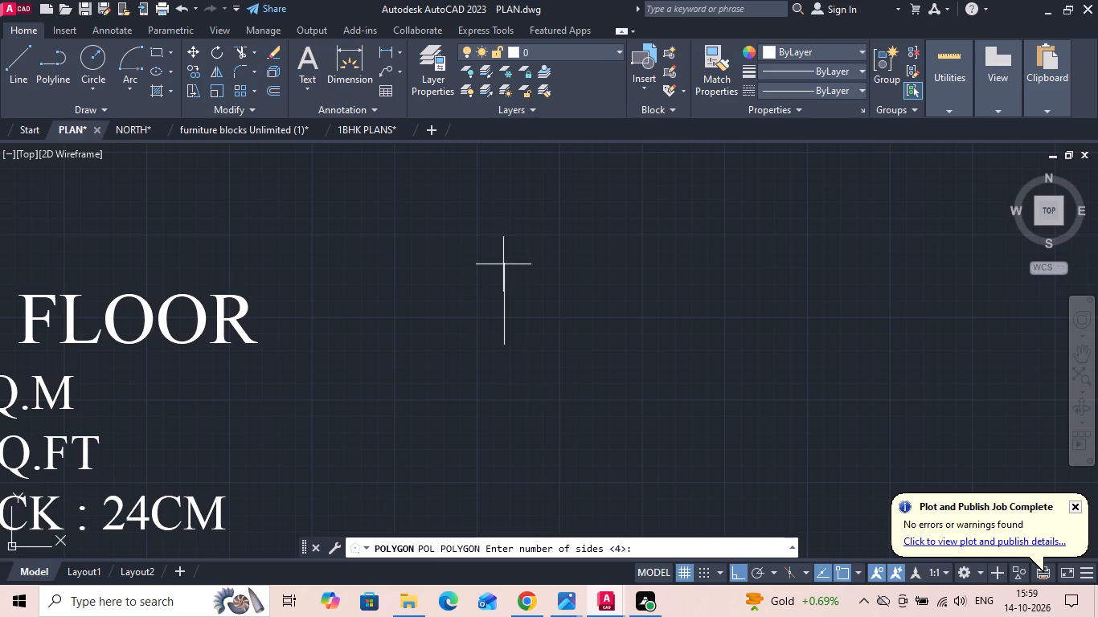
text(3)
key(space)
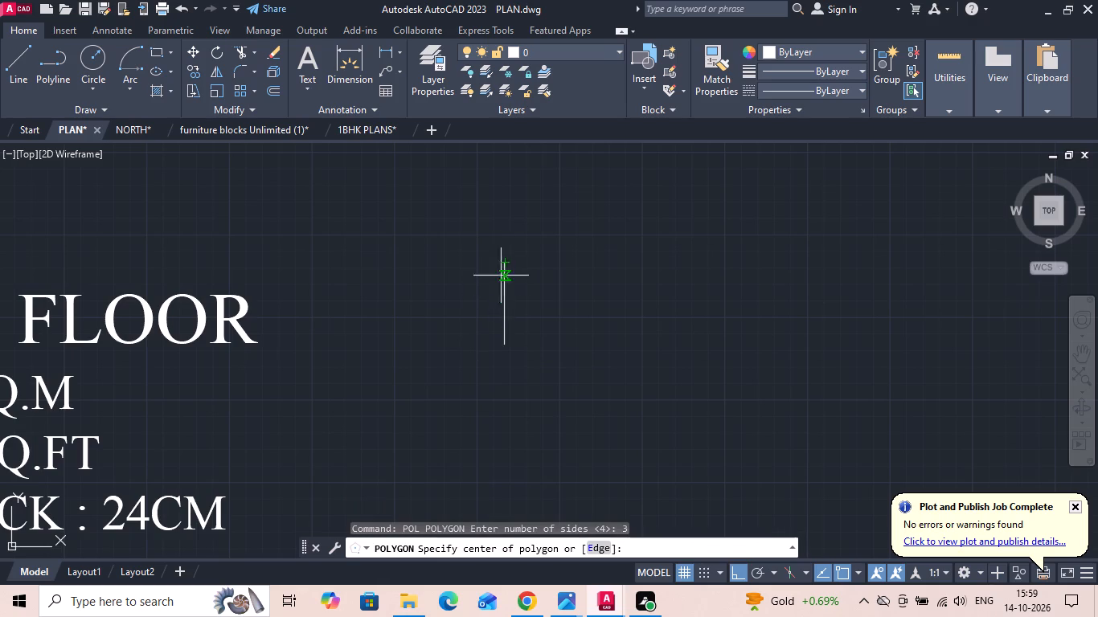
click(505, 263)
scroll(539, 232, up, 2)
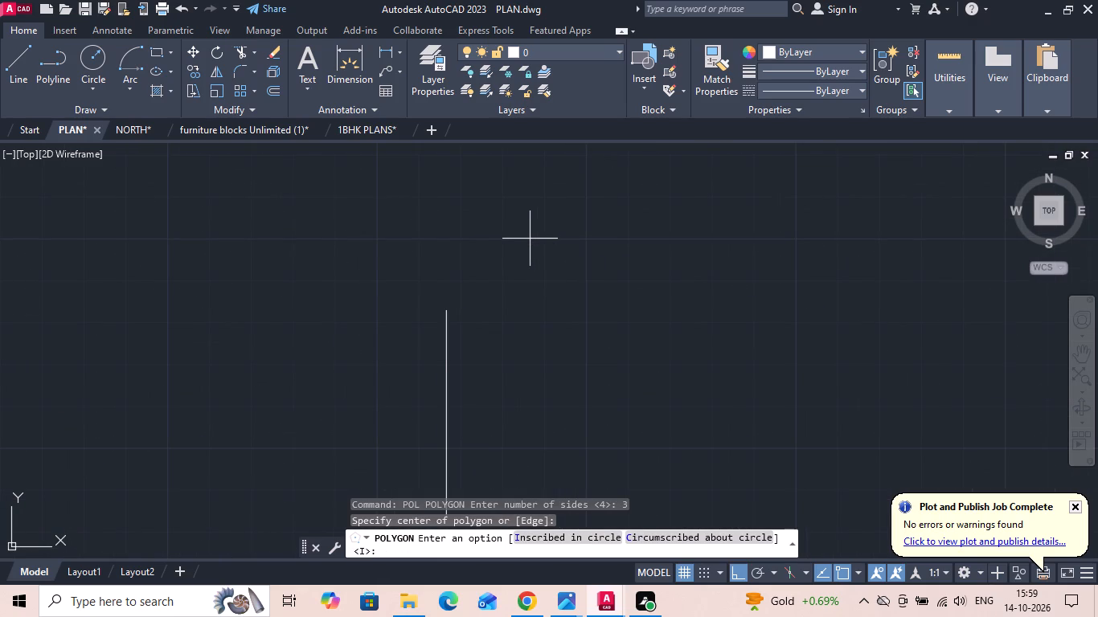
key(space)
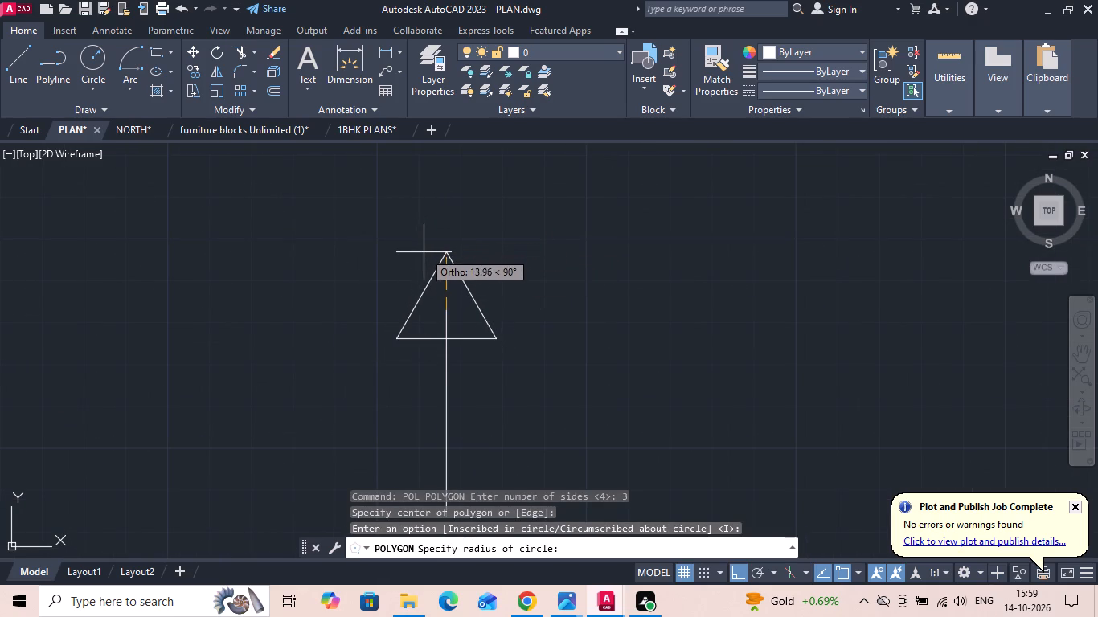
scroll(423, 253, up, 1)
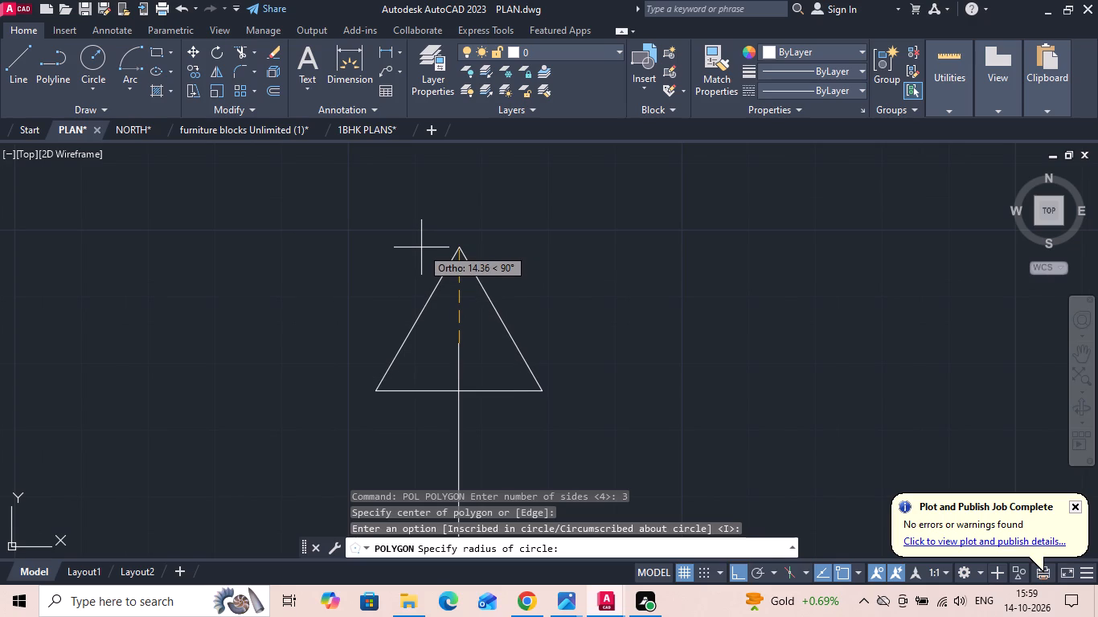
click(421, 247)
Trim away the part of the vertical line that lies inside the triangle.
scroll(637, 284, down, 5)
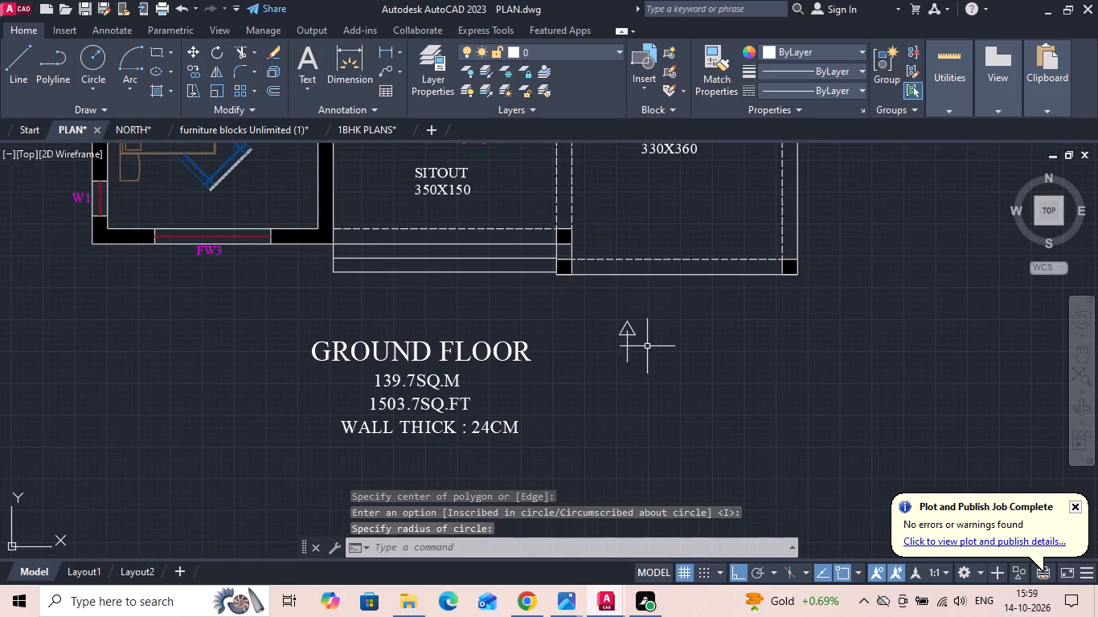
scroll(644, 338, up, 3)
text(TR)
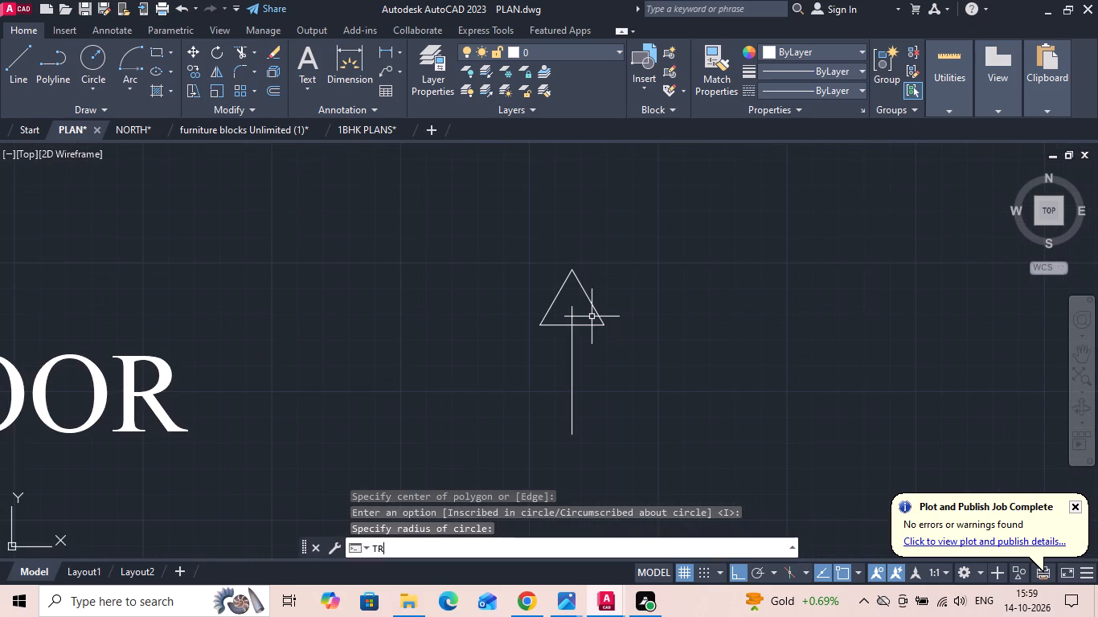
key(space)
key(space)
click(571, 314)
key(Escape)
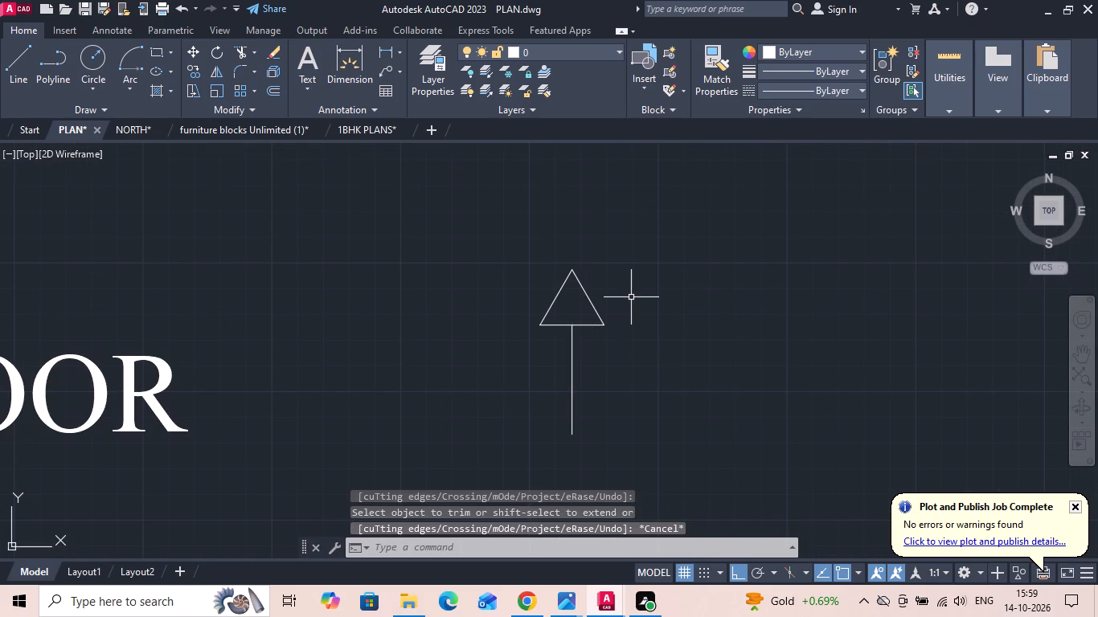
Move the triangle and its line together from beside the title up onto the sitout steps.
scroll(630, 299, down, 2)
drag(629, 304, 617, 318)
click(583, 334)
right_click(583, 334)
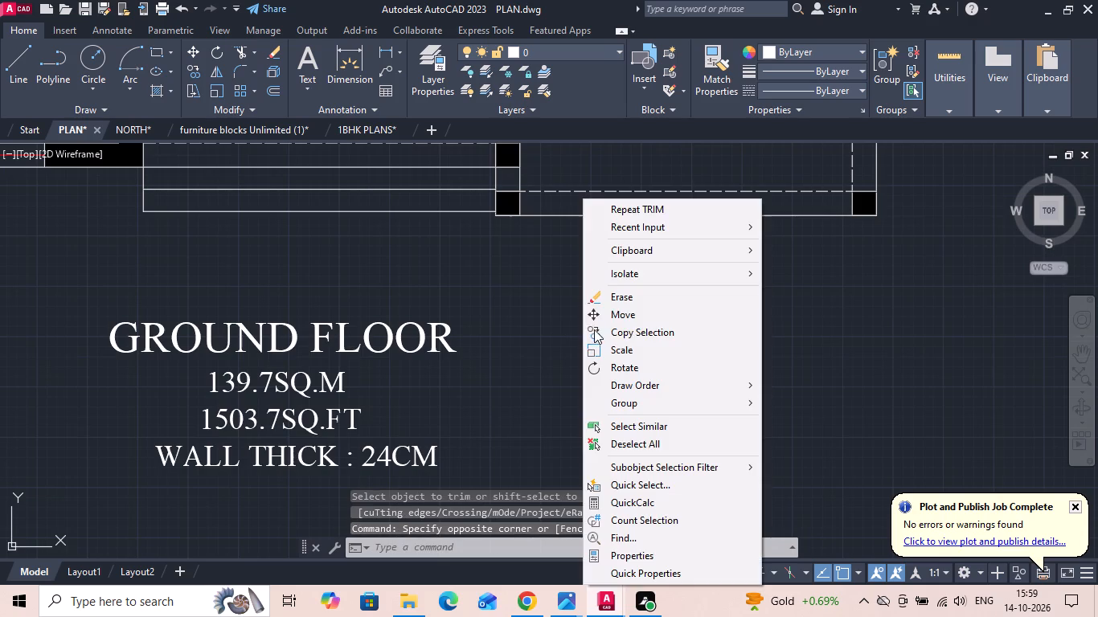
click(602, 318)
click(604, 333)
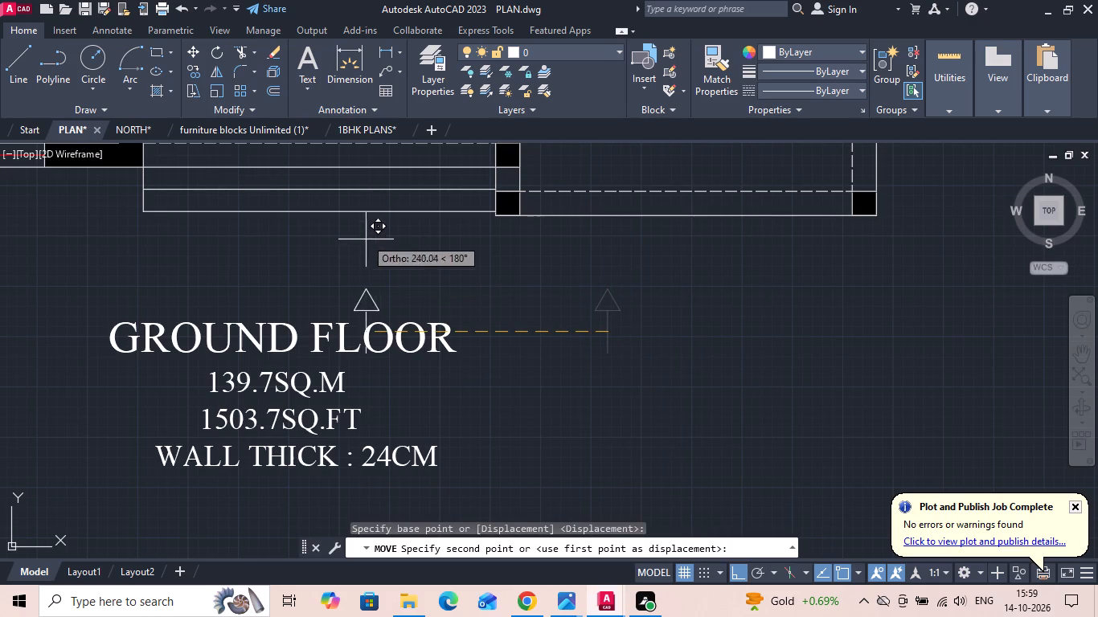
click(322, 194)
Move the whole arrow slightly straight down so its tail extends below the lowest sitout step.
middle_drag(321, 228, 344, 294)
scroll(367, 214, up, 2)
drag(348, 223, 271, 225)
click(251, 225)
drag(330, 288, 290, 288)
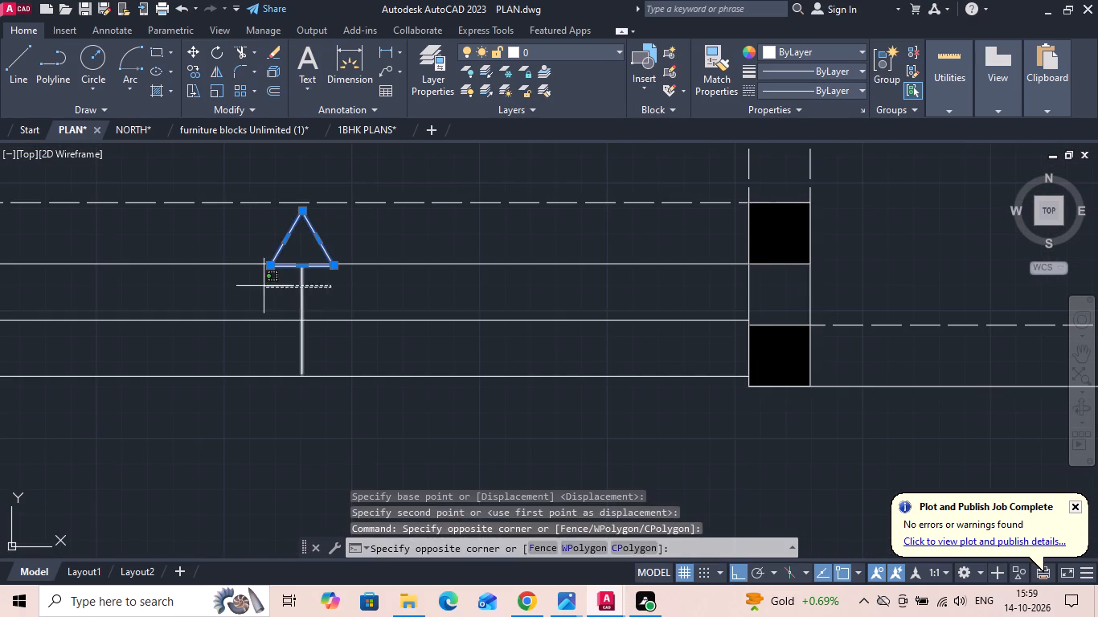
click(264, 286)
right_click(263, 286)
click(304, 313)
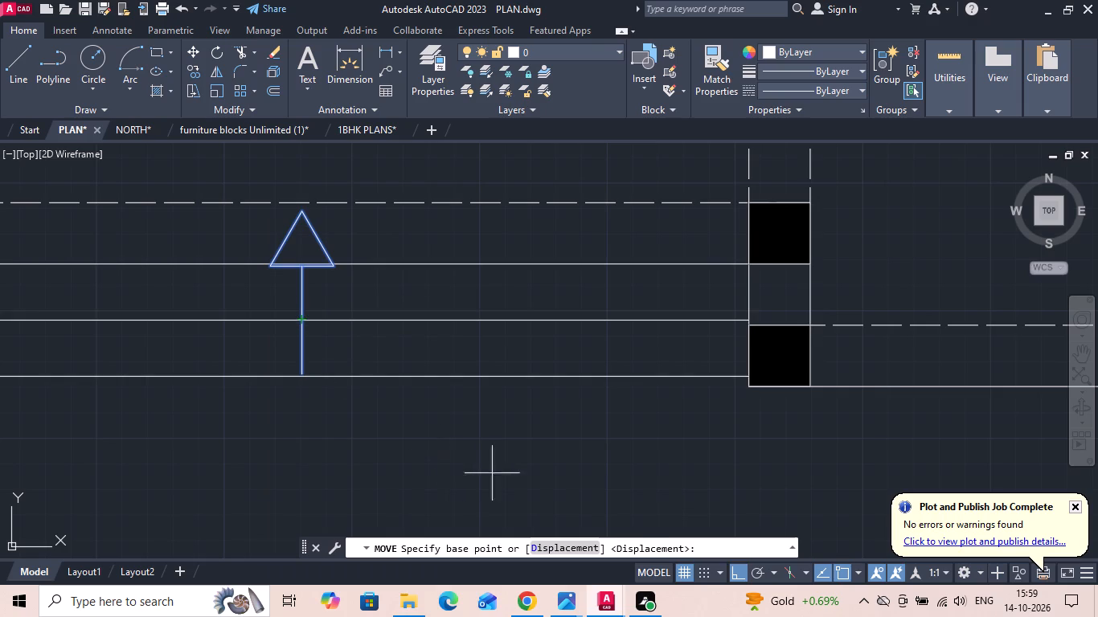
click(515, 463)
click(514, 511)
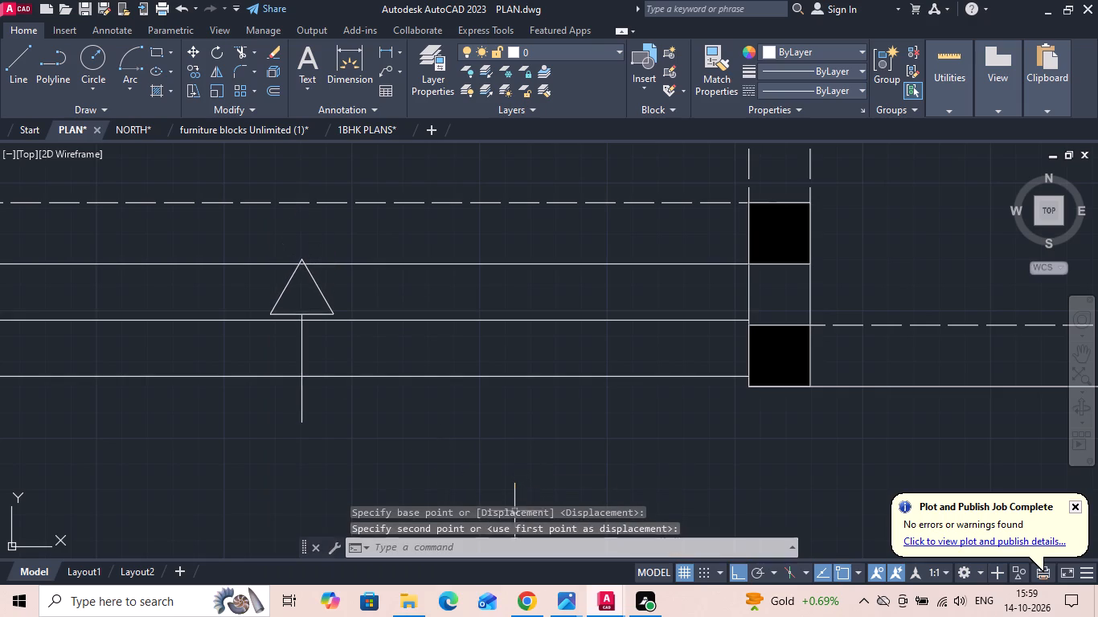
Stretch the triangle's base straight down along the line to make a longer, narrower-looking arrowhead.
scroll(303, 311, up, 2)
drag(346, 255, 333, 255)
click(297, 259)
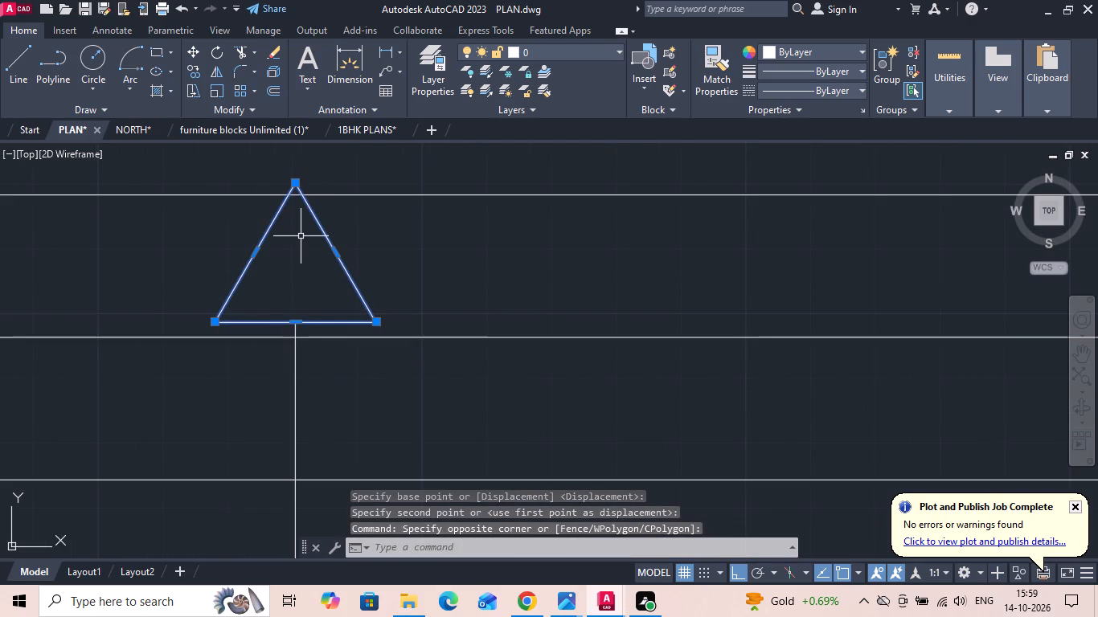
click(294, 325)
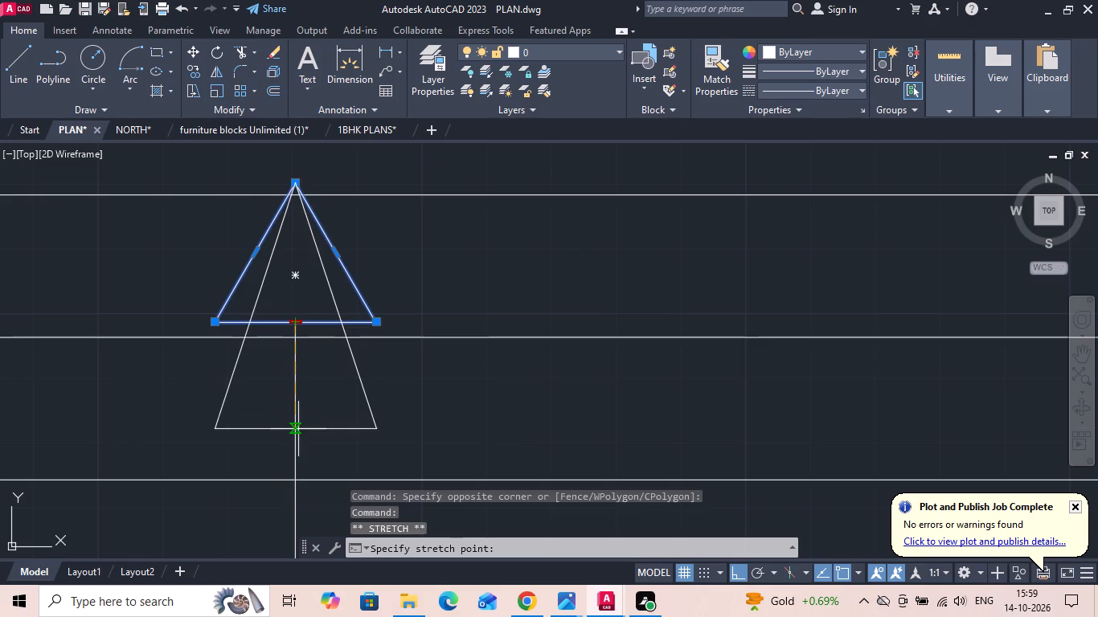
click(298, 429)
scroll(318, 272, down, 2)
key(Escape)
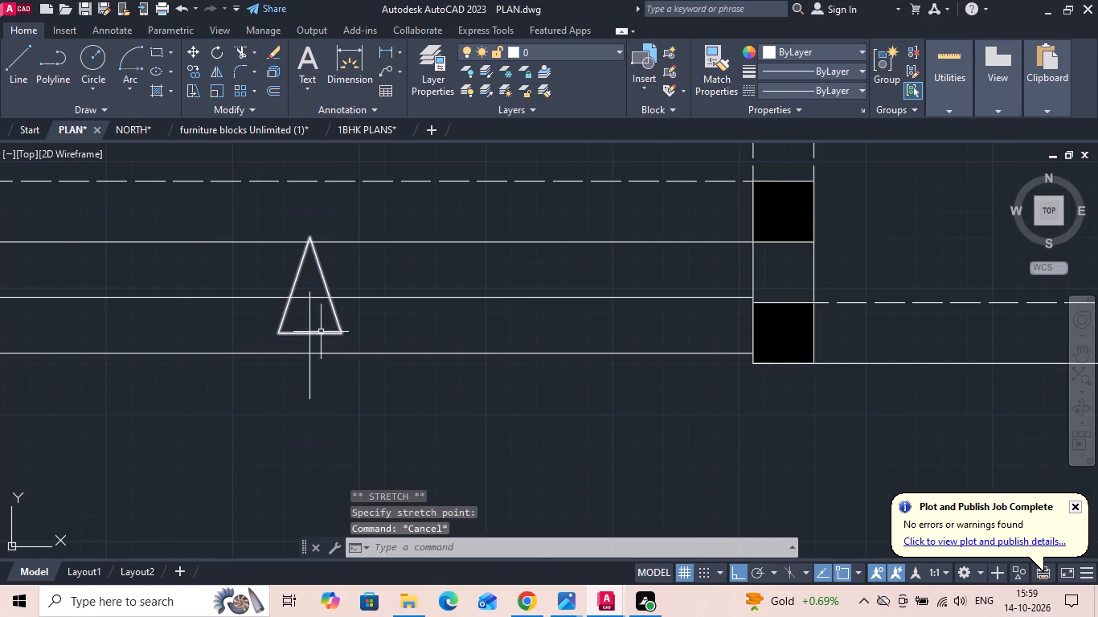
Move the arrow's line down so its upper end meets the midpoint of the stretched triangle's base.
scroll(392, 354, down, 1)
scroll(328, 340, up, 2)
click(358, 322)
right_click(358, 321)
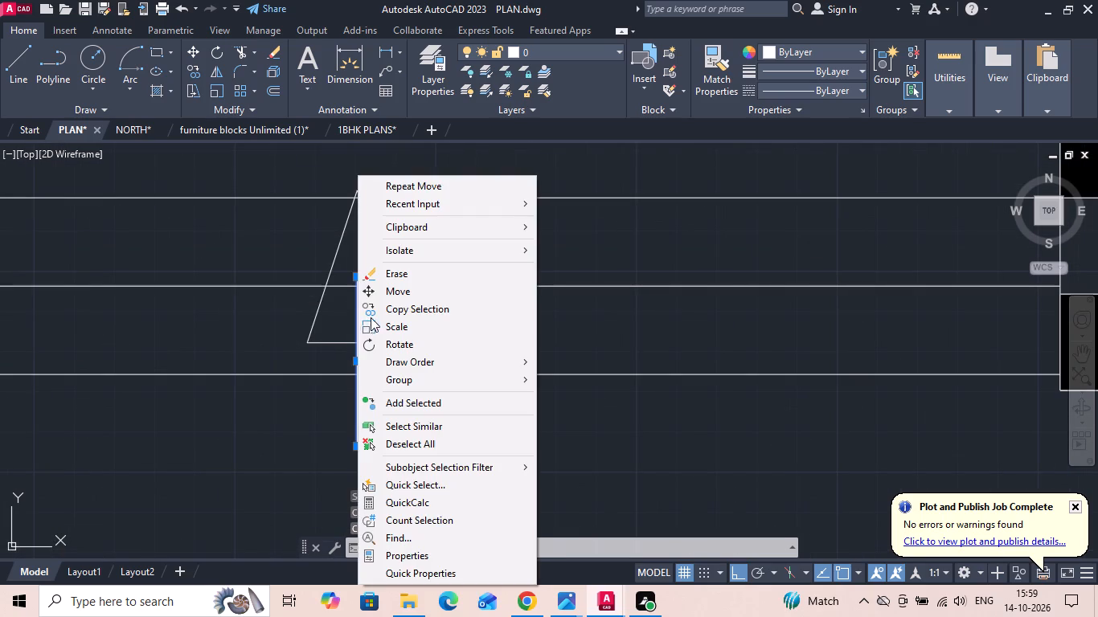
click(383, 296)
click(355, 275)
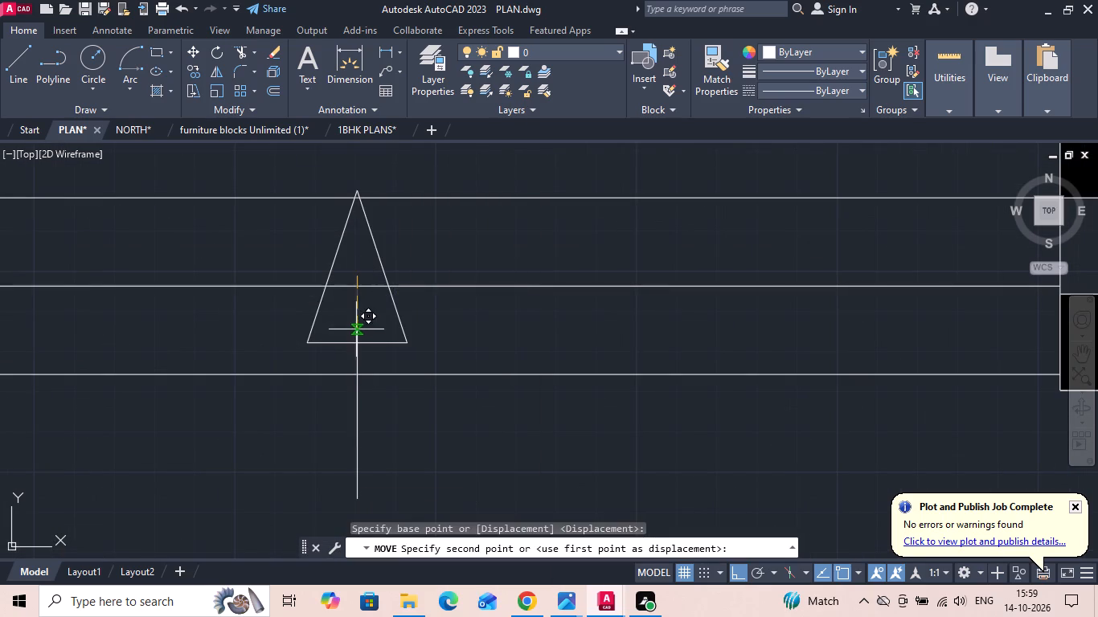
click(358, 338)
Move the complete arrow slightly straight up on the sitout steps.
scroll(399, 296, down, 2)
scroll(407, 317, up, 1)
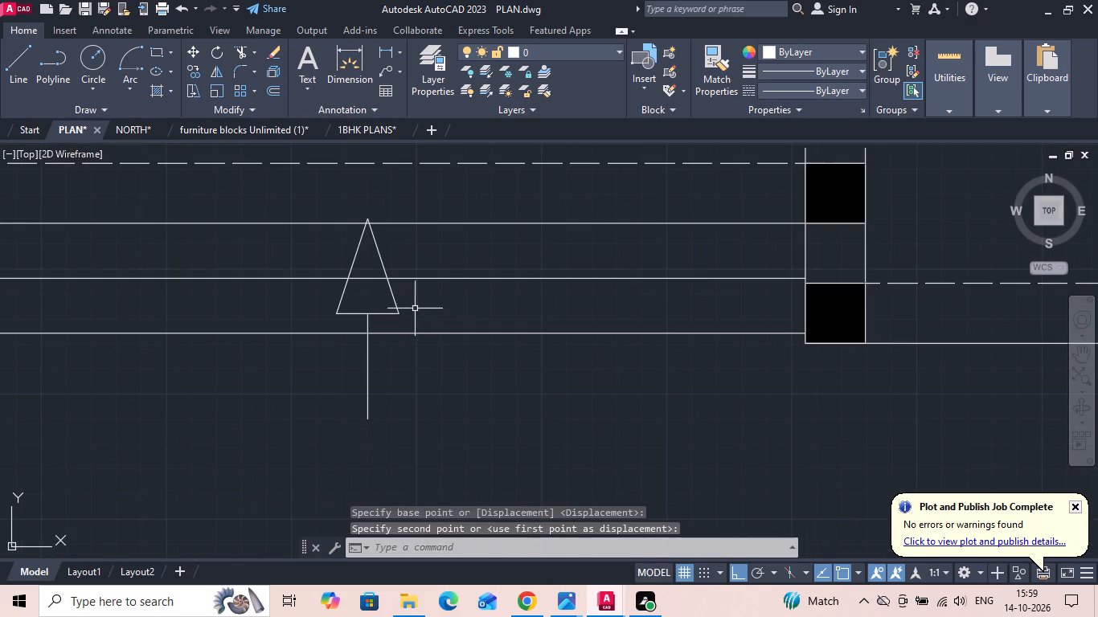
click(416, 307)
click(309, 324)
right_click(308, 324)
click(332, 313)
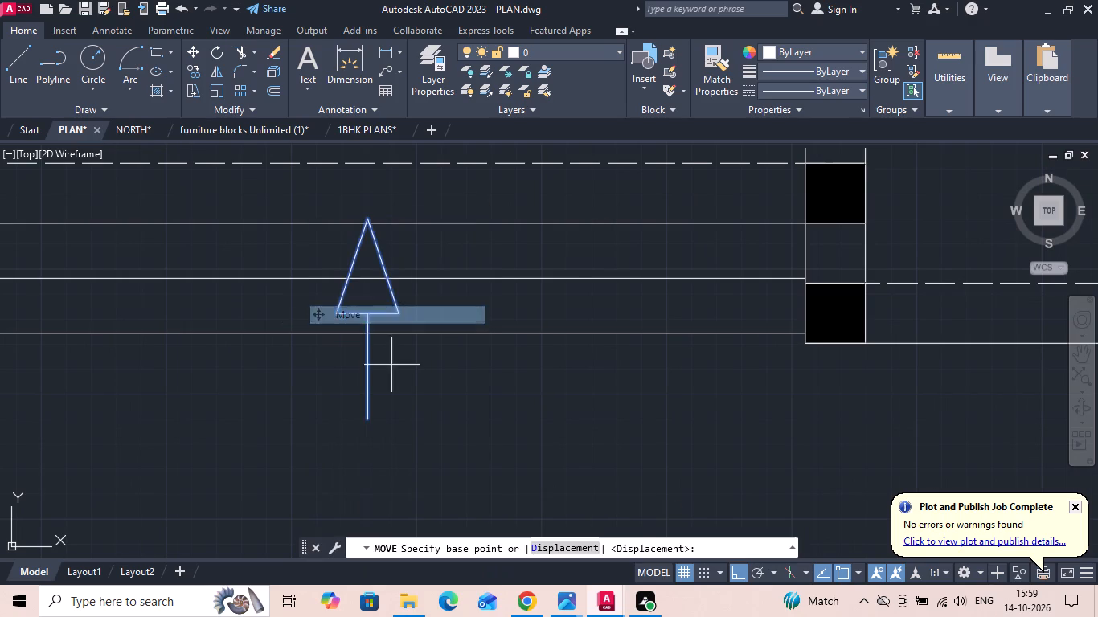
click(503, 407)
click(503, 390)
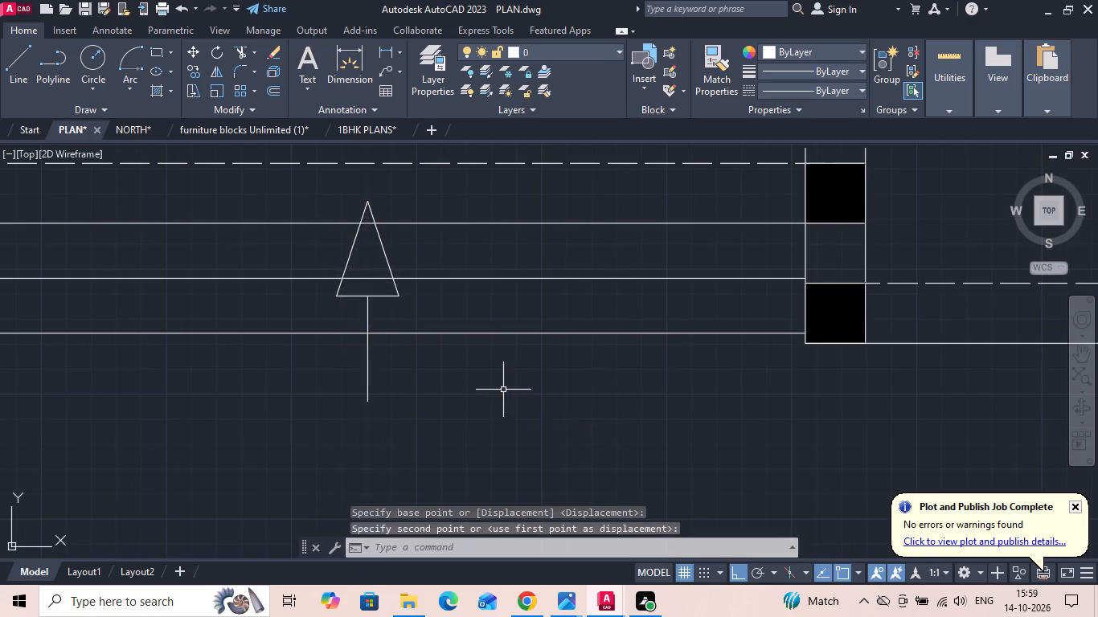
Copy the MD label from the main door opening to just below the arrow's tail, with Ortho off.
scroll(499, 382, down, 3)
click(404, 235)
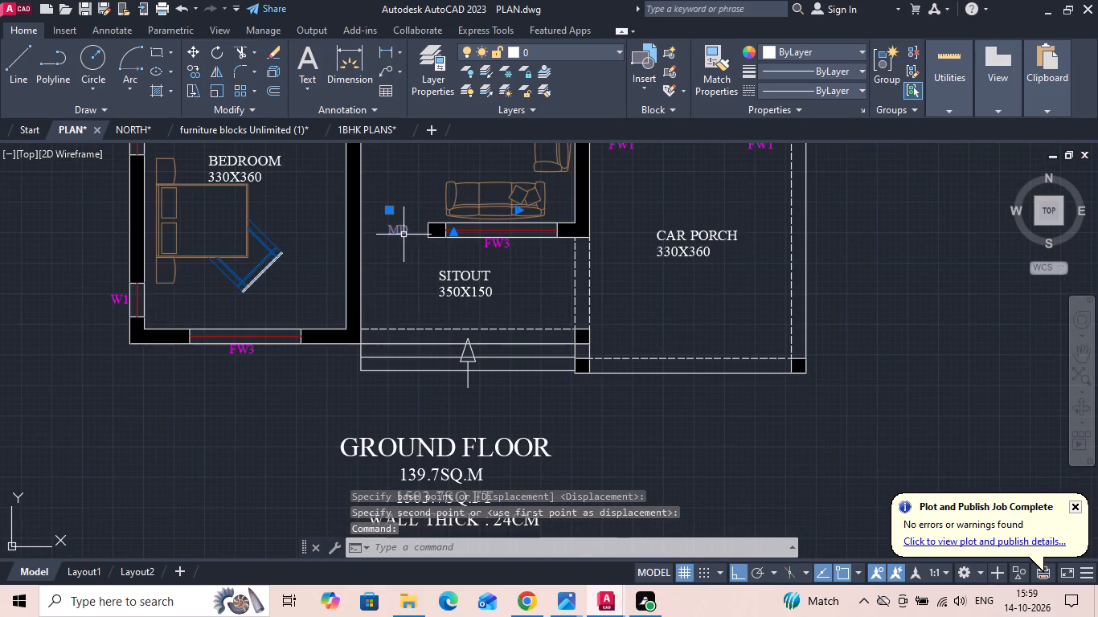
right_click(404, 235)
click(448, 312)
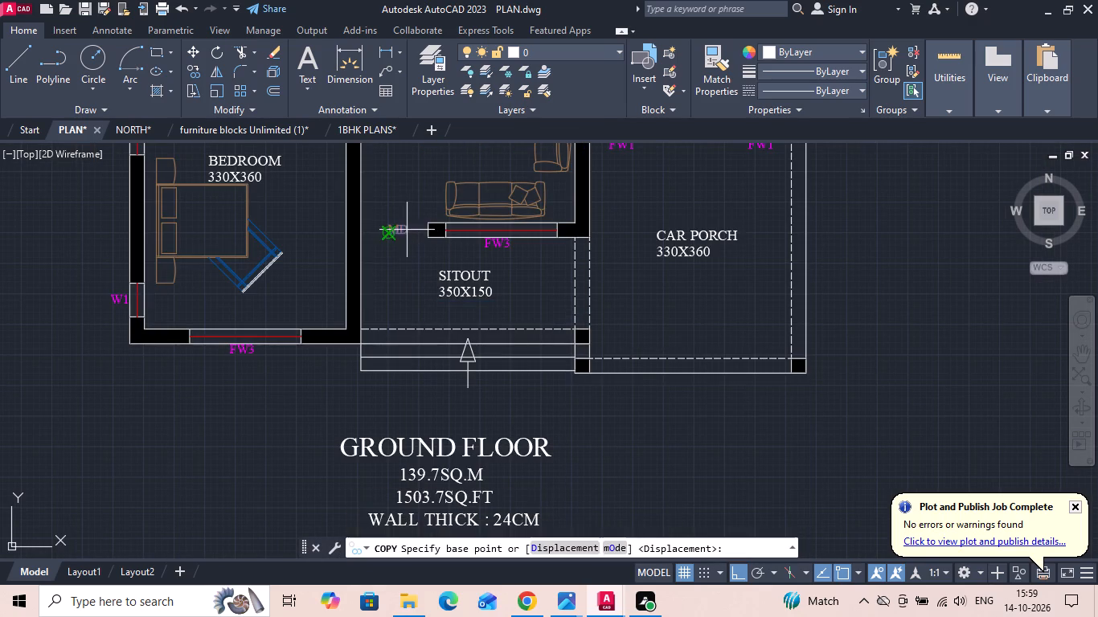
drag(407, 230, 413, 248)
scroll(510, 374, up, 1)
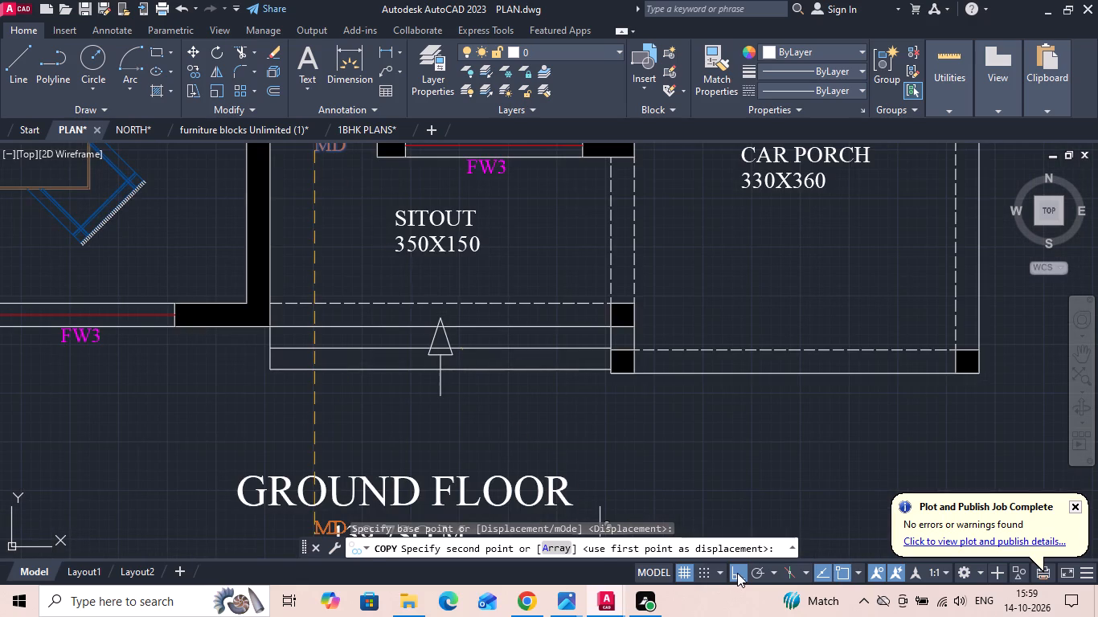
click(737, 573)
scroll(527, 423, up, 2)
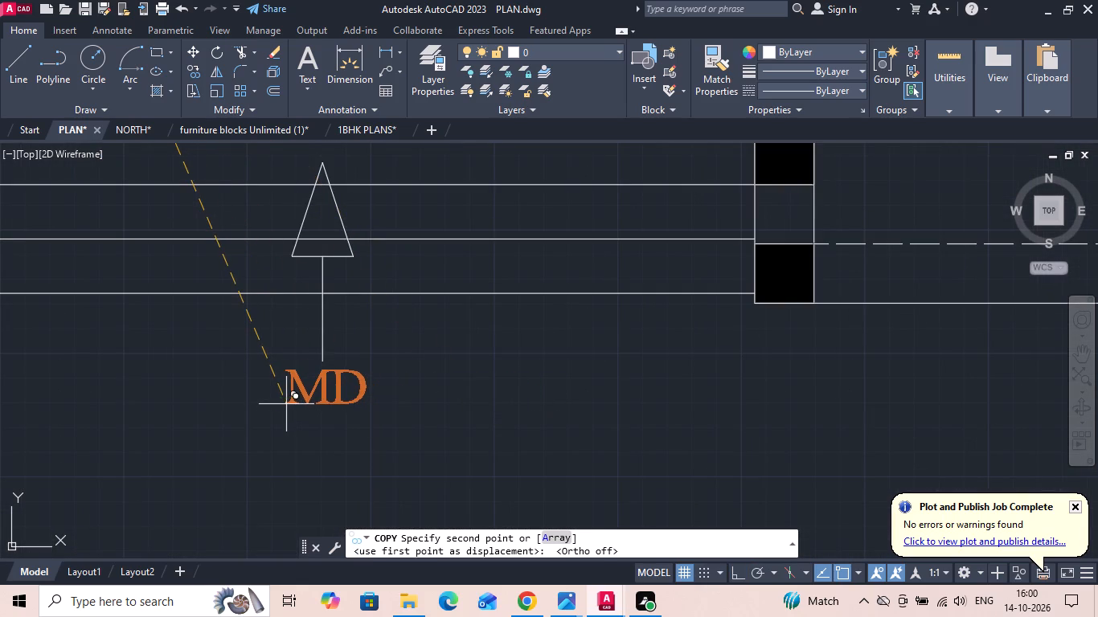
click(286, 404)
key(Escape)
Change the copied MD label below the arrow's tail to read UP.
double_click(319, 387)
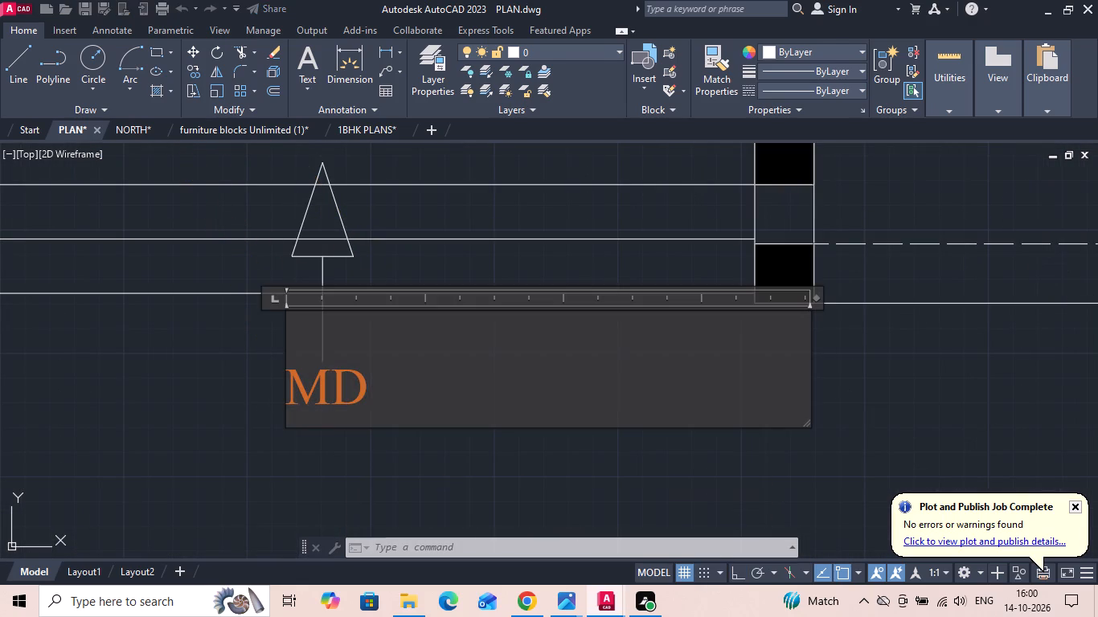
click(371, 386)
key(BackSpace)
key(BackSpace)
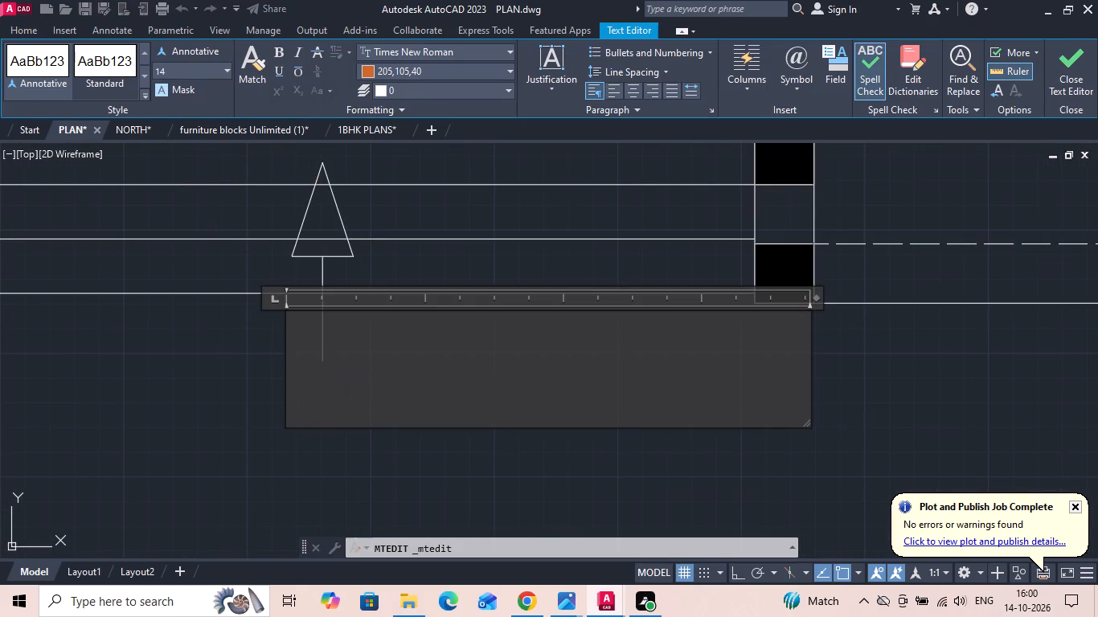
text(UP)
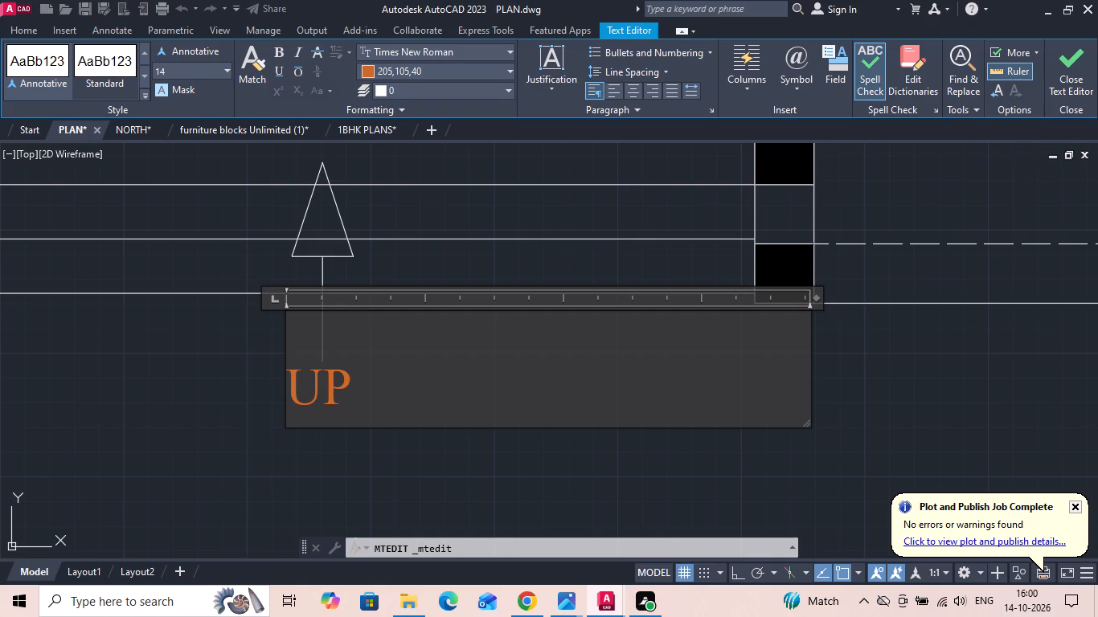
click(398, 462)
Move the arrow's triangle and line off the sitout steps into the empty space beside the UP label.
scroll(455, 408, down, 3)
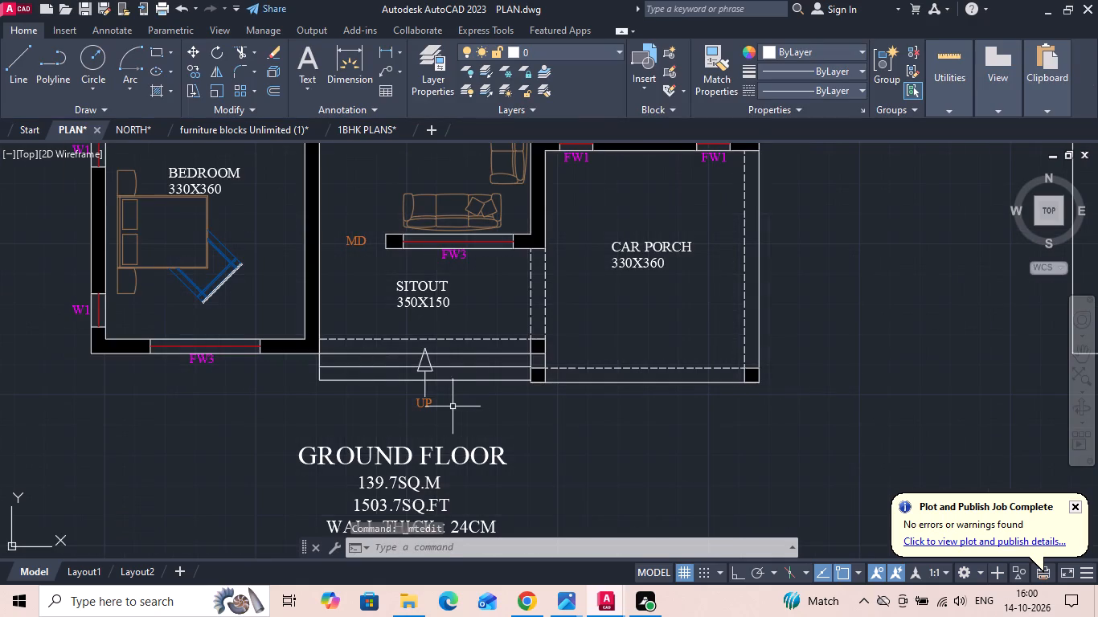
scroll(433, 414, up, 2)
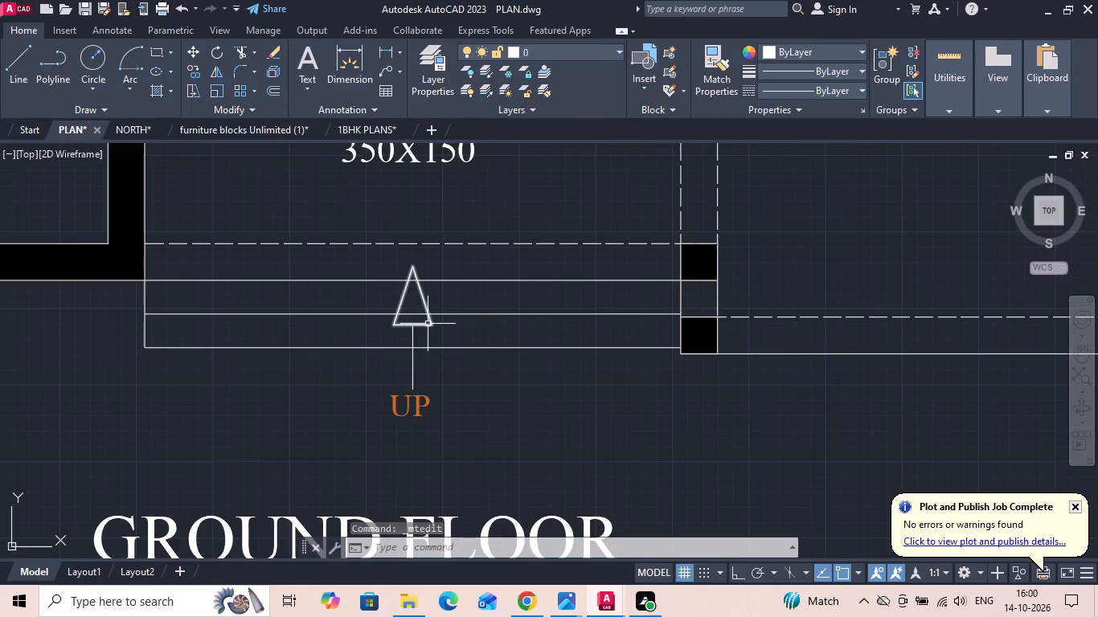
drag(452, 318, 431, 328)
click(372, 332)
right_click(373, 375)
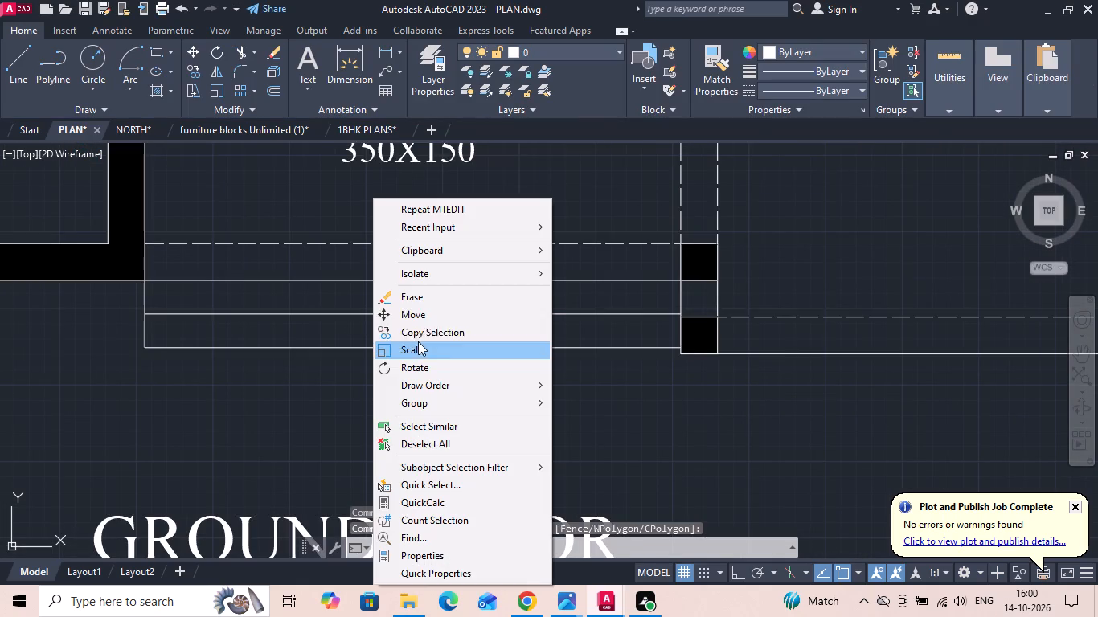
click(424, 320)
drag(419, 329, 395, 347)
middle_drag(310, 386, 366, 329)
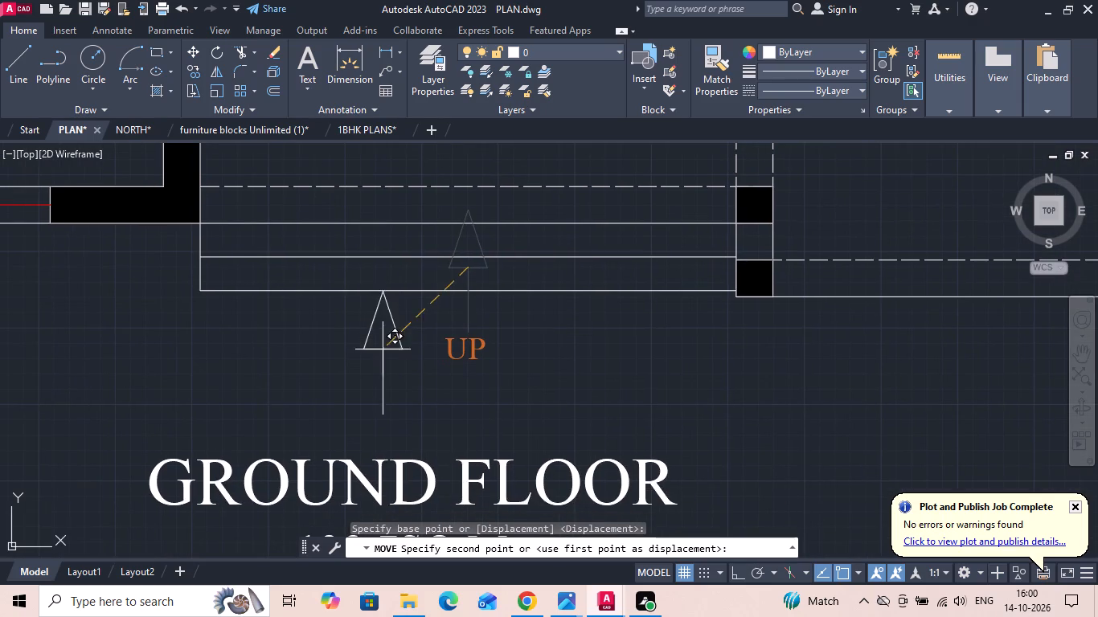
click(371, 366)
Scale the arrowhead triangle down to roughly half its size about the midpoint of its base.
scroll(371, 370, up, 1)
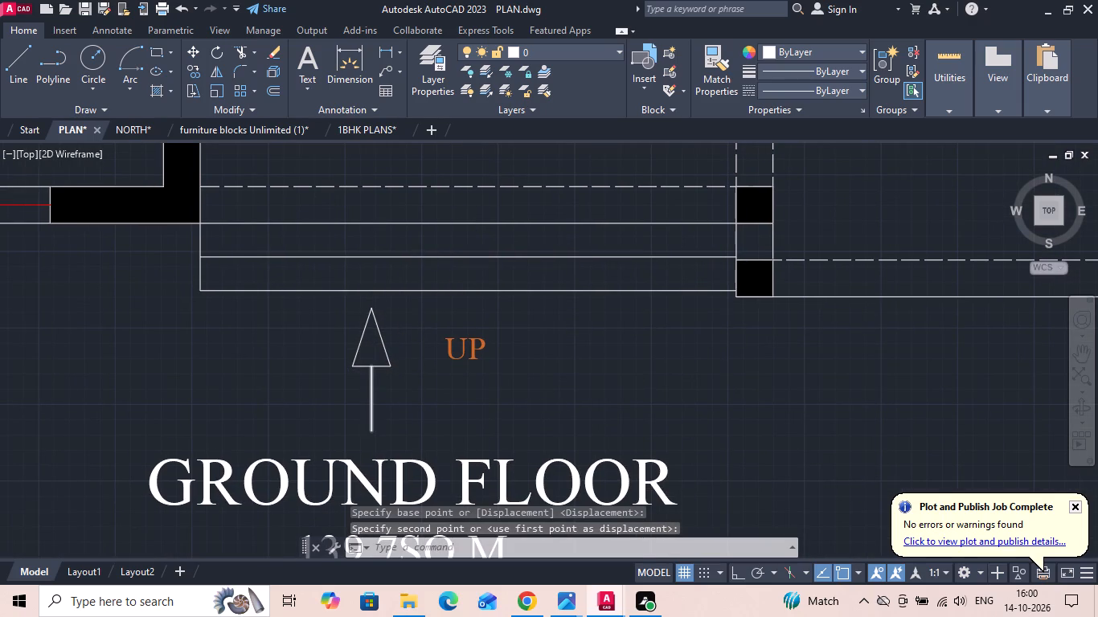
scroll(371, 370, up, 1)
key(Escape)
click(395, 290)
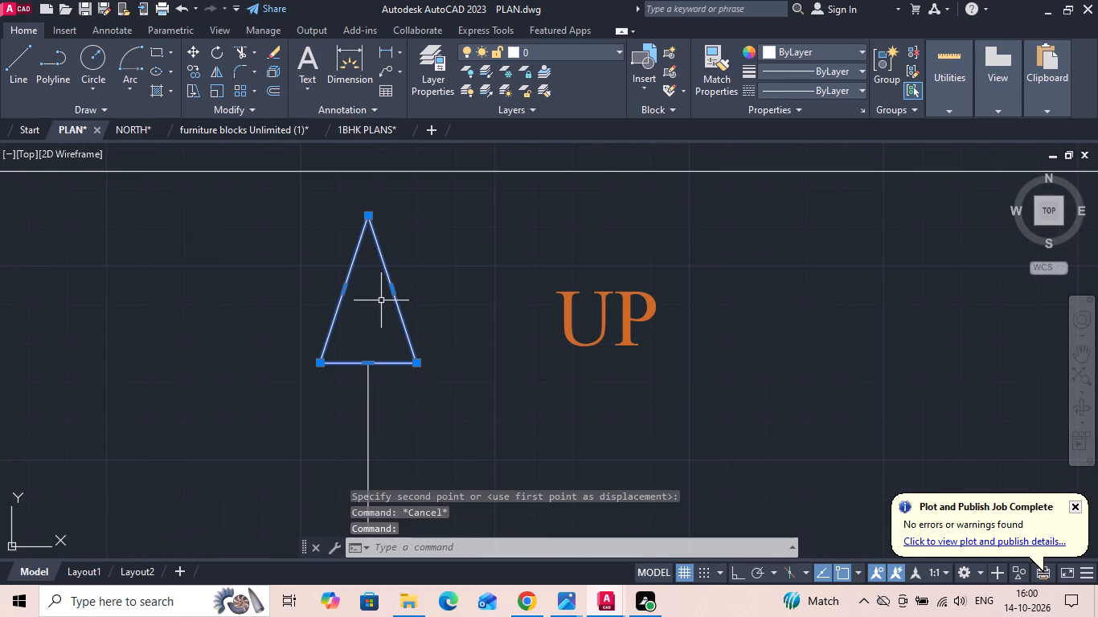
right_click(379, 302)
click(387, 334)
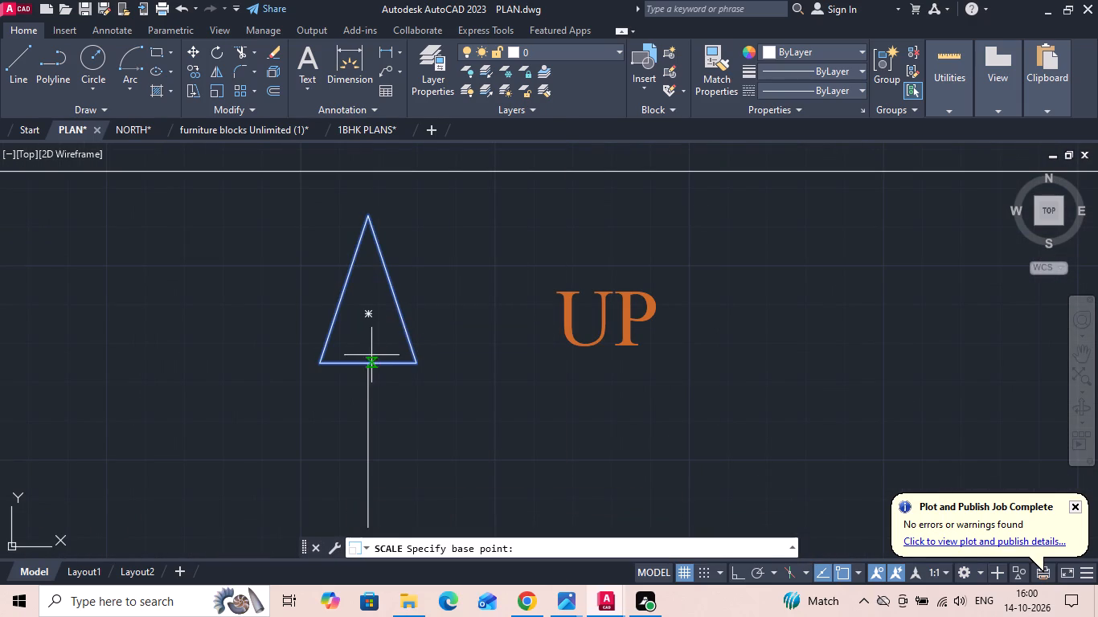
click(367, 365)
scroll(379, 325, up, 1)
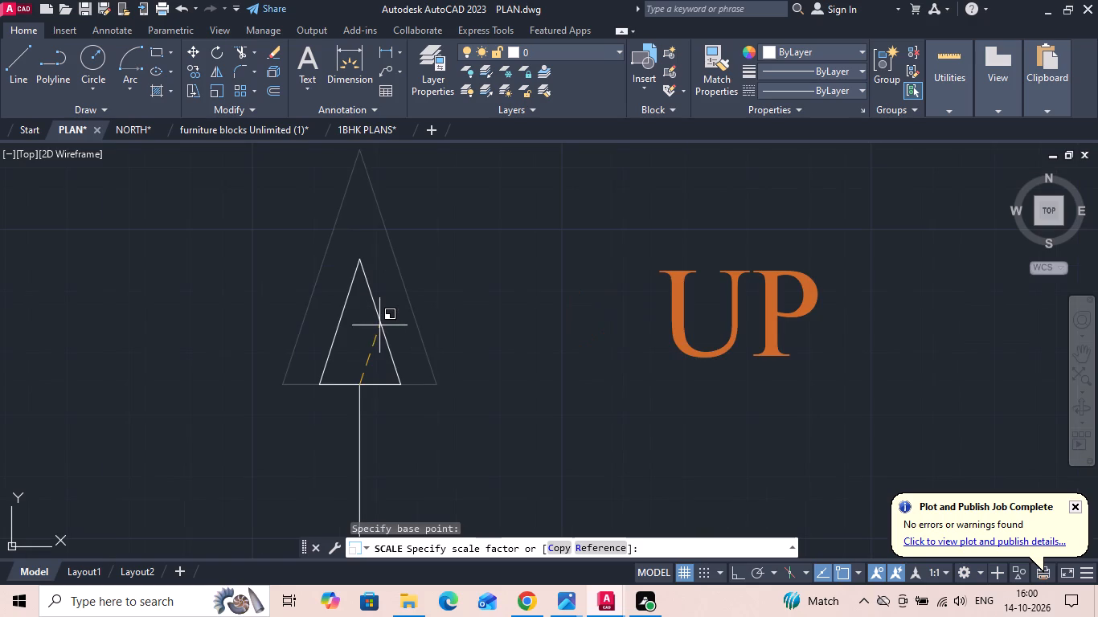
click(377, 322)
Fill the arrowhead triangle with a Solid hatch in colour 99,100,102.
text(H)
key(space)
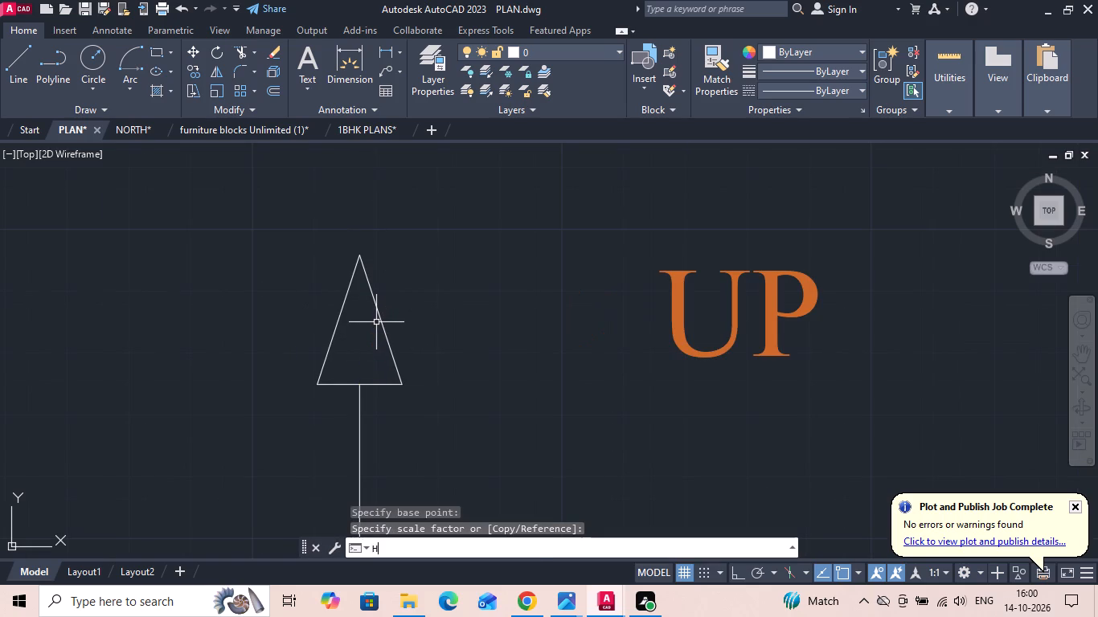
click(359, 338)
key(Escape)
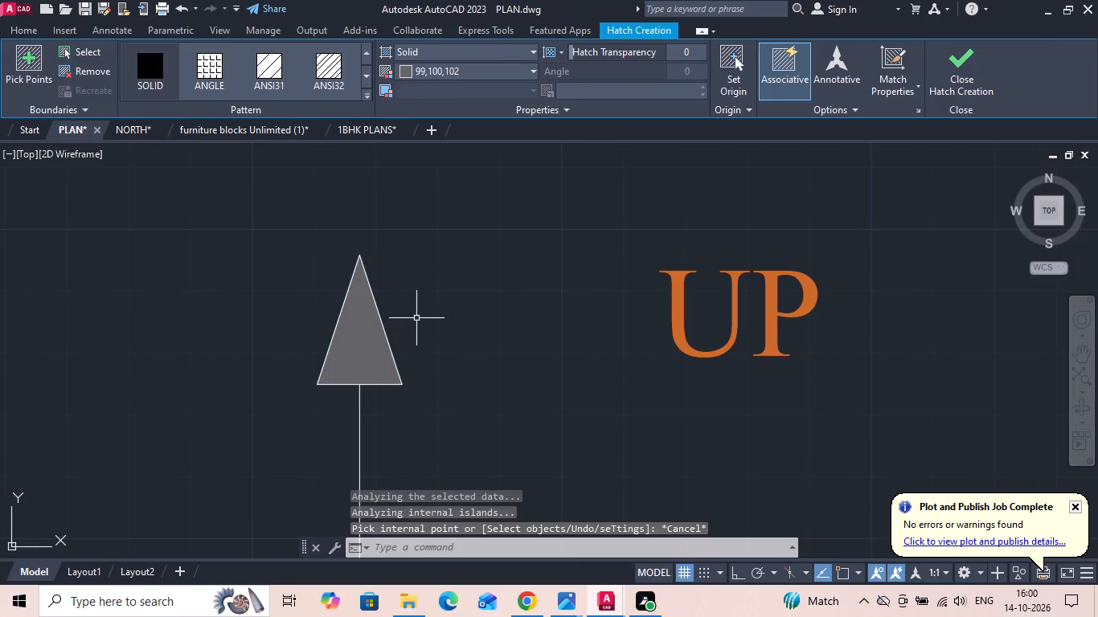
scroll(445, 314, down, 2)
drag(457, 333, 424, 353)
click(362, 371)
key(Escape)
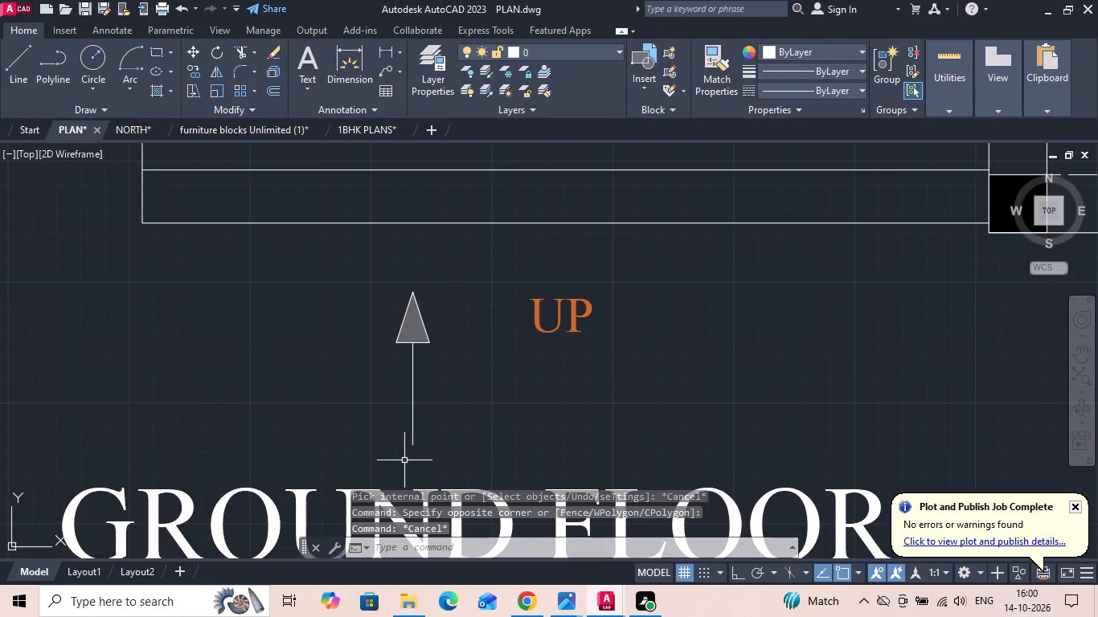
Shorten the arrow's line by stretching its lower end straight up toward the arrowhead.
click(414, 415)
scroll(404, 449, up, 1)
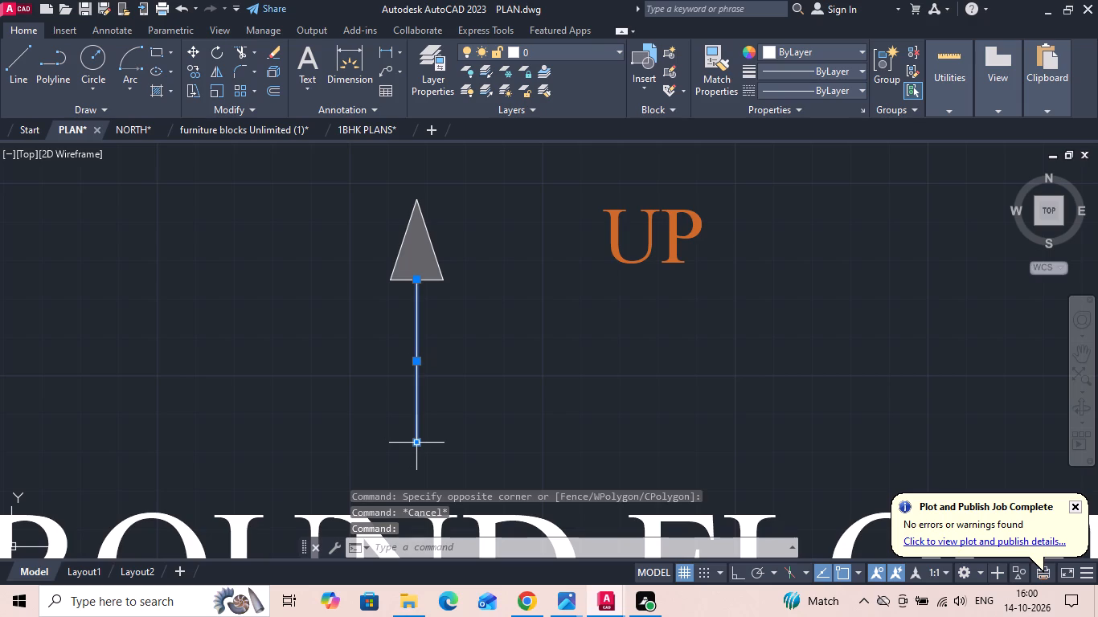
key(F8)
click(416, 443)
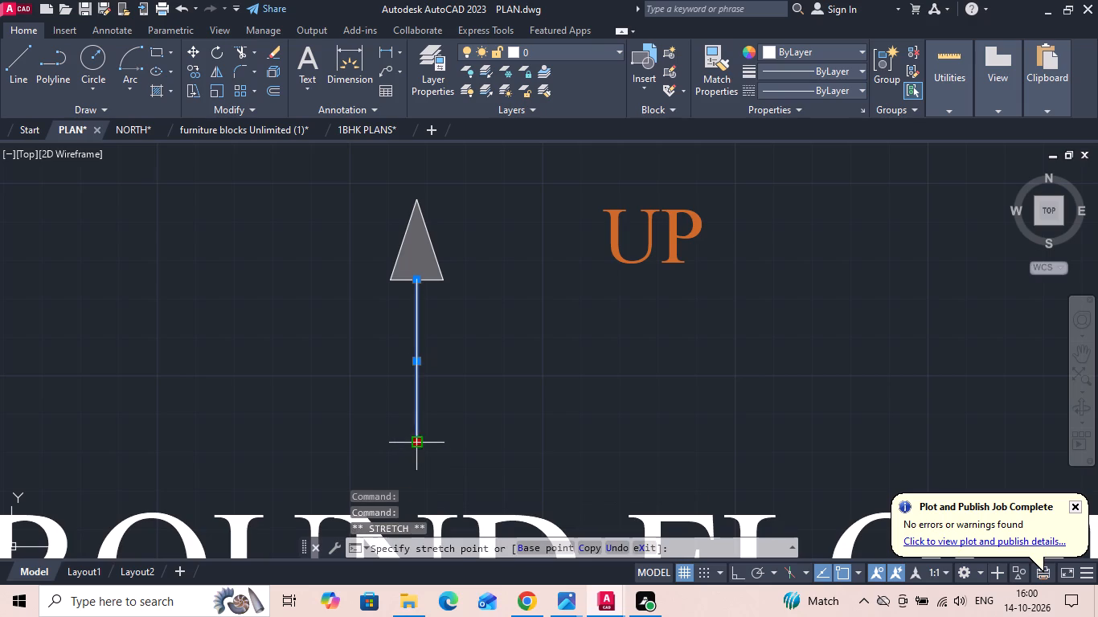
click(418, 397)
key(Escape)
Move the filled arrow back onto the sitout steps, with its tail end just above the UP label.
drag(464, 261, 393, 315)
click(350, 335)
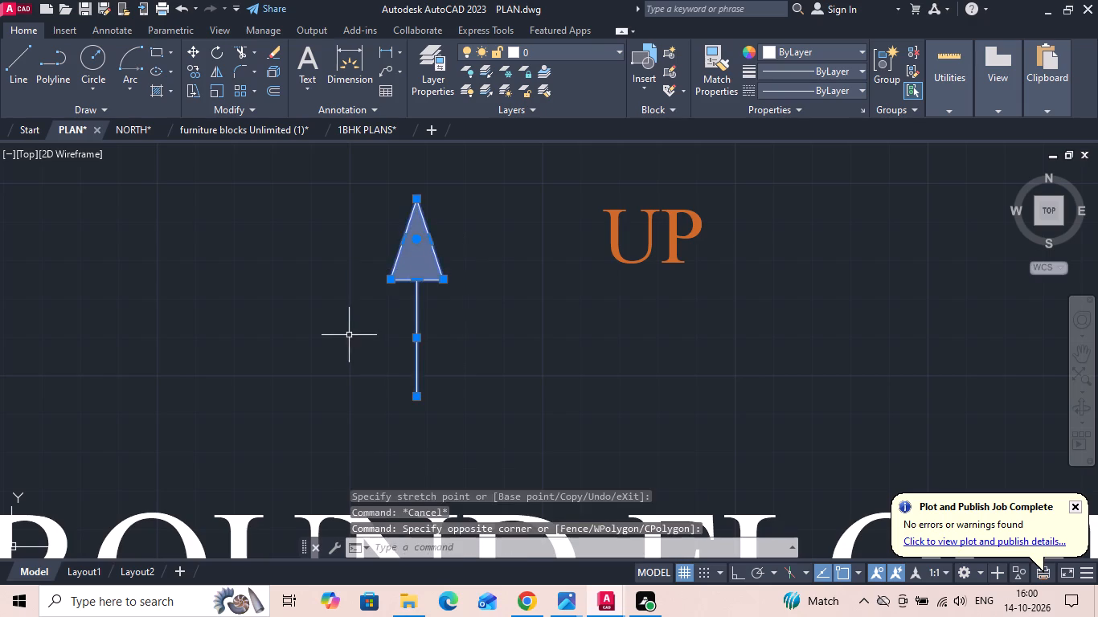
right_click(349, 335)
click(388, 315)
click(417, 394)
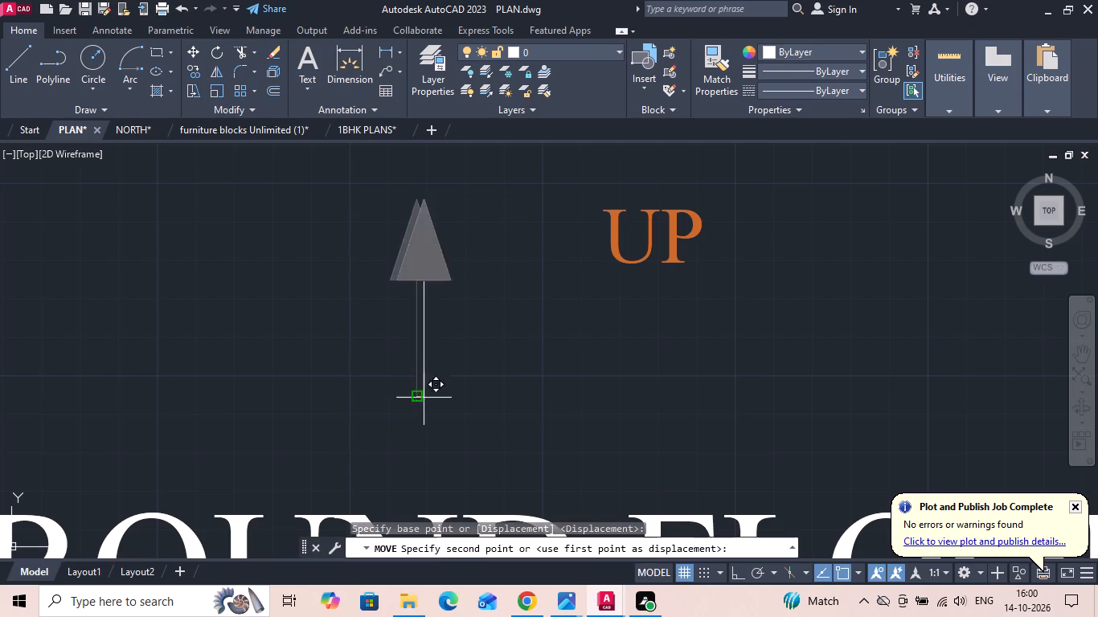
scroll(575, 426, down, 2)
scroll(602, 317, up, 2)
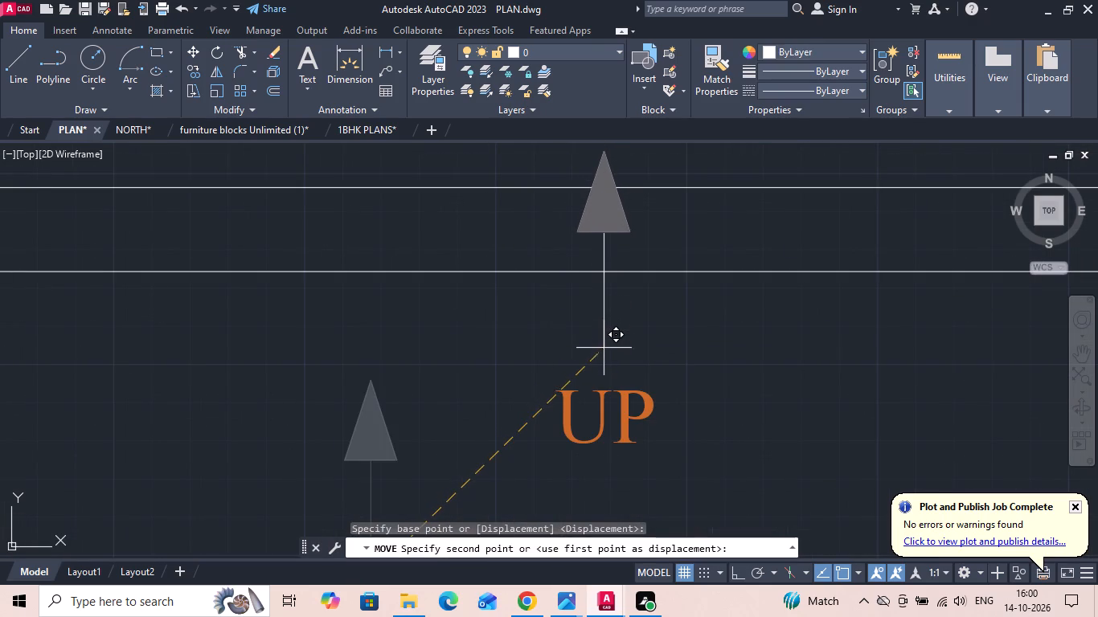
scroll(604, 353, down, 1)
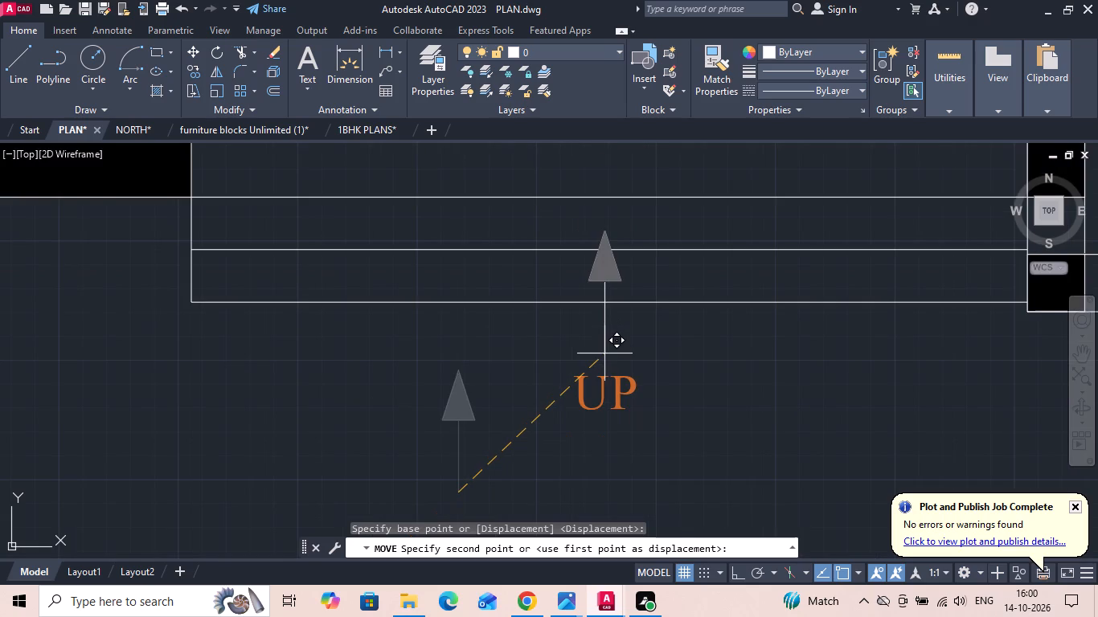
click(605, 354)
key(Escape)
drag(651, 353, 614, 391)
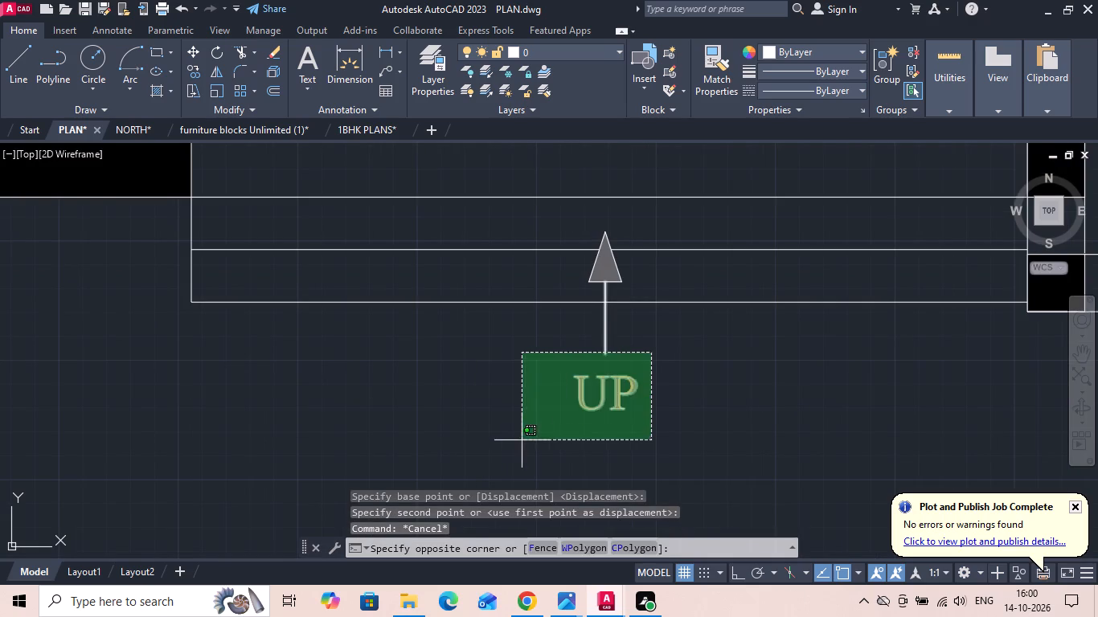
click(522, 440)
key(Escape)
Move the UP label straight up with Ortho on so it sits closer to the arrow's tail.
drag(650, 372, 625, 388)
click(607, 394)
right_click(605, 395)
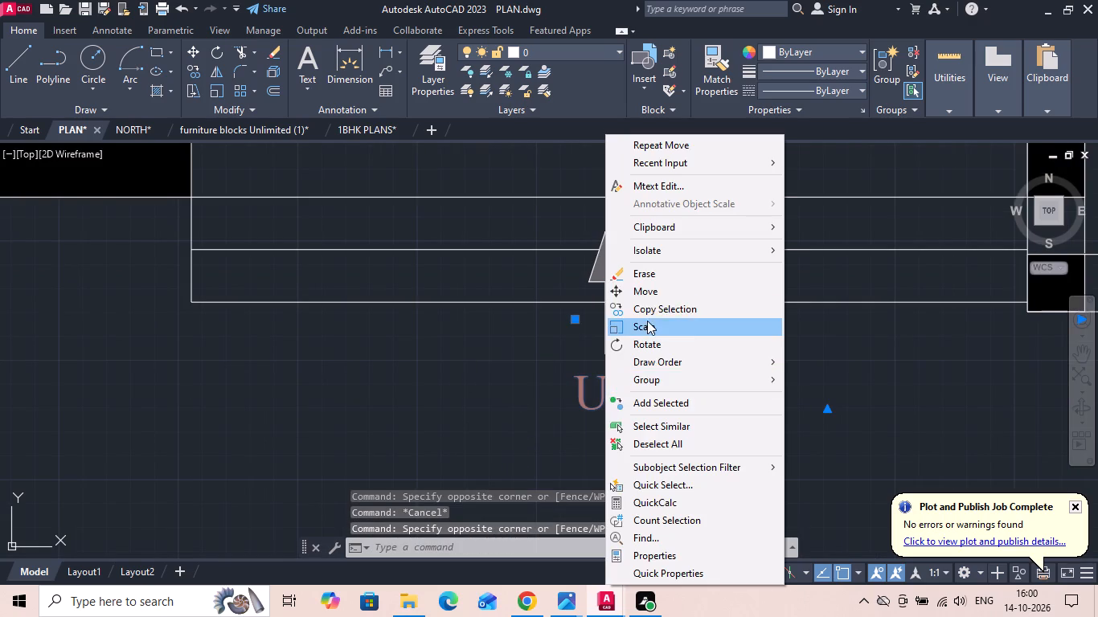
click(660, 290)
key(F8)
click(689, 397)
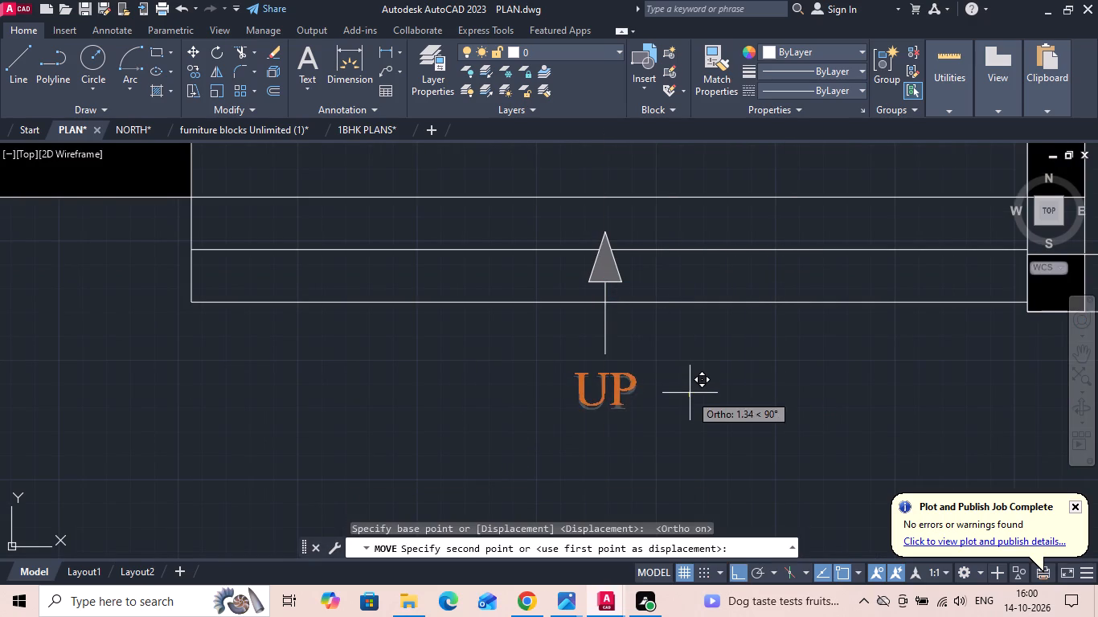
click(689, 382)
Copy the arrow and UP label from the sitout, with Ortho off, to just outside the steps at the work area's D2 door.
drag(644, 333, 562, 398)
click(532, 404)
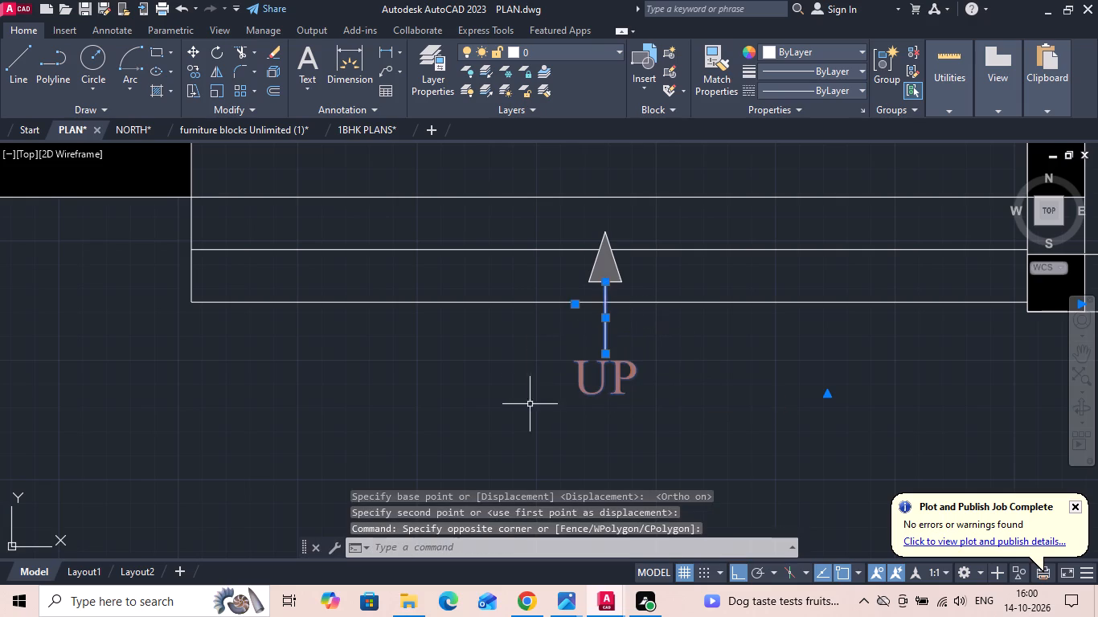
drag(644, 270, 605, 280)
click(566, 281)
right_click(566, 281)
click(602, 331)
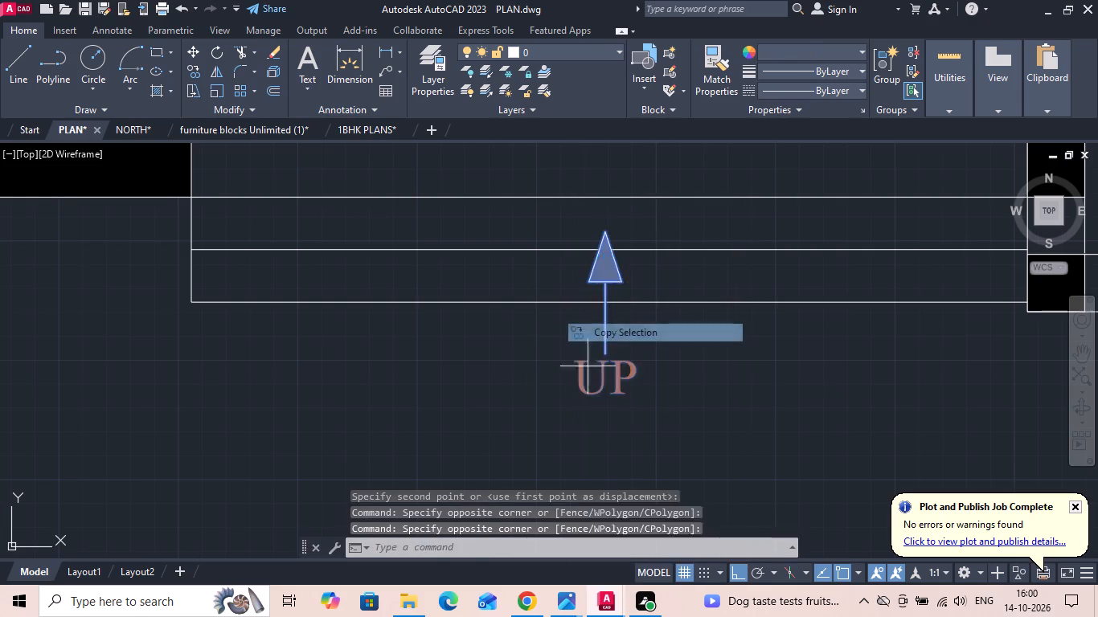
scroll(576, 391, down, 3)
drag(588, 386, 576, 378)
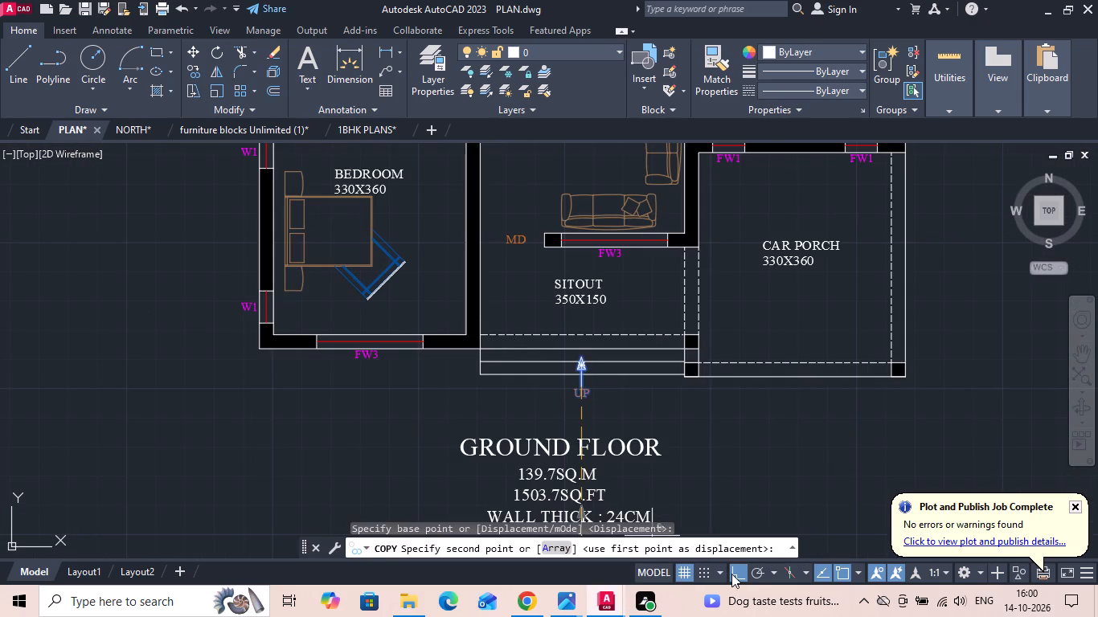
click(731, 574)
scroll(652, 548, down, 2)
middle_drag(502, 321, 518, 492)
scroll(518, 496, down, 1)
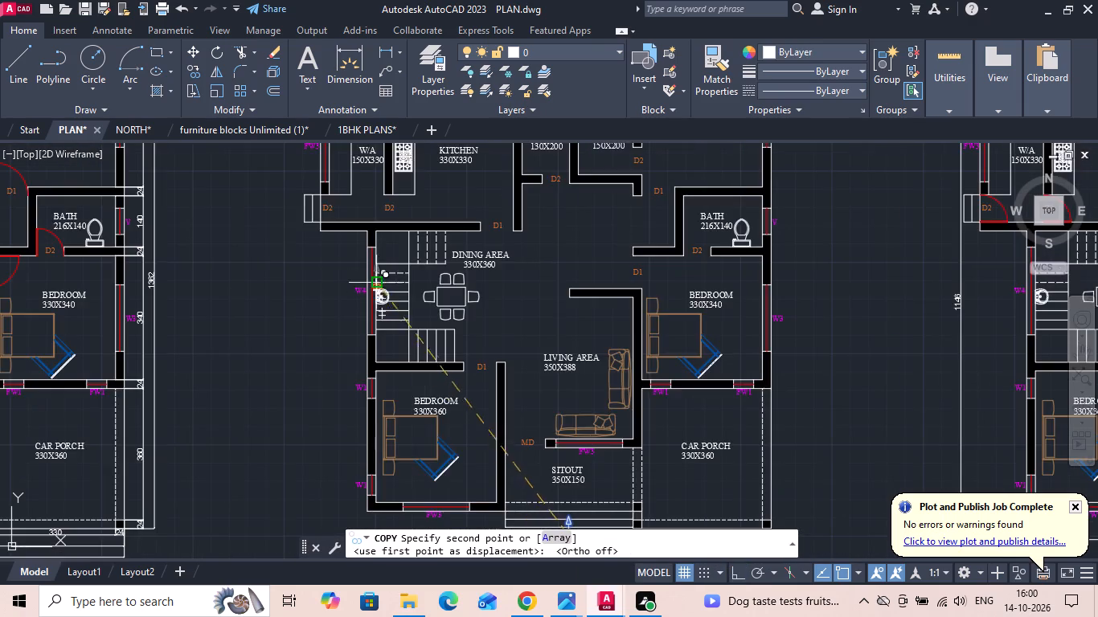
middle_drag(380, 288, 424, 505)
scroll(347, 432, up, 5)
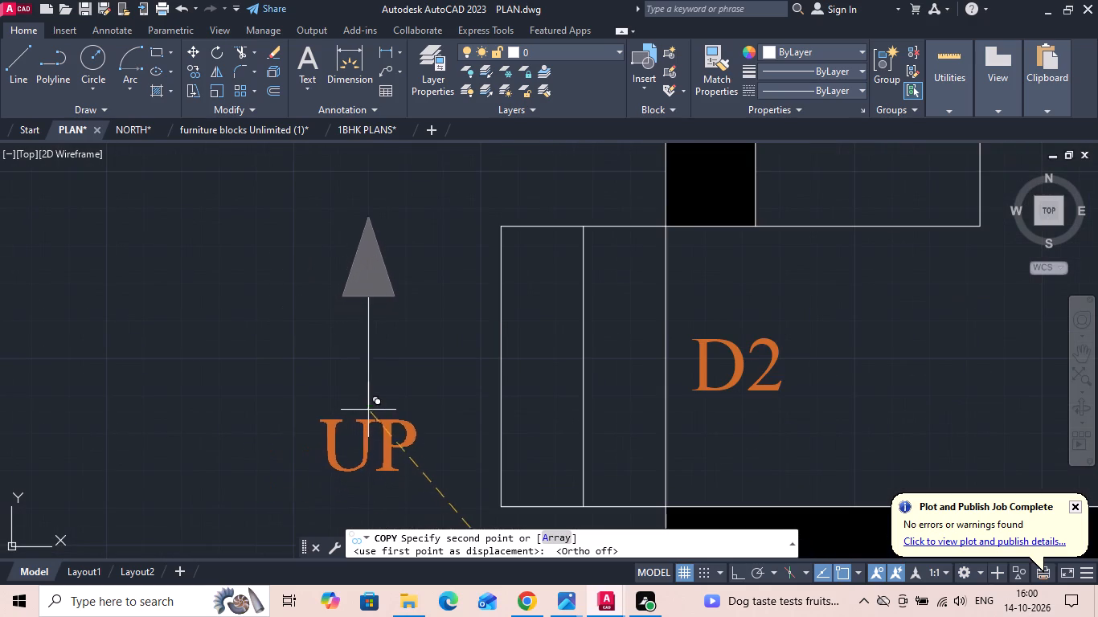
click(368, 409)
key(Escape)
Rotate the copied arrow 90° clockwise with Ortho on so it points toward the D2 door.
drag(434, 280, 349, 367)
click(268, 358)
right_click(267, 357)
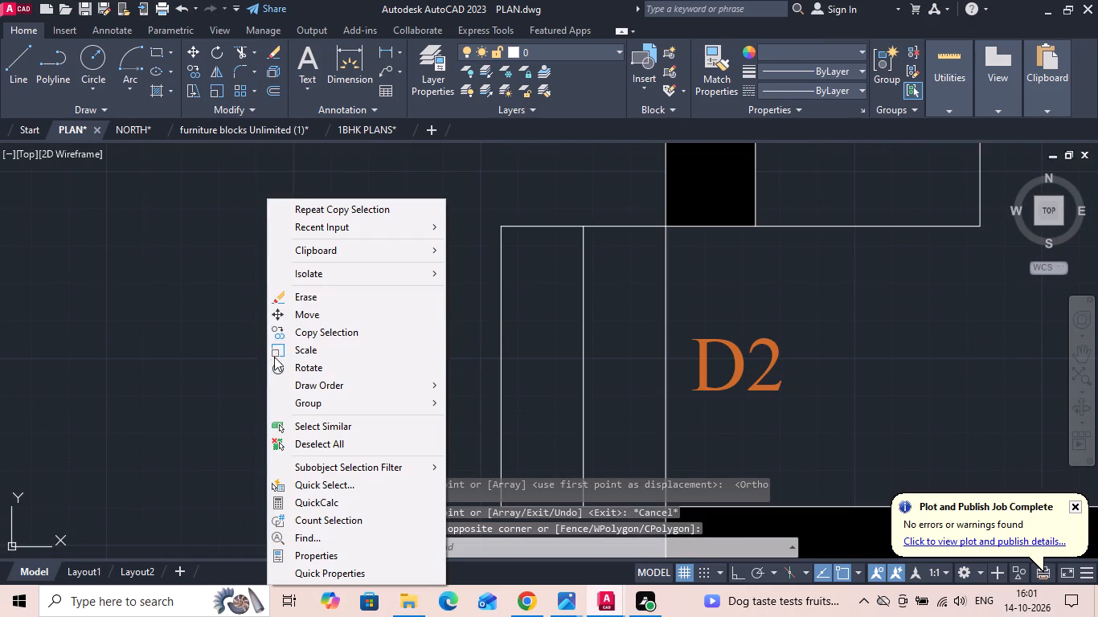
click(340, 364)
key(F8)
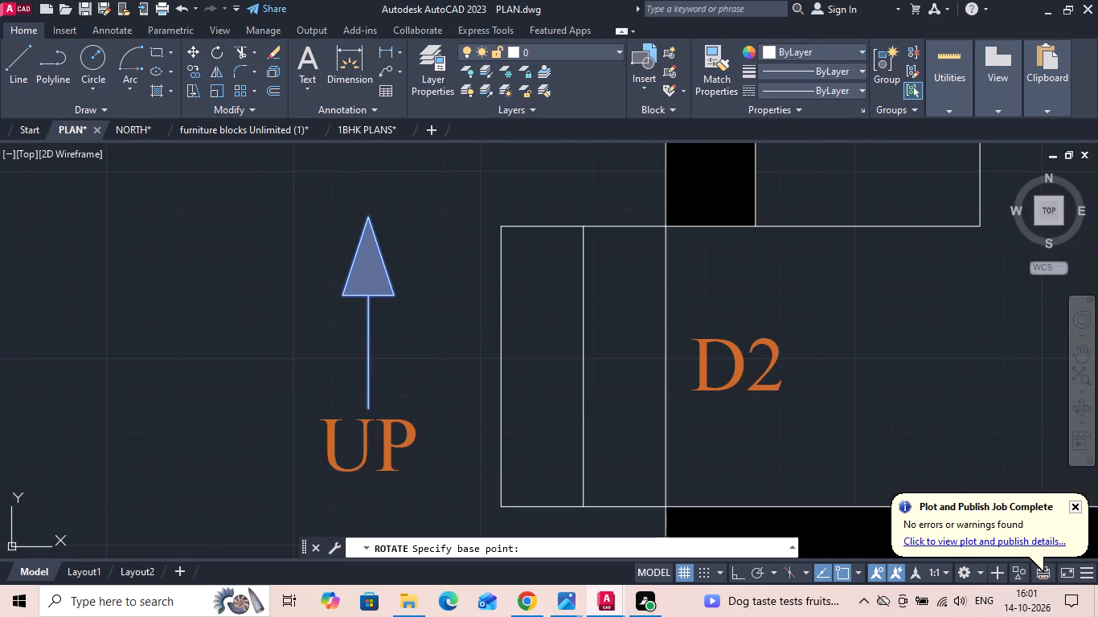
click(398, 327)
click(395, 339)
Move the rotated arrow onto the D2 door steps, aligned with the midpoint of the outer step edge.
drag(458, 347, 445, 321)
click(398, 251)
right_click(398, 251)
click(422, 314)
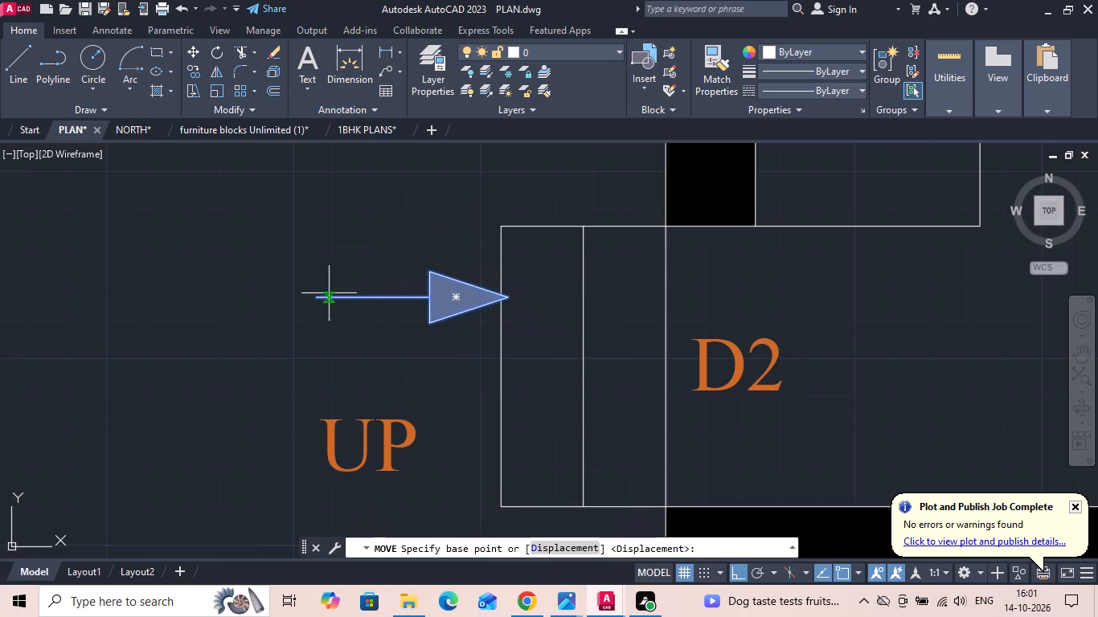
click(364, 297)
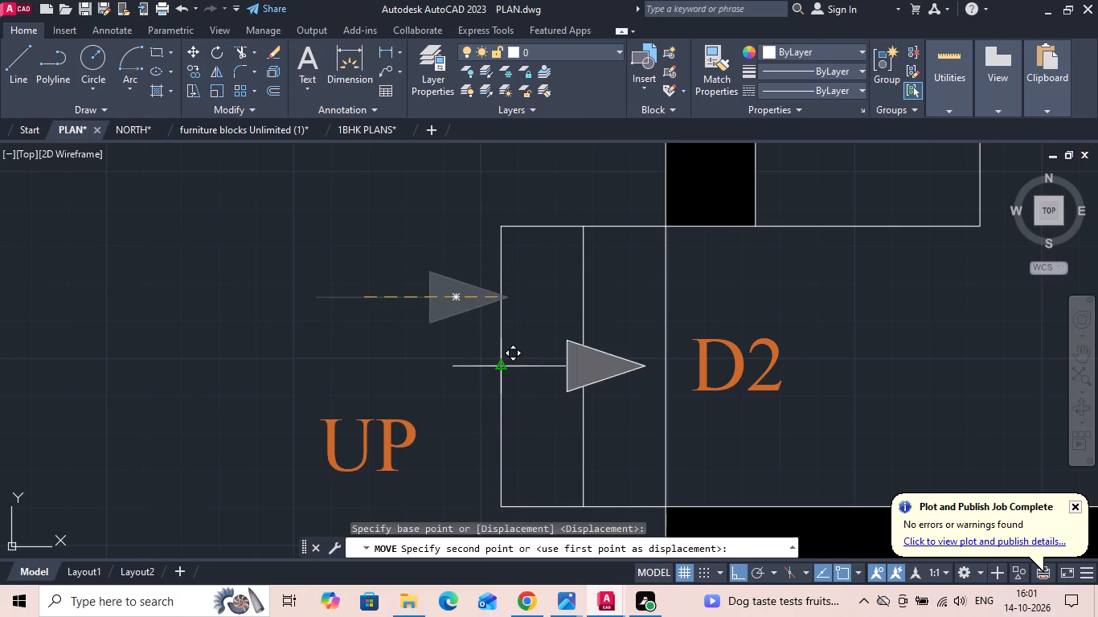
click(500, 363)
Move the copied UP label straight up until it lines up with the rotated arrow's tail.
drag(416, 455, 407, 450)
click(371, 424)
right_click(368, 422)
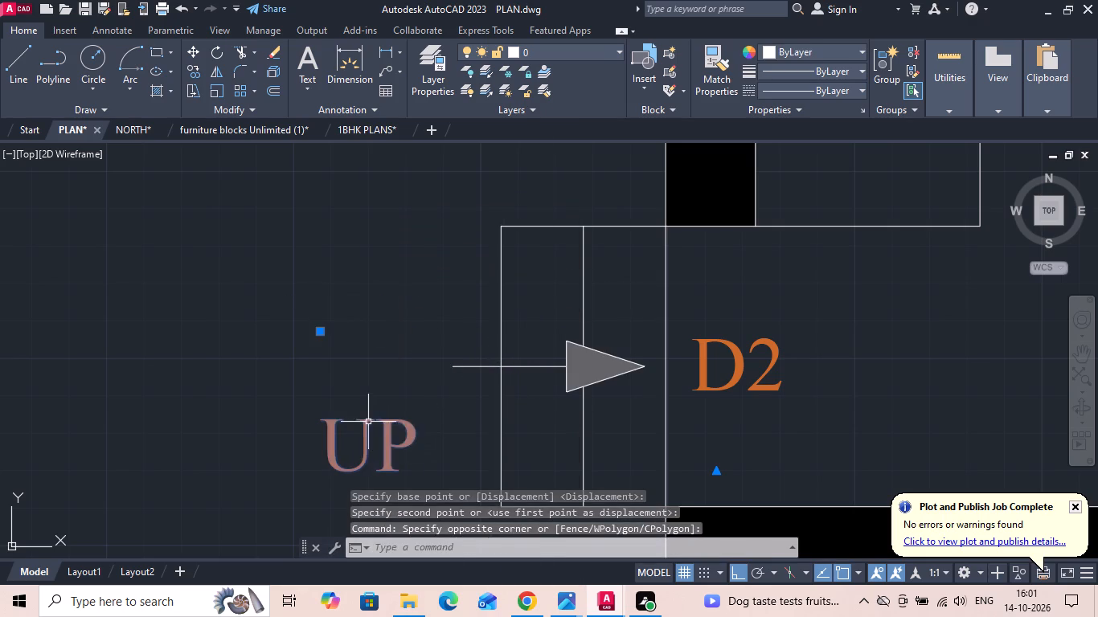
click(420, 294)
click(459, 461)
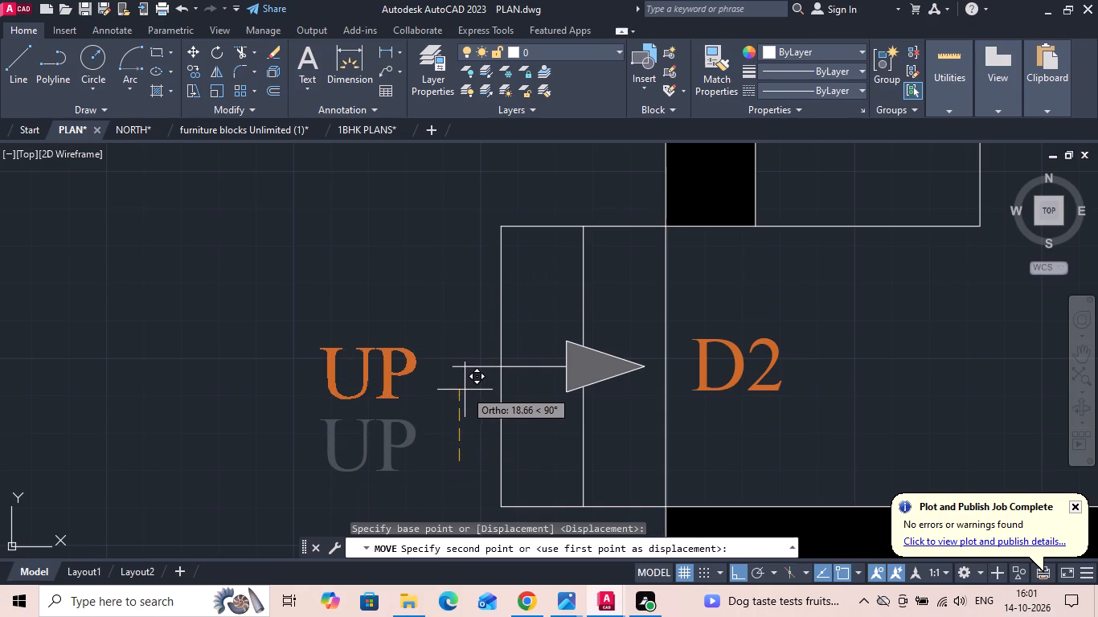
click(466, 386)
Move the UP label horizontally toward the D2 door steps until it sits close to the arrow's tail.
drag(418, 377, 351, 374)
click(347, 374)
right_click(345, 373)
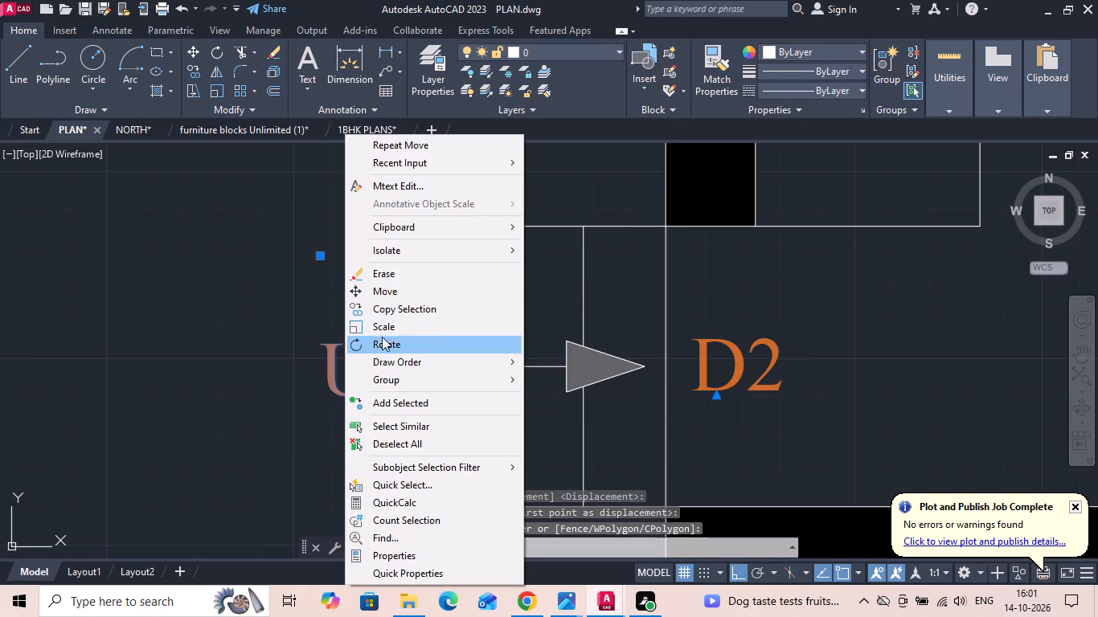
click(395, 296)
click(349, 447)
click(383, 454)
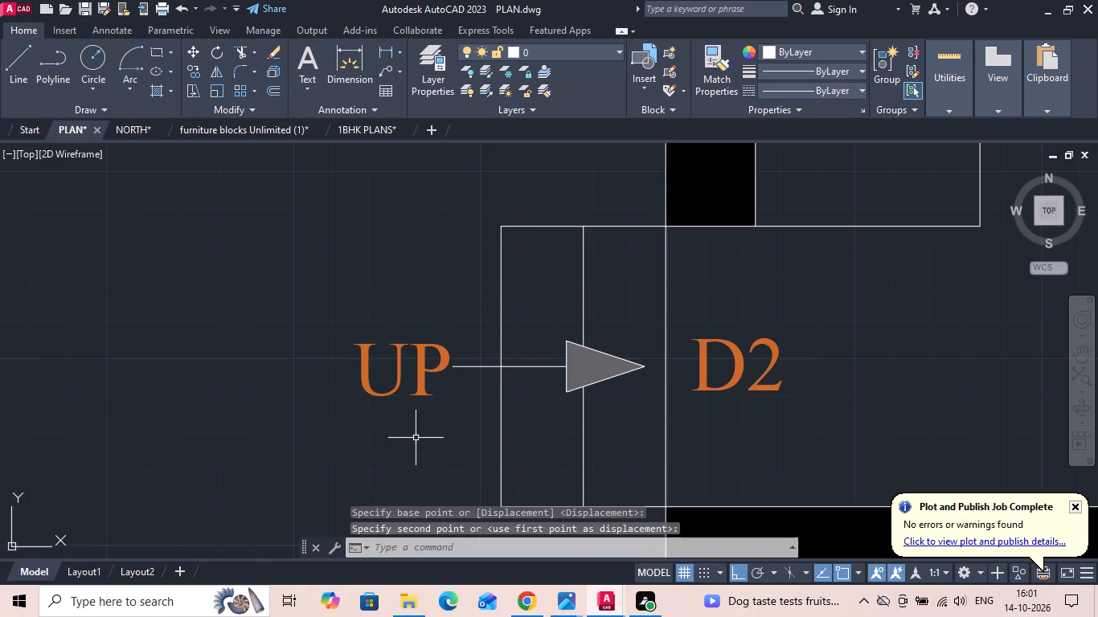
Copy the UP labels and arrows of the D2 door and sitout steps to the plan with overall dimensions only, matching the sitout's outer step corner.
drag(478, 409, 452, 386)
click(382, 318)
drag(621, 350, 609, 406)
click(607, 408)
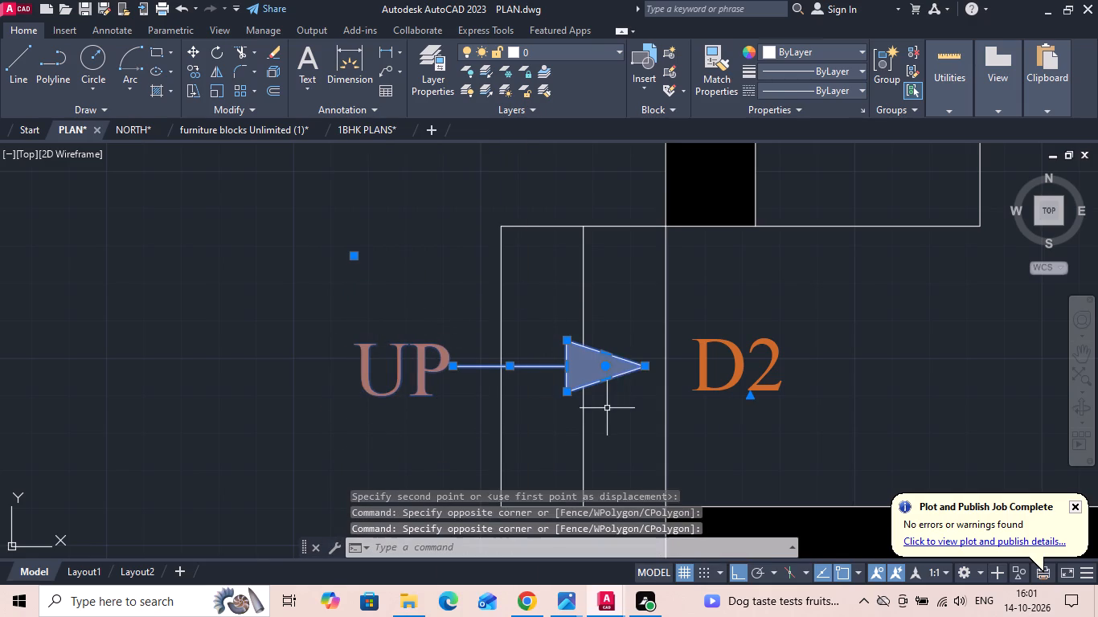
right_click(606, 409)
scroll(430, 244, down, 2)
click(402, 226)
scroll(375, 219, down, 3)
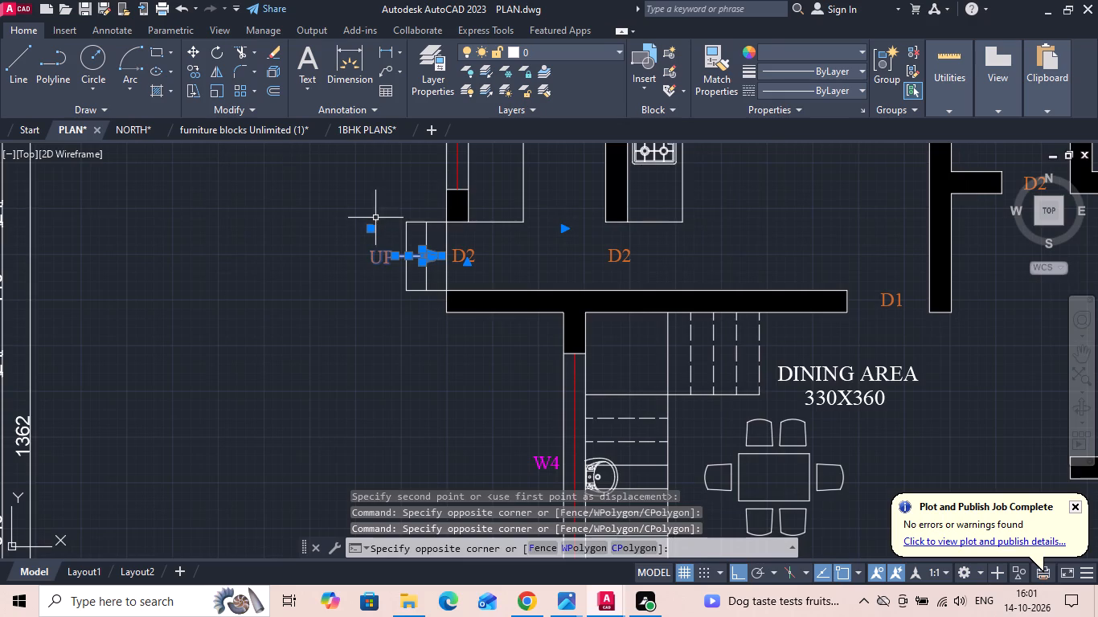
click(375, 218)
scroll(376, 194, down, 2)
middle_drag(558, 368, 451, 226)
scroll(541, 418, up, 3)
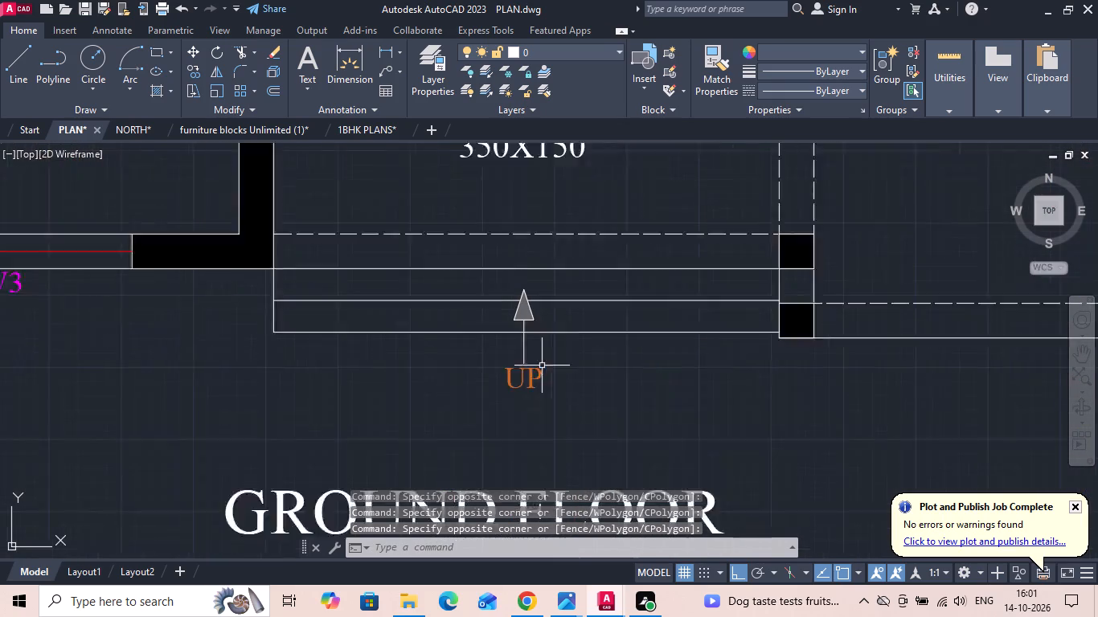
scroll(542, 358, up, 1)
drag(546, 337, 472, 394)
click(449, 407)
scroll(525, 305, up, 1)
drag(535, 307, 526, 292)
click(517, 280)
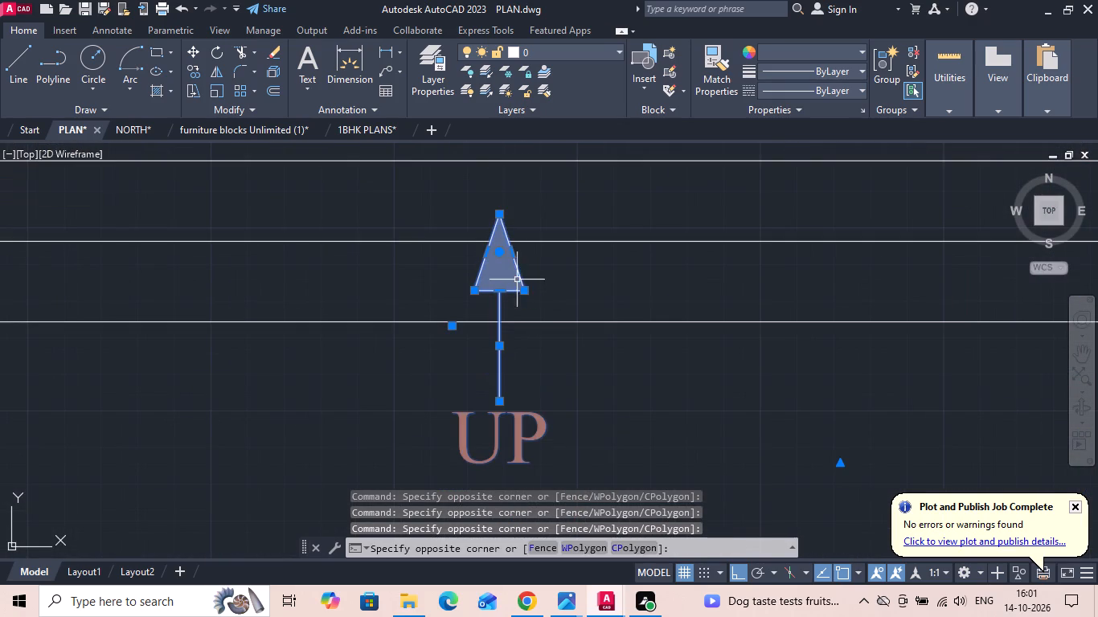
right_click(517, 280)
click(549, 333)
scroll(557, 353, down, 1)
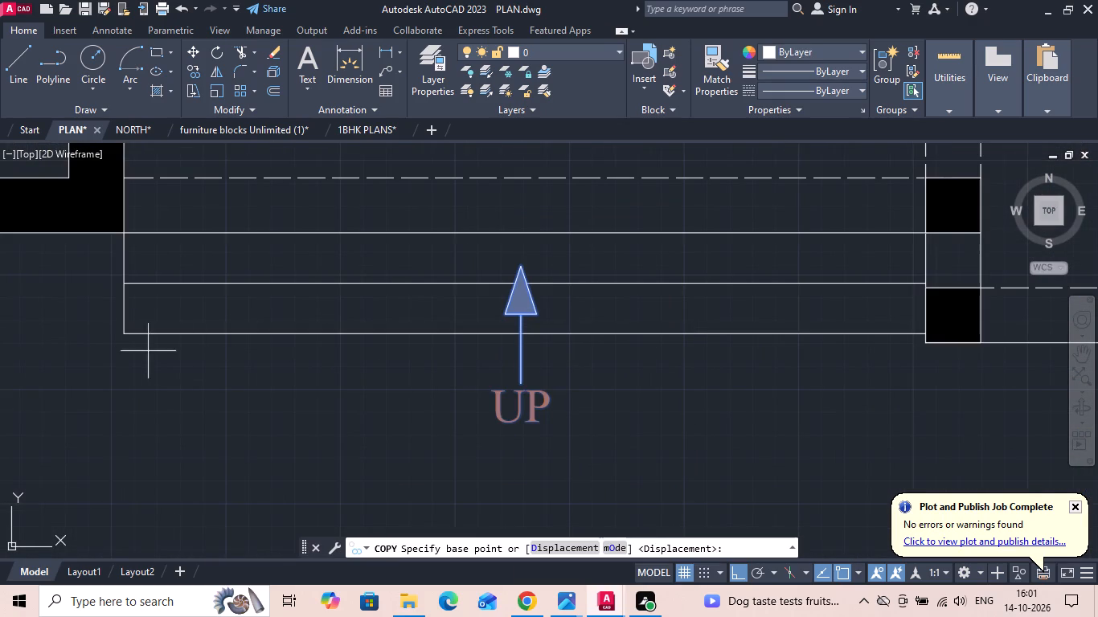
click(121, 332)
scroll(91, 344, down, 6)
scroll(430, 345, up, 2)
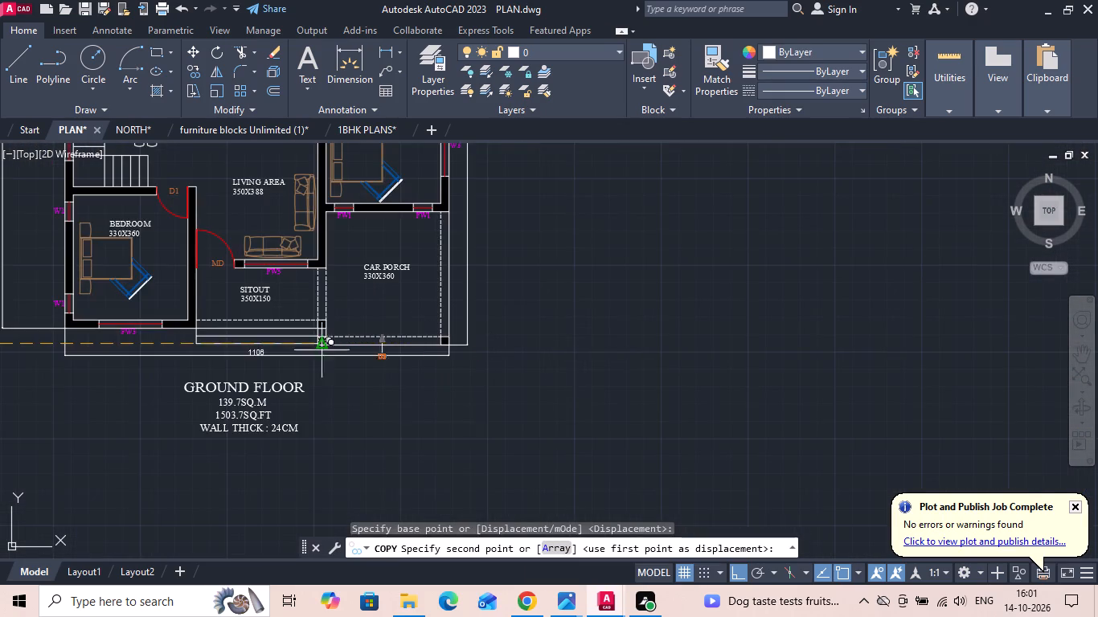
scroll(153, 362, up, 3)
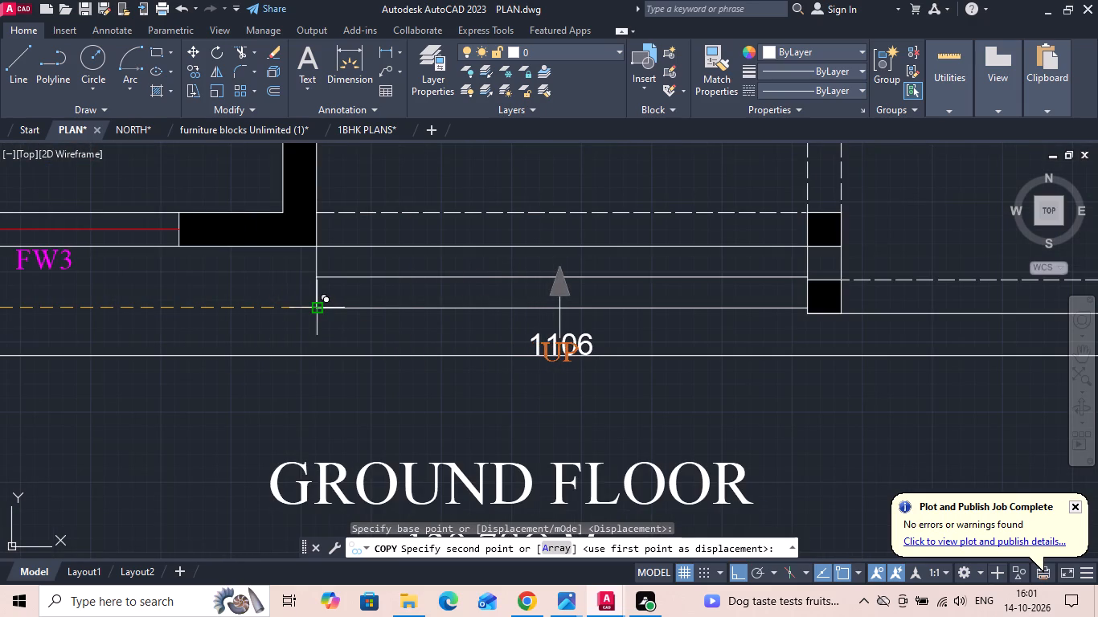
click(316, 310)
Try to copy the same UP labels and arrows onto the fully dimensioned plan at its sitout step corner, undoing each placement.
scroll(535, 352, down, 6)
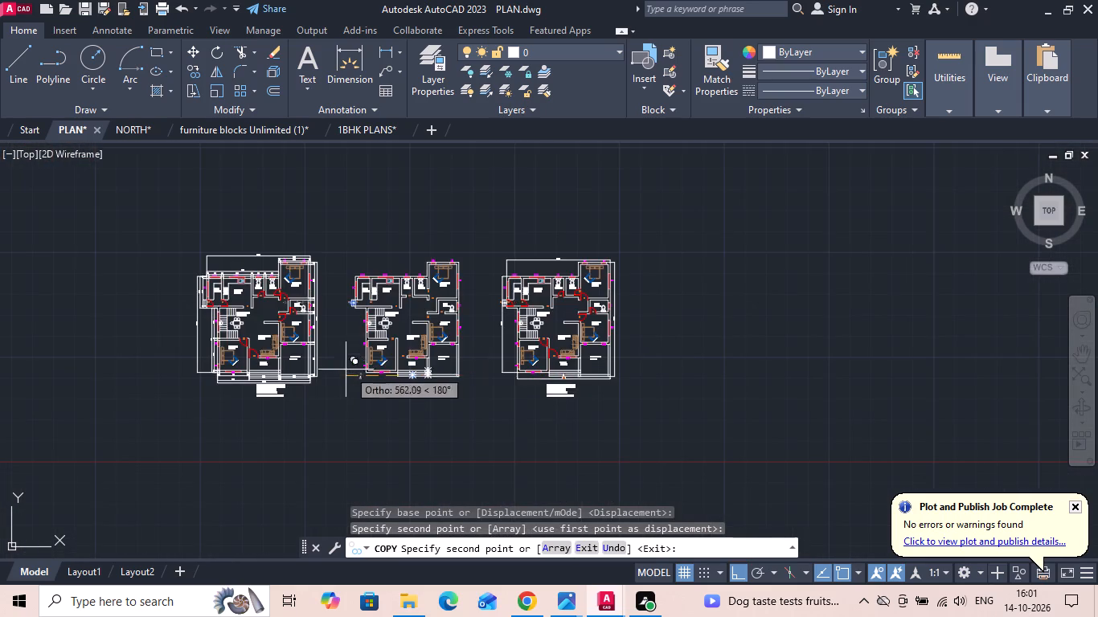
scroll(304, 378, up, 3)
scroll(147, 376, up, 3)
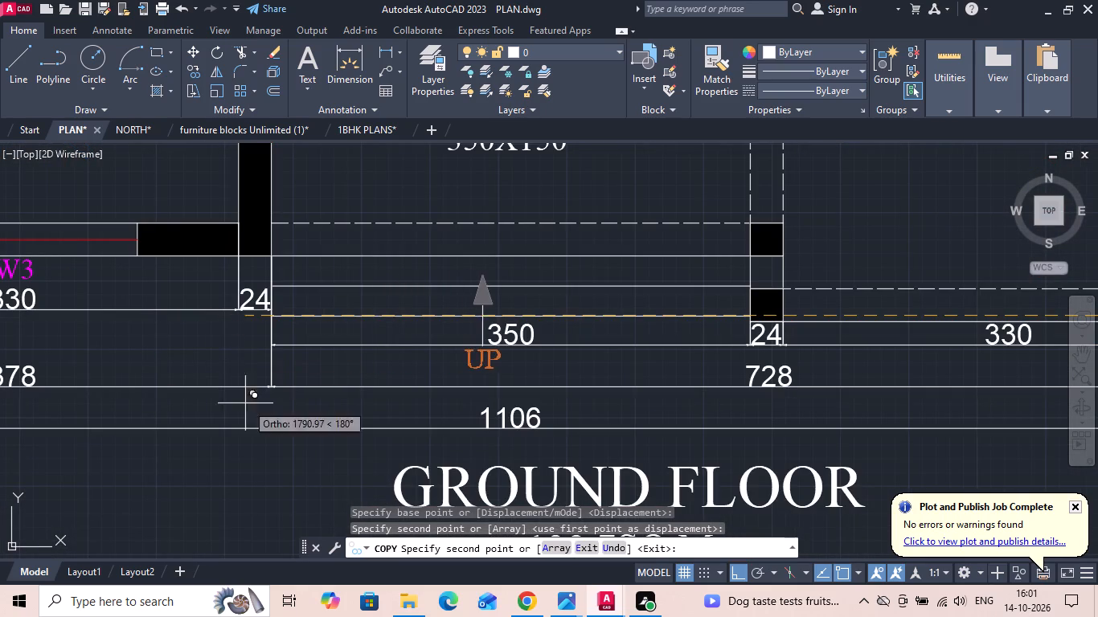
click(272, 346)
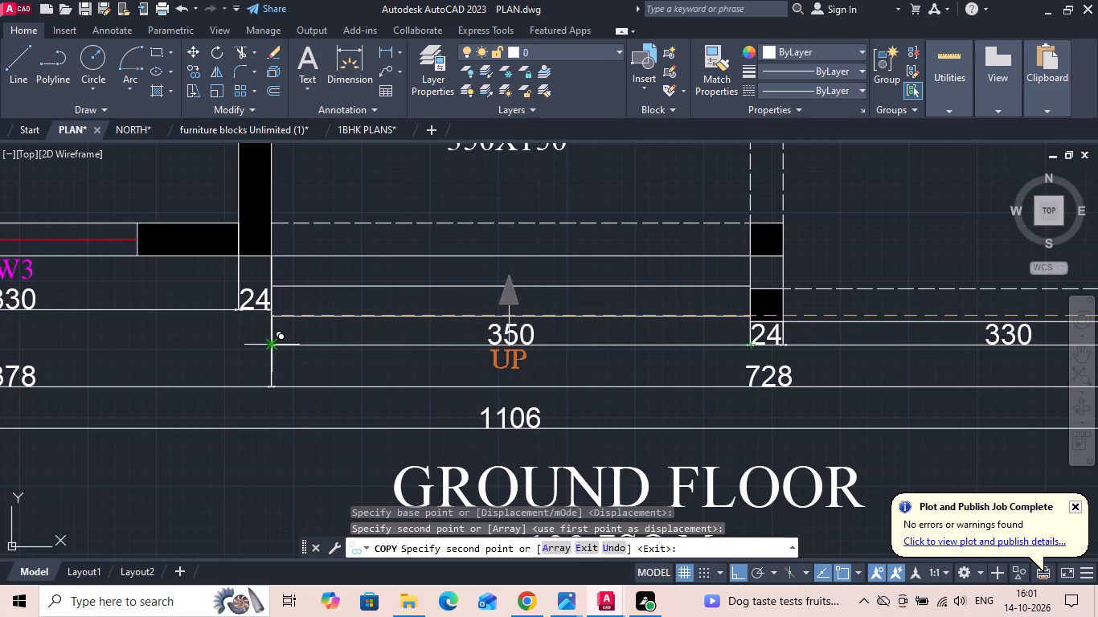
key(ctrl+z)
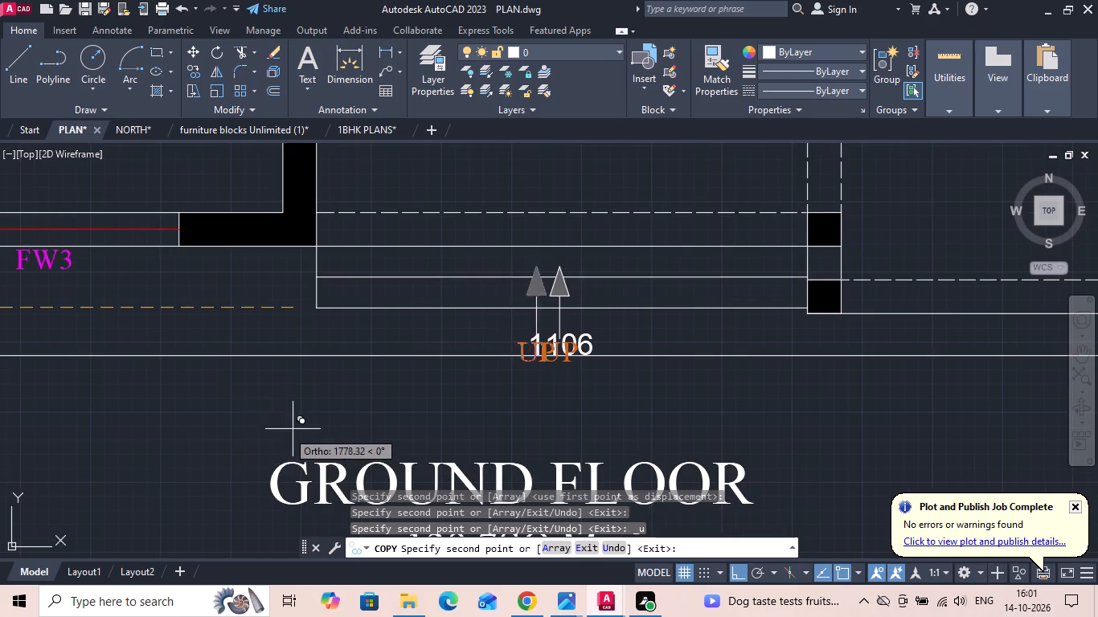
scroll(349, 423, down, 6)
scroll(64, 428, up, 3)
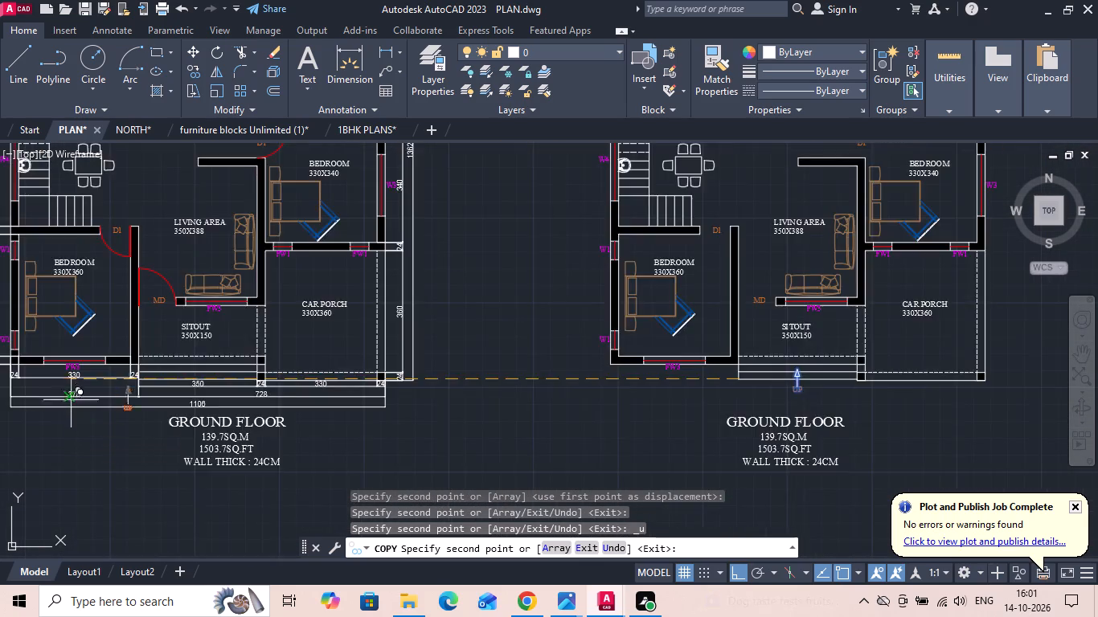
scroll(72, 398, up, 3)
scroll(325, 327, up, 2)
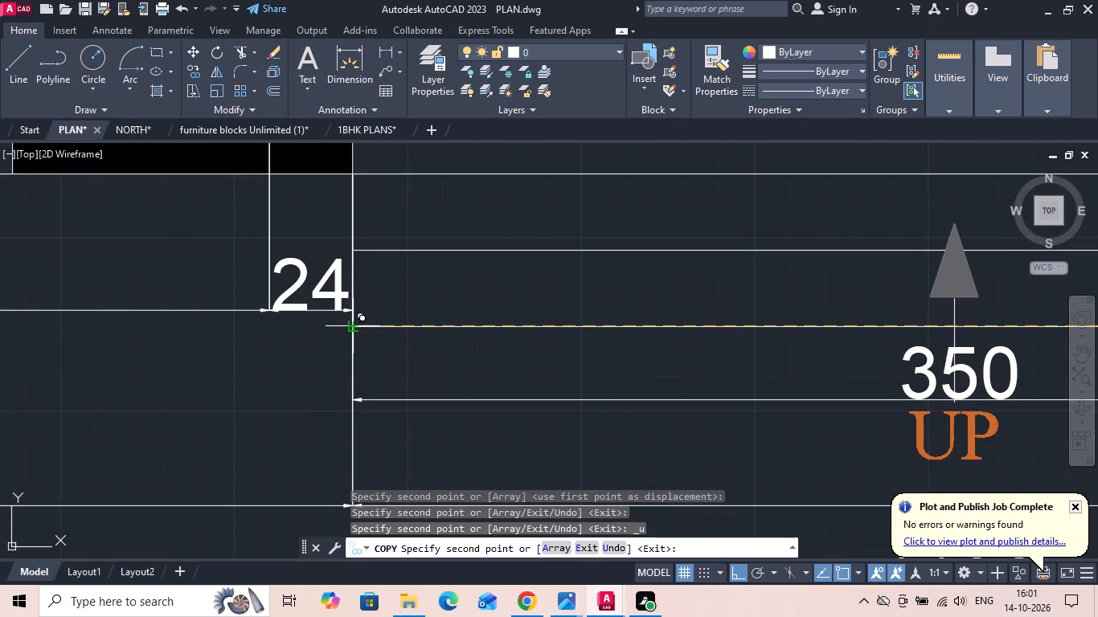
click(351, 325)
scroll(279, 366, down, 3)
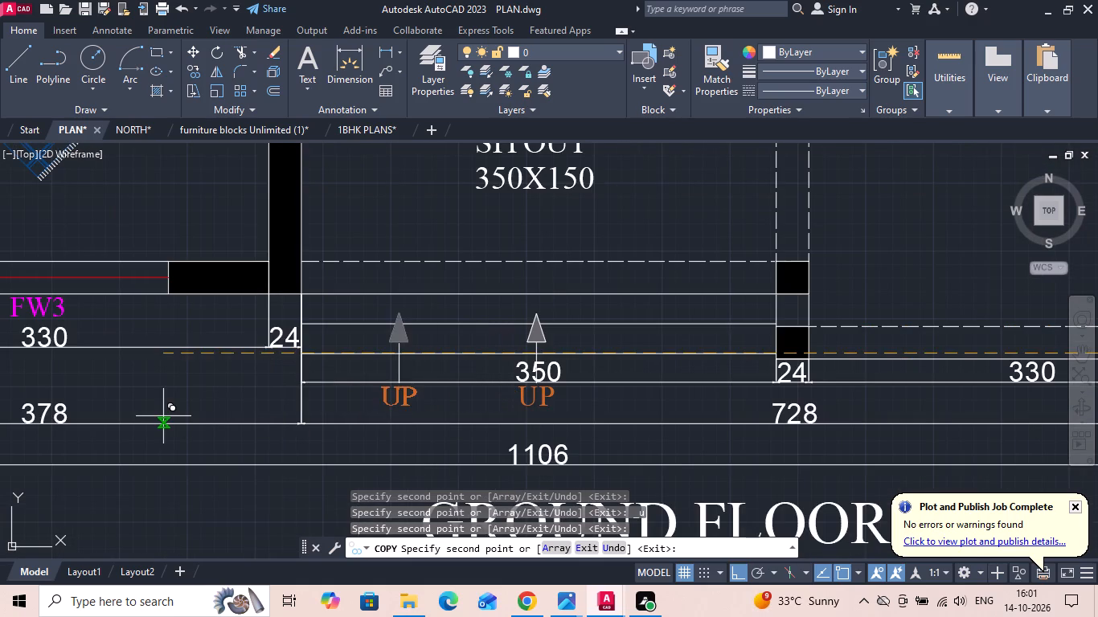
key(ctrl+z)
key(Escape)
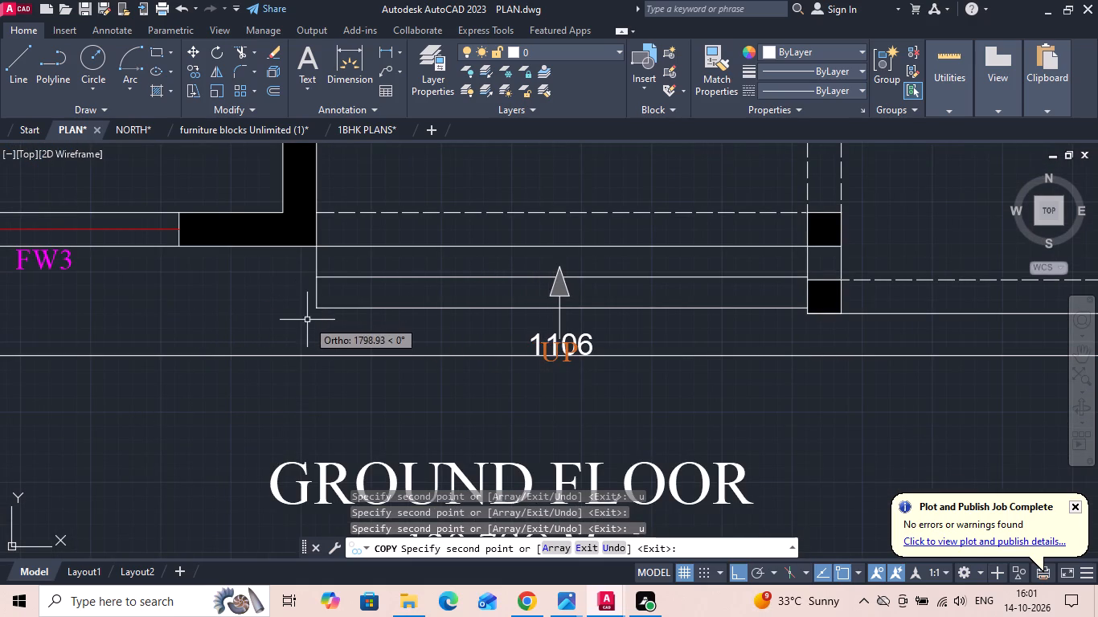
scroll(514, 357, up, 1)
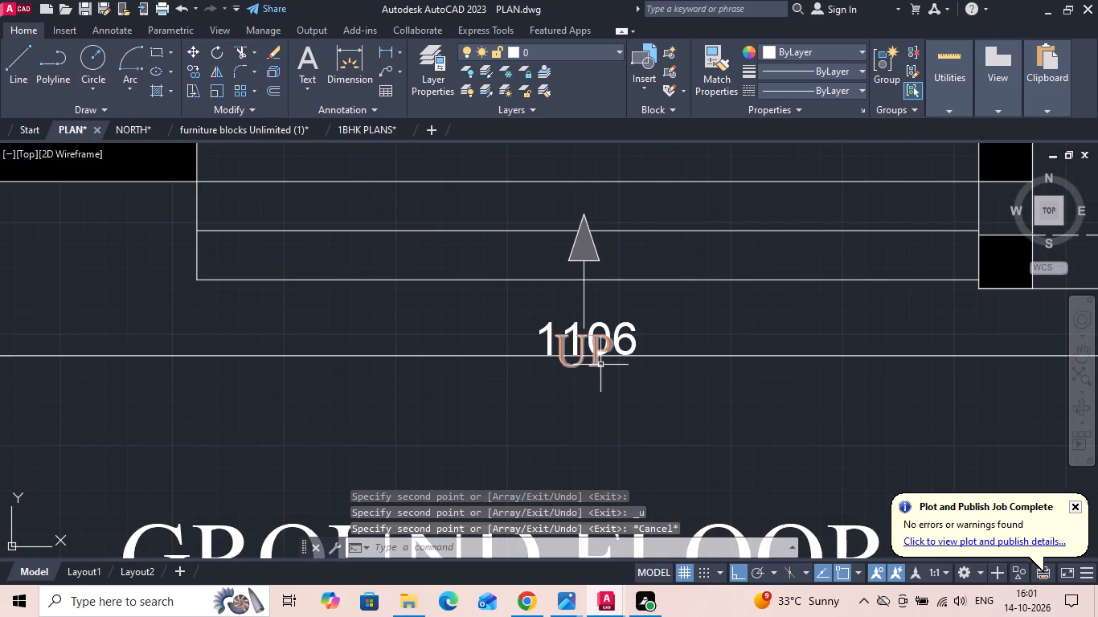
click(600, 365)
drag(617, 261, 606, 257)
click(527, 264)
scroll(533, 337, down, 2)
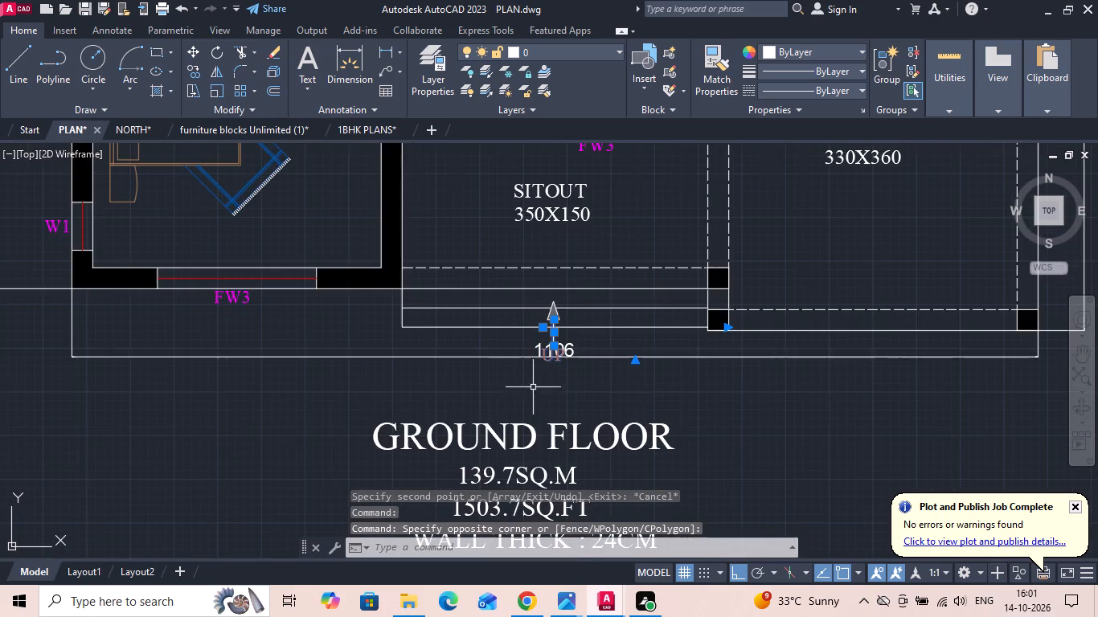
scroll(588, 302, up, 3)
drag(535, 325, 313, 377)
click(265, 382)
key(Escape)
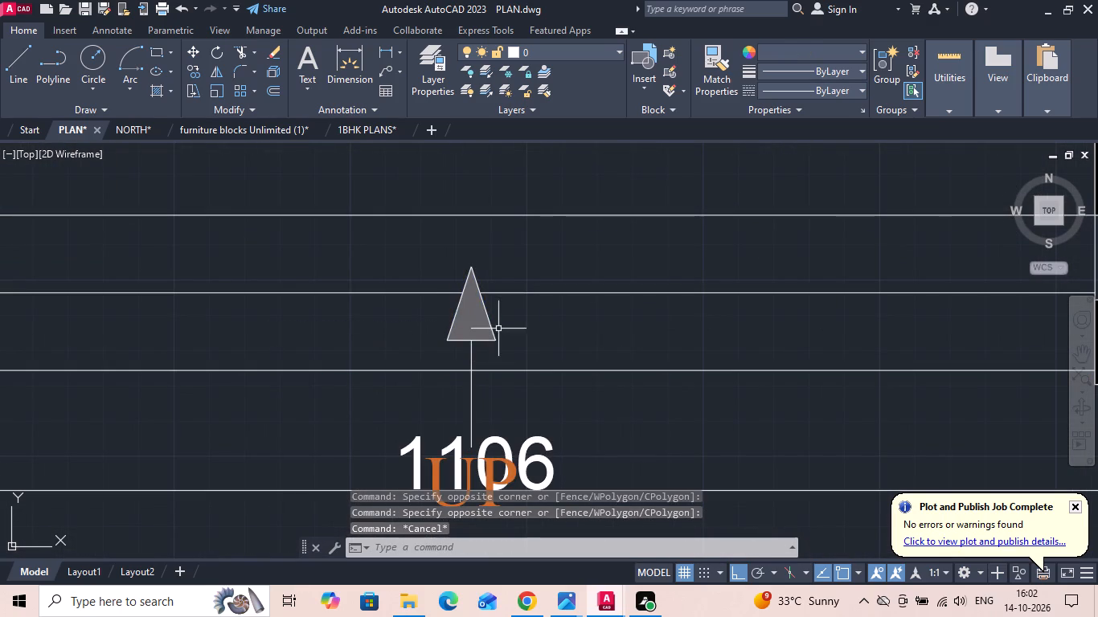
Copy the sitout and D2 door UP labels and arrows from the overall-dimension plan to the fully dimensioned plan, matching the work area's counter corner.
drag(520, 321, 444, 343)
click(429, 346)
click(472, 460)
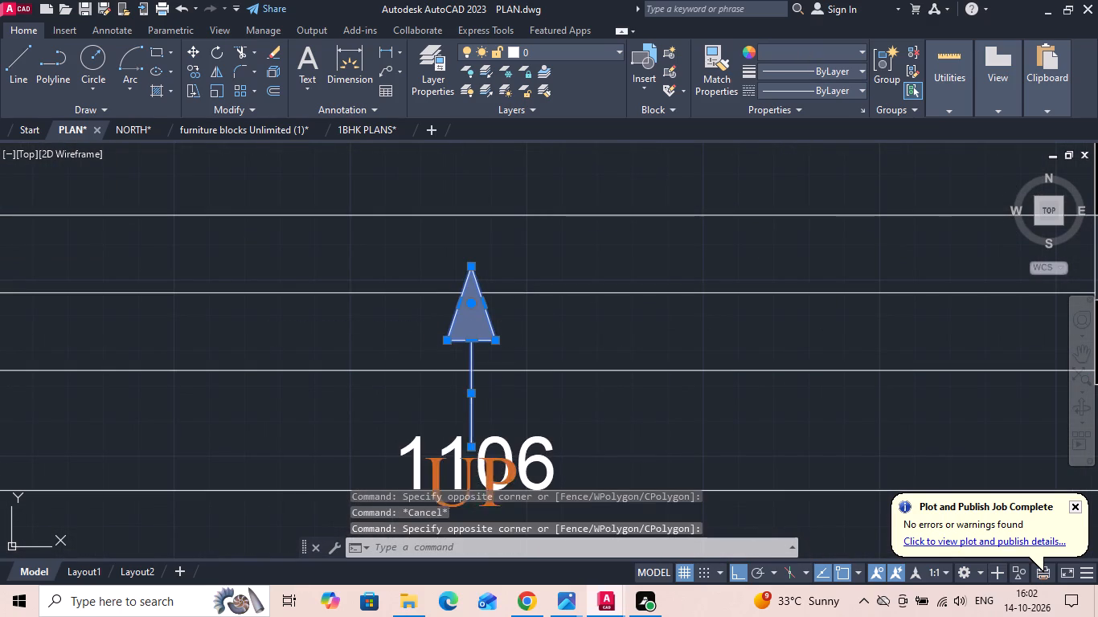
scroll(532, 467, down, 8)
scroll(449, 396, up, 3)
scroll(440, 323, up, 3)
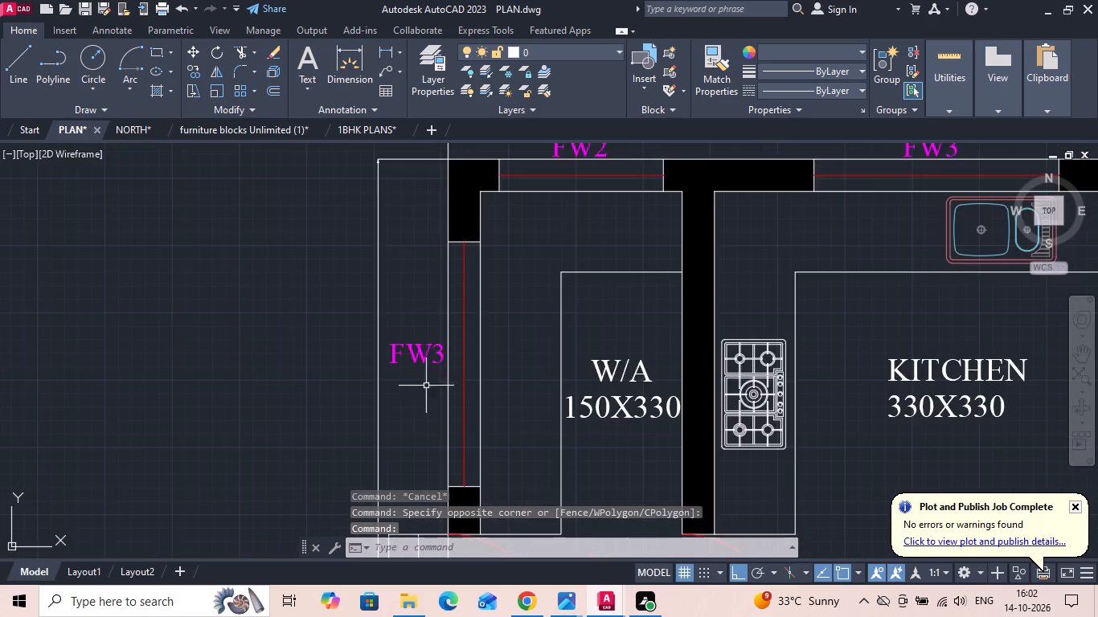
middle_drag(424, 404, 423, 233)
scroll(399, 432, up, 2)
drag(482, 356, 471, 393)
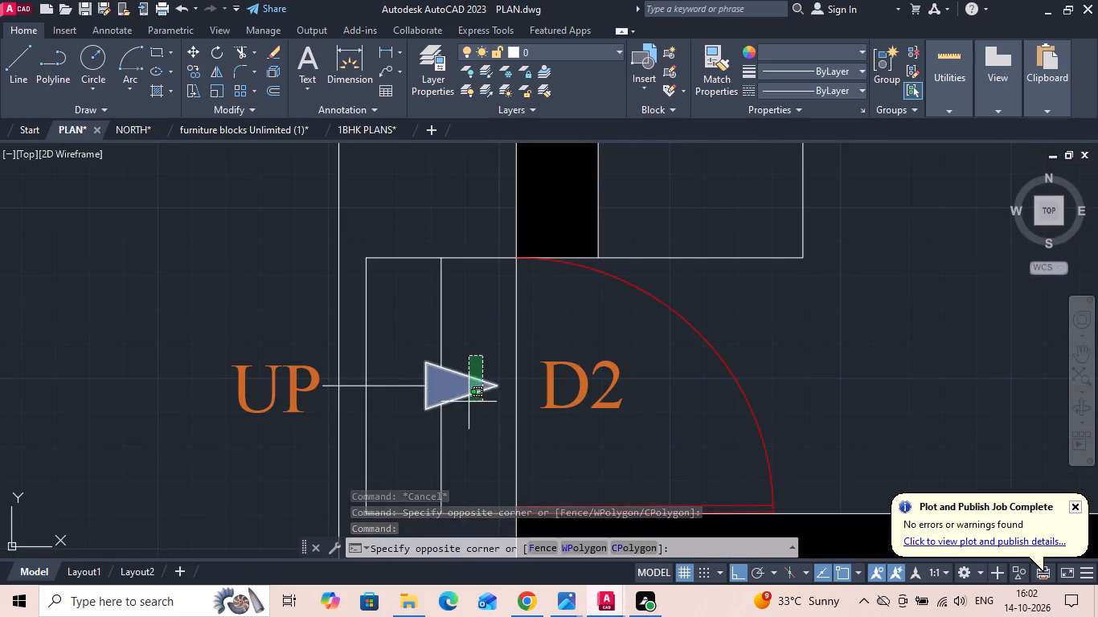
click(469, 402)
drag(410, 423, 403, 400)
click(392, 360)
click(295, 409)
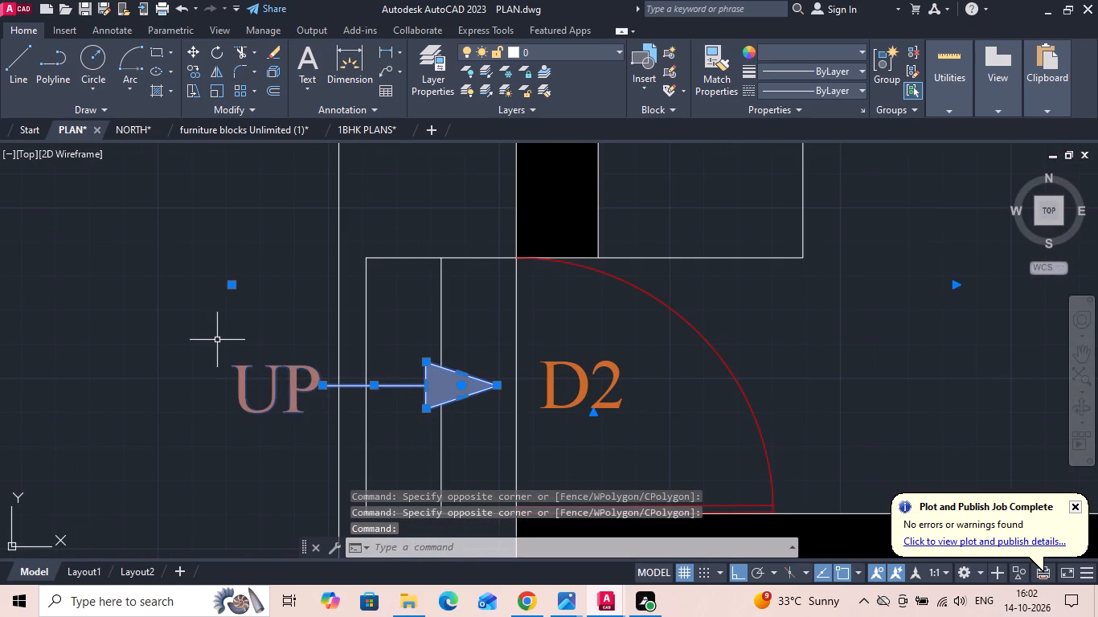
right_click(216, 339)
click(309, 334)
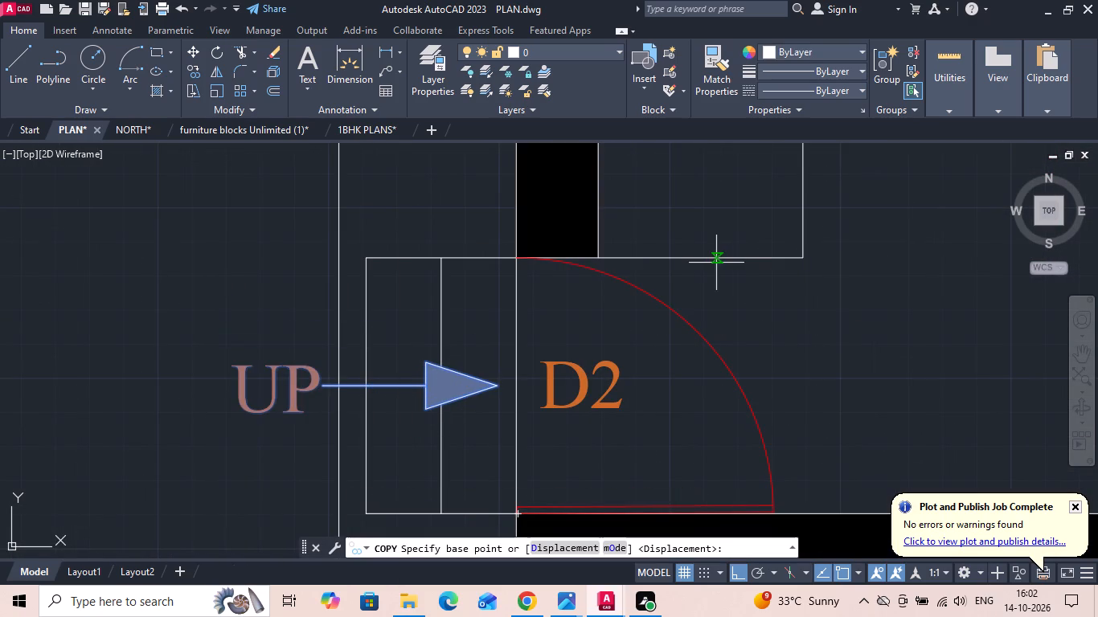
click(807, 254)
scroll(837, 259, down, 7)
scroll(815, 285, up, 1)
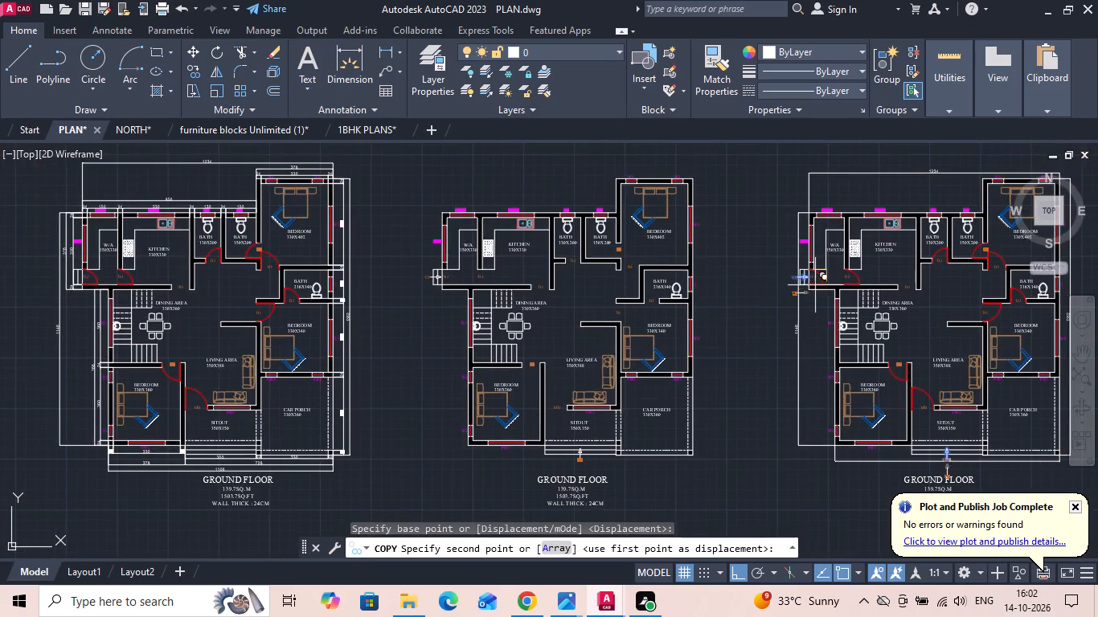
scroll(570, 278, up, 1)
scroll(581, 272, down, 2)
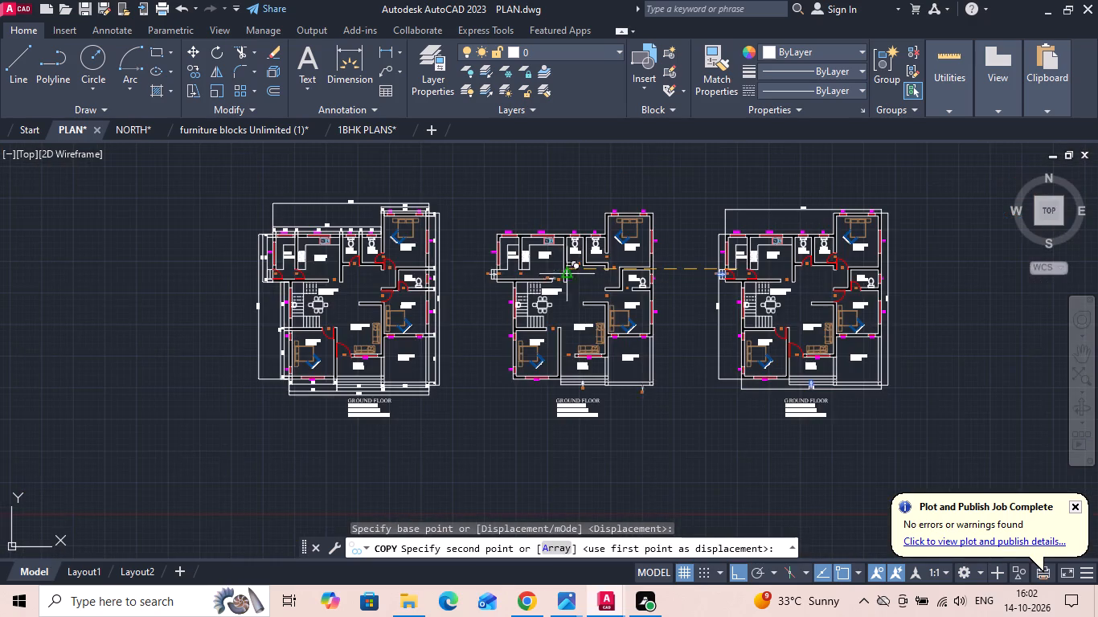
scroll(266, 272, up, 5)
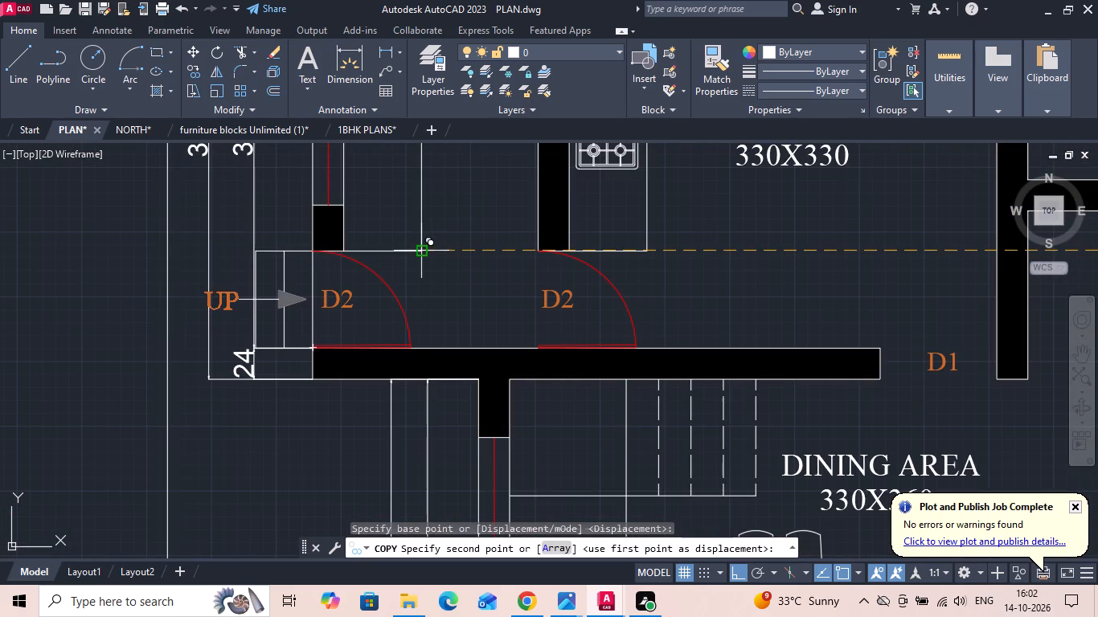
click(422, 249)
key(Escape)
Save the drawing.
key(ctrl+s)
key(ctrl+s)
key(ctrl+s)
key(ctrl+s)
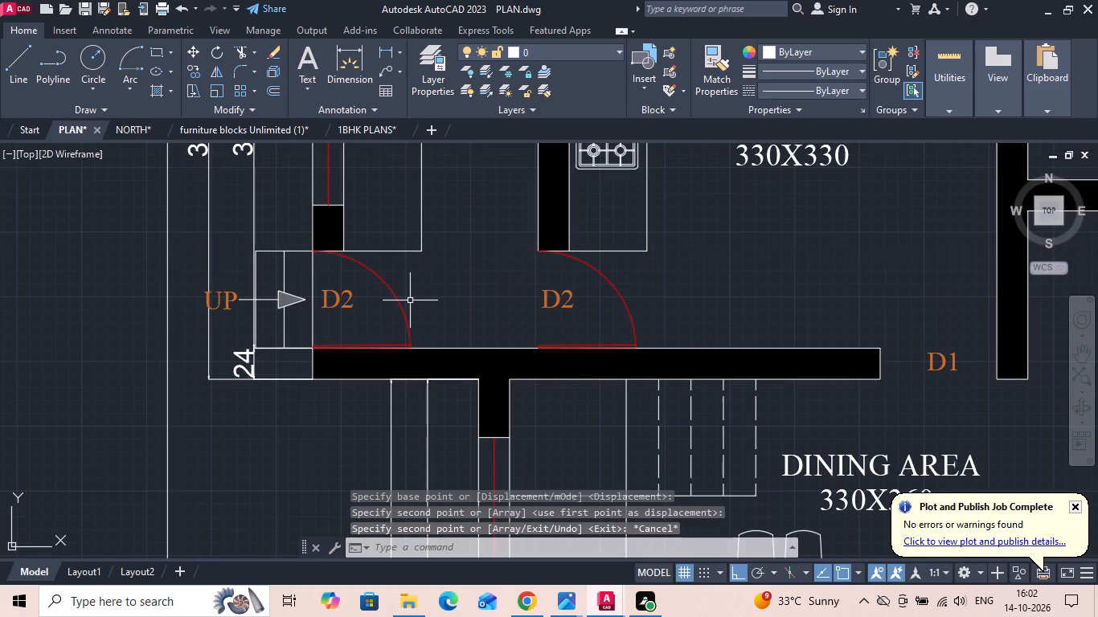
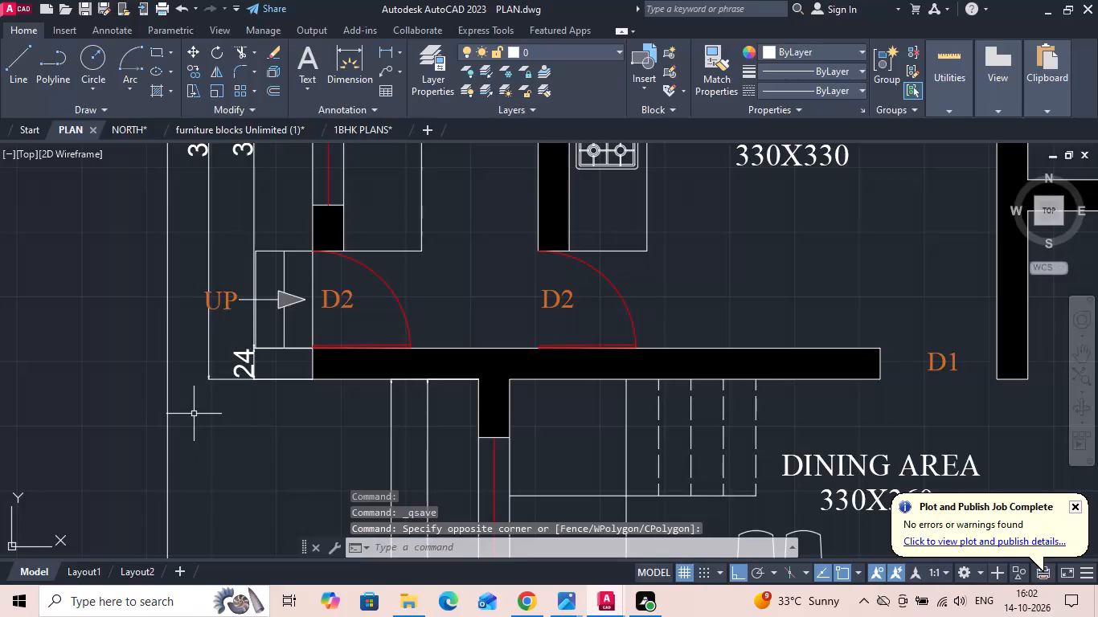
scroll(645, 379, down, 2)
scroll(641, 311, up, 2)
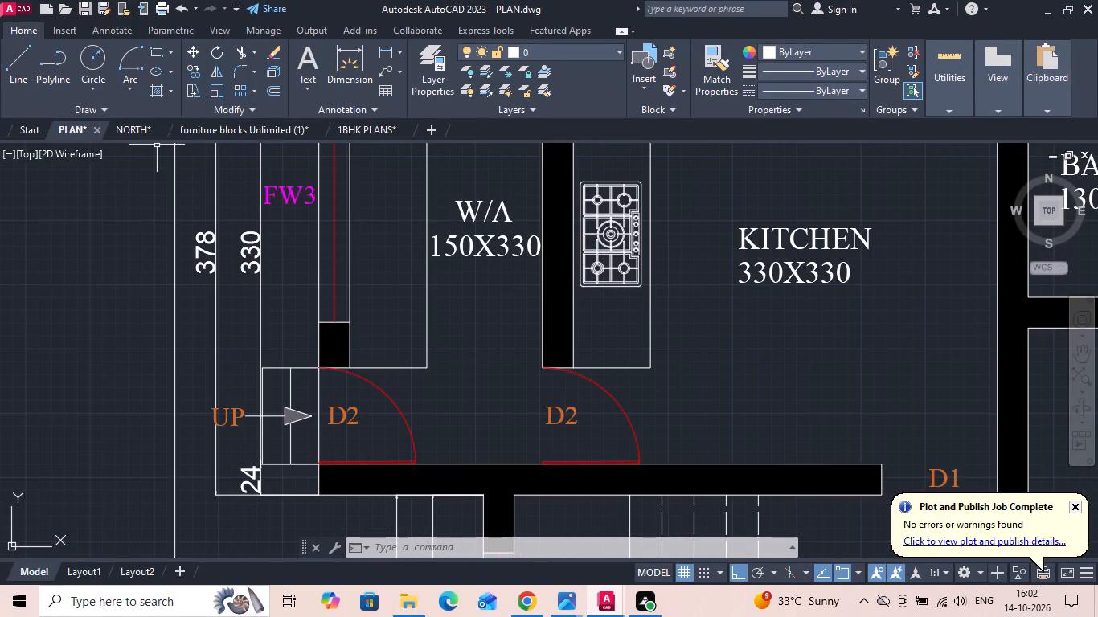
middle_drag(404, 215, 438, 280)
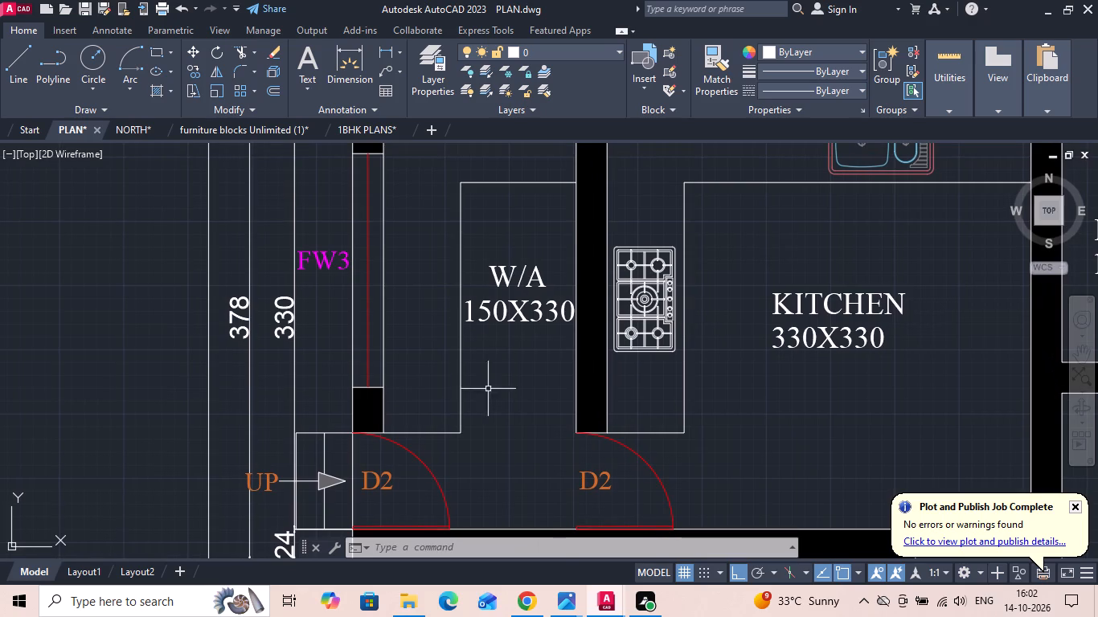
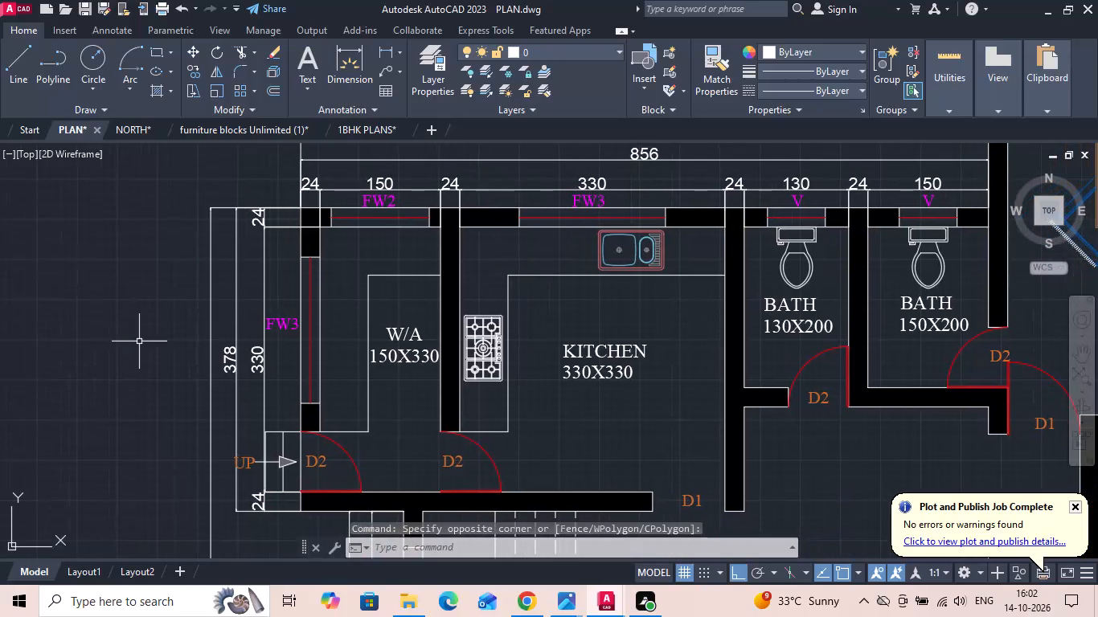
Check the kitchen counter's depth from the inner wall corner to the counter corner with a temporary linear dimension.
click(391, 51)
scroll(455, 245, up, 1)
click(463, 213)
click(538, 292)
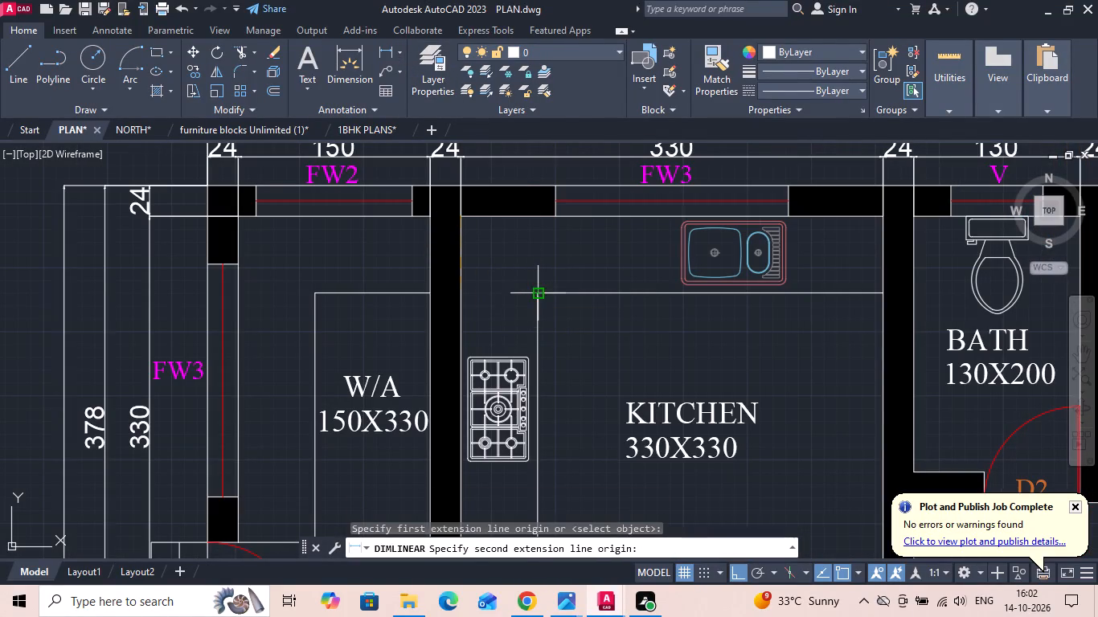
key(Escape)
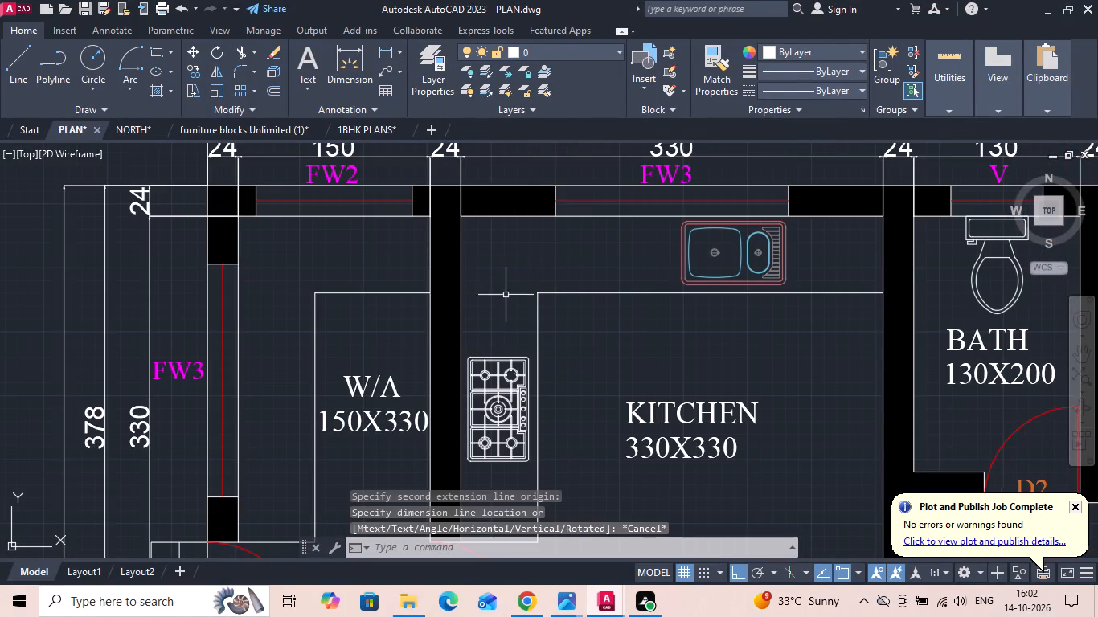
Check the overall width of the kitchen hob with a temporary linear dimension.
scroll(522, 368, up, 4)
key(space)
click(530, 388)
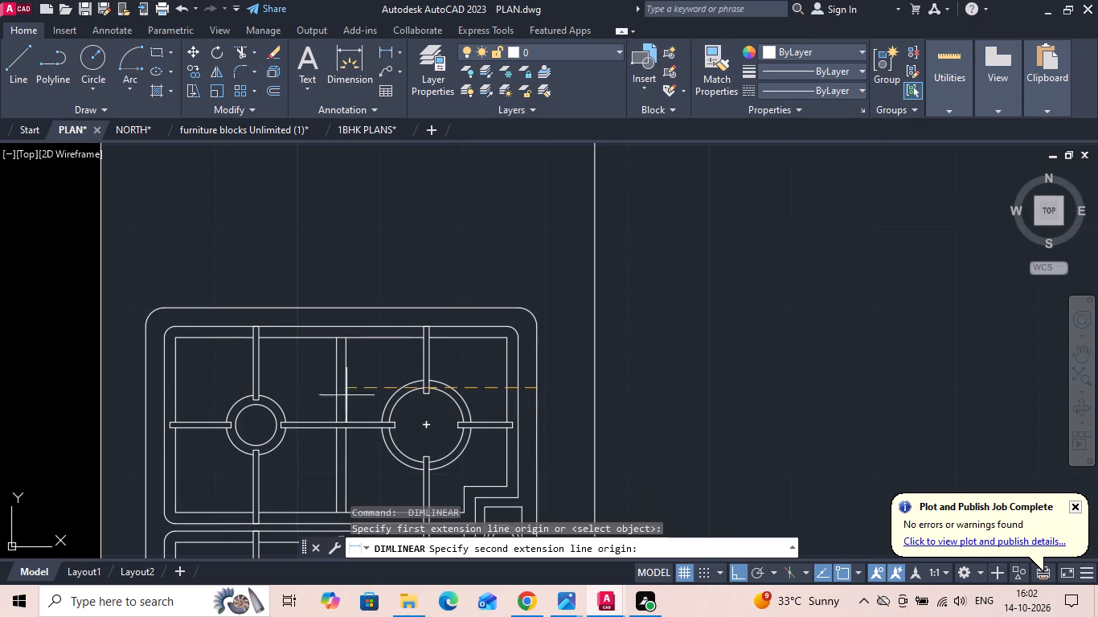
click(142, 383)
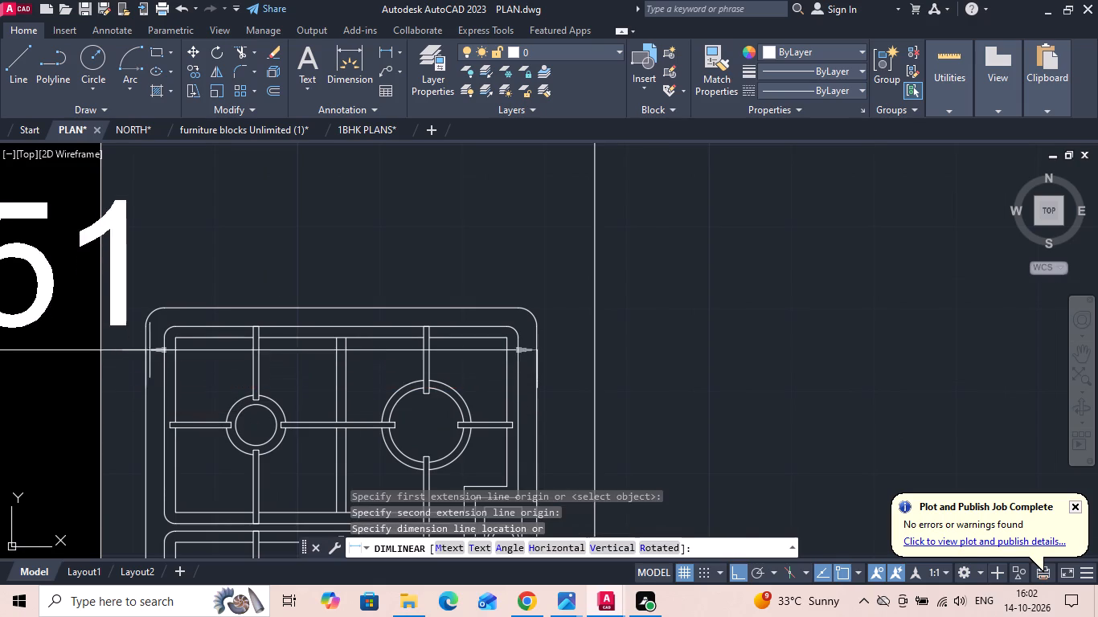
scroll(191, 319, down, 2)
key(Escape)
Check the clear width in the W/A between its counter edge and the kitchen wall with a temporary linear dimension.
middle_drag(195, 323, 400, 288)
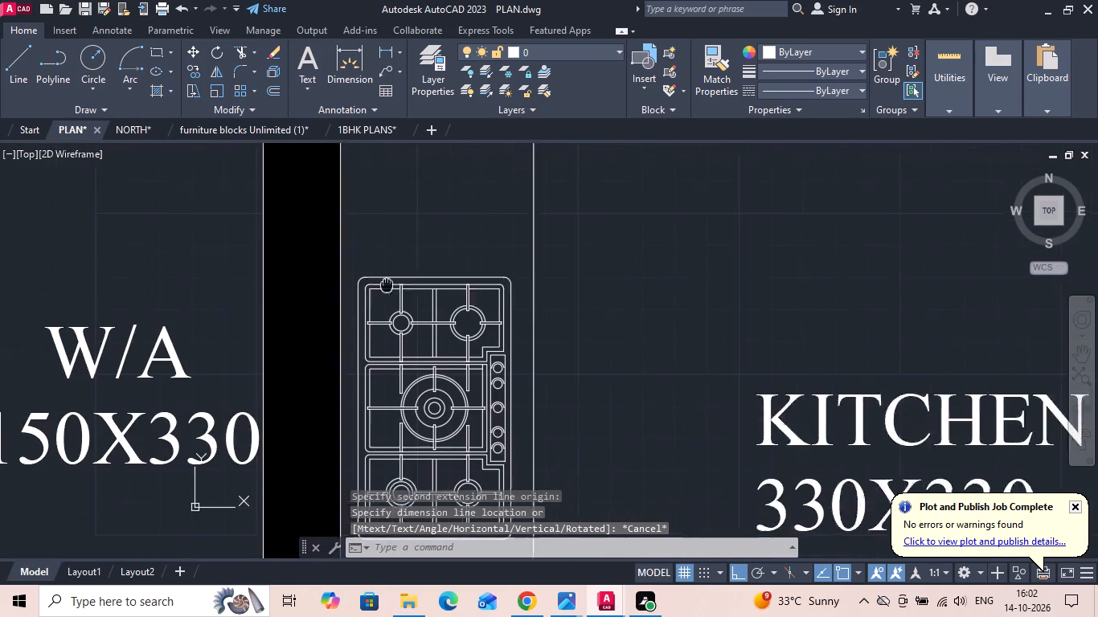
middle_drag(400, 288, 408, 289)
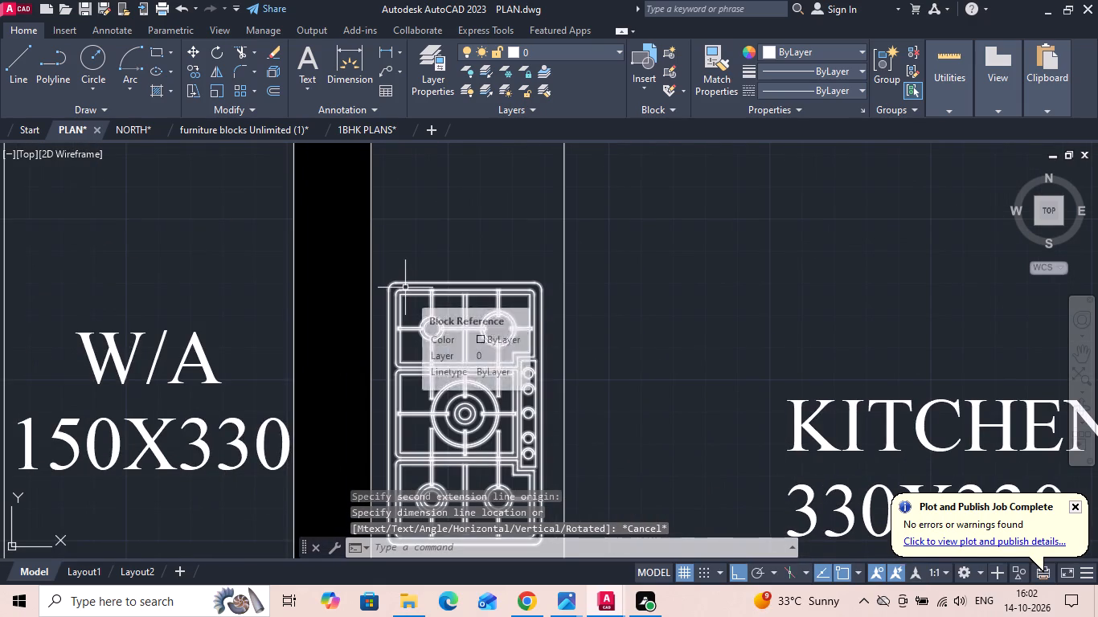
key(space)
click(288, 272)
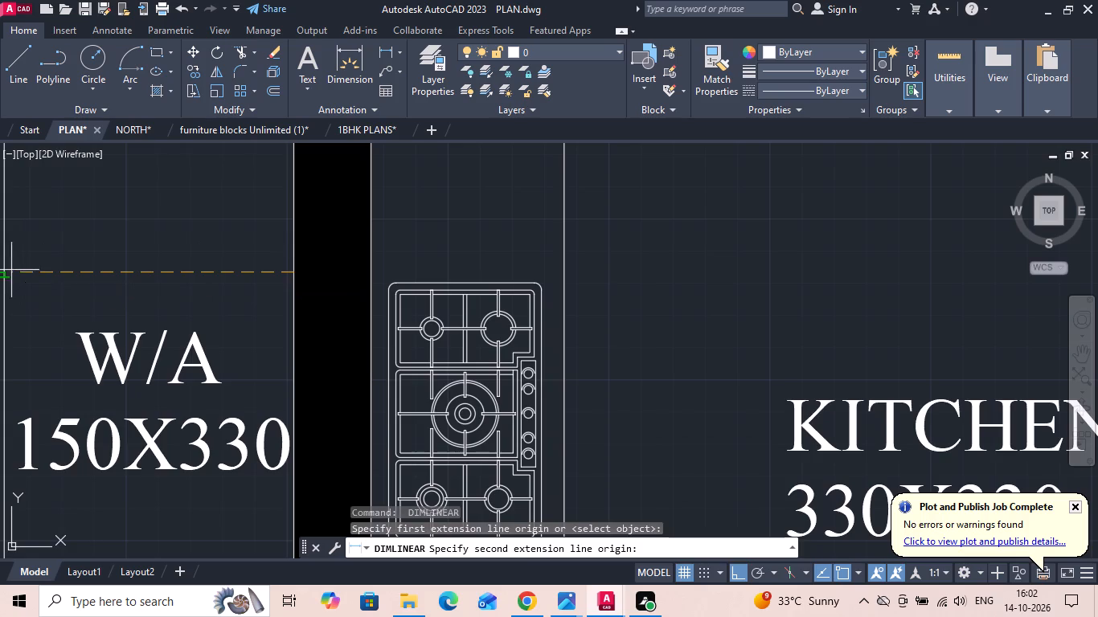
click(9, 270)
scroll(257, 273, down, 2)
key(Escape)
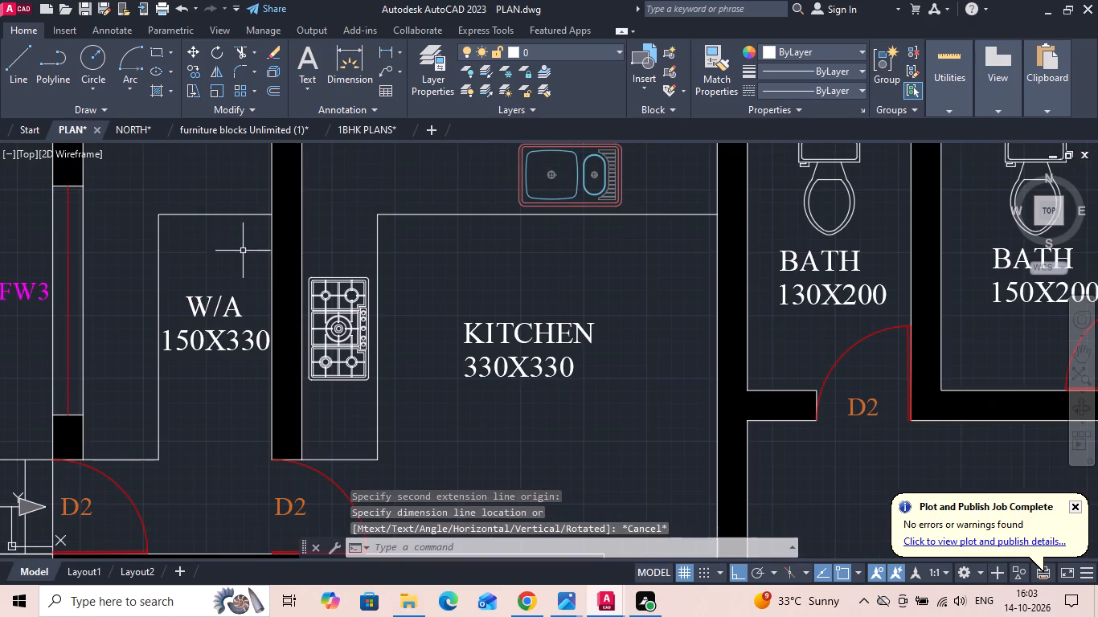
Start a single-sheet plot of the model and apply the <Previous plot> page setup.
scroll(174, 285, down, 5)
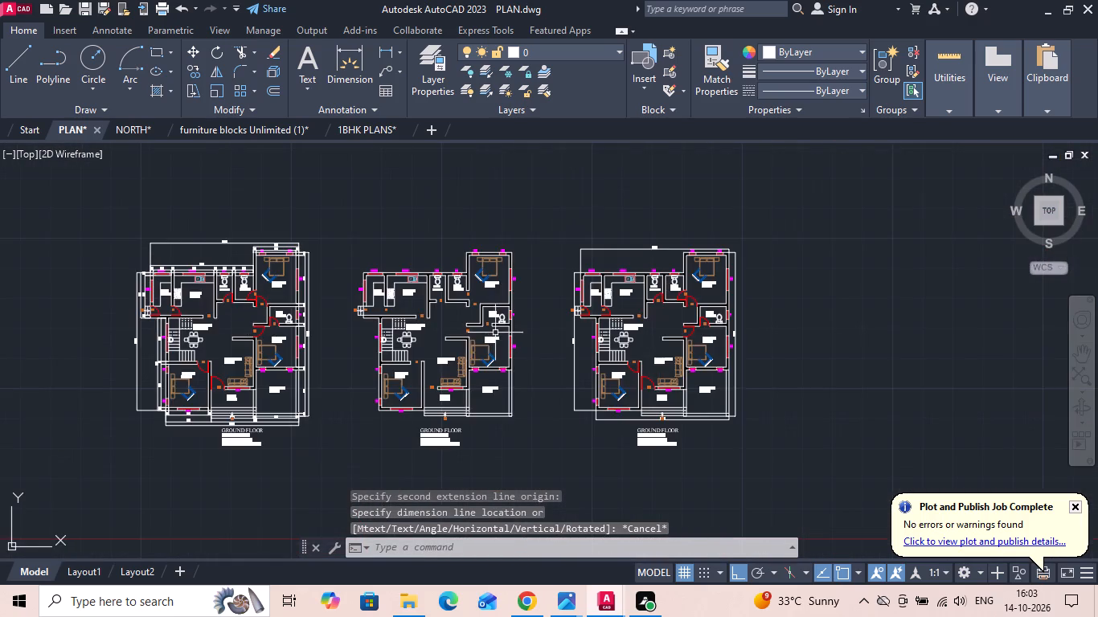
scroll(492, 325, up, 1)
text(PLOT)
key(space)
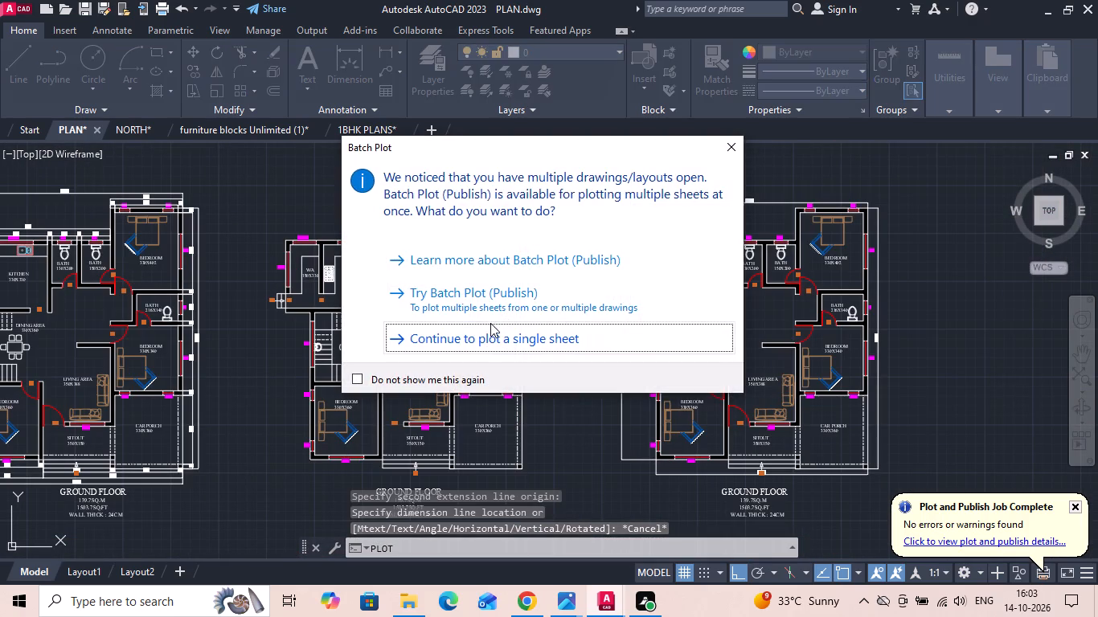
click(468, 337)
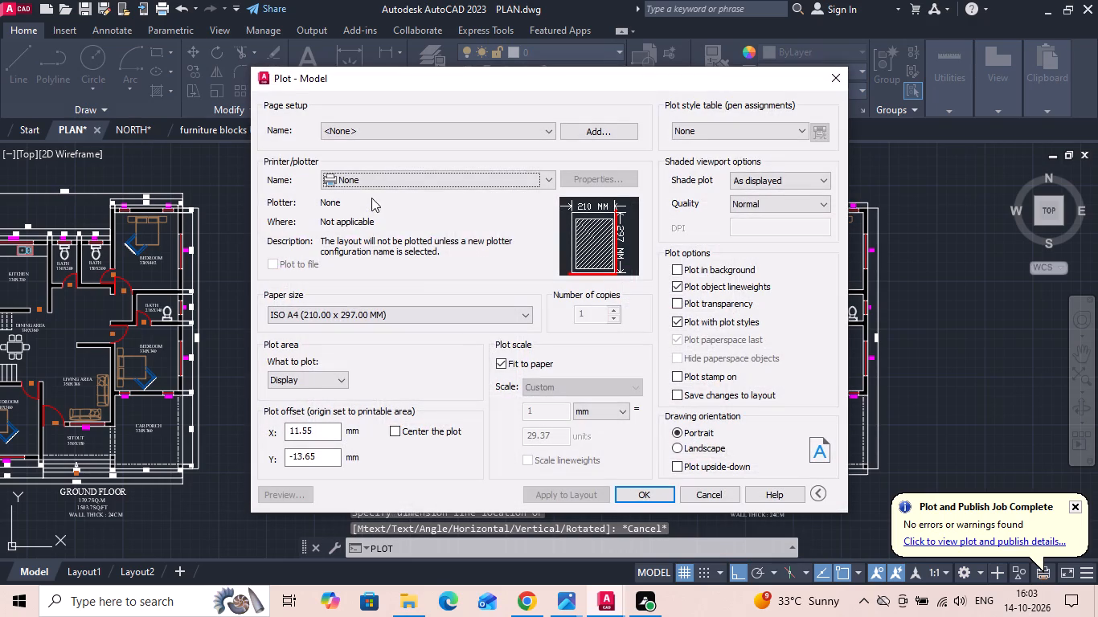
click(375, 128)
click(371, 158)
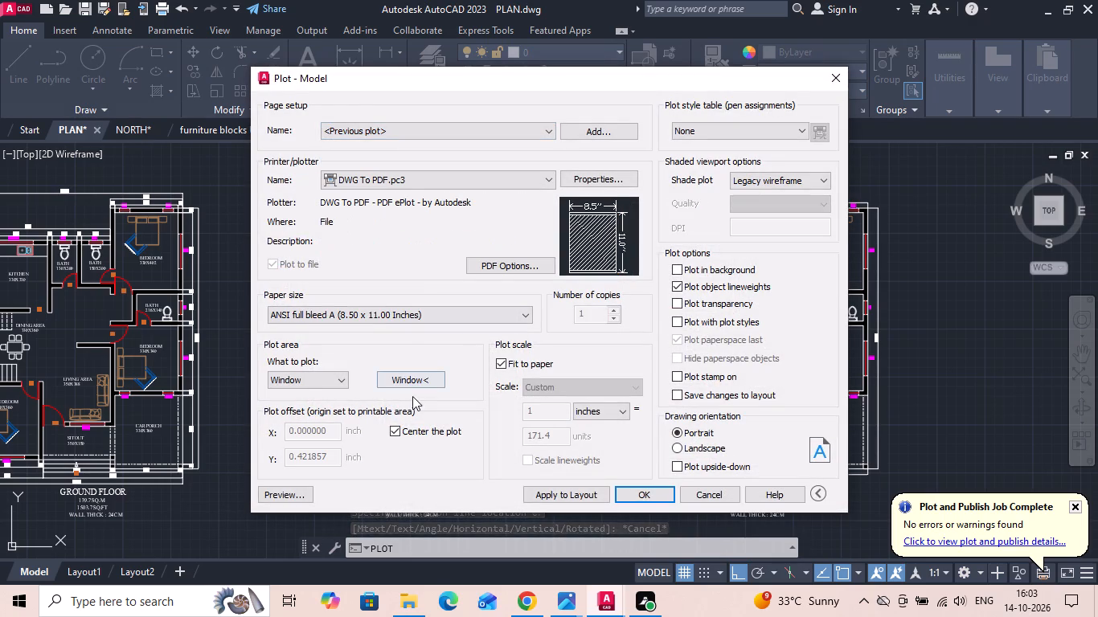
Set the plot window around the middle ground floor plan, the copy without dimensions, and preview the sheet.
click(412, 381)
scroll(376, 238, down, 1)
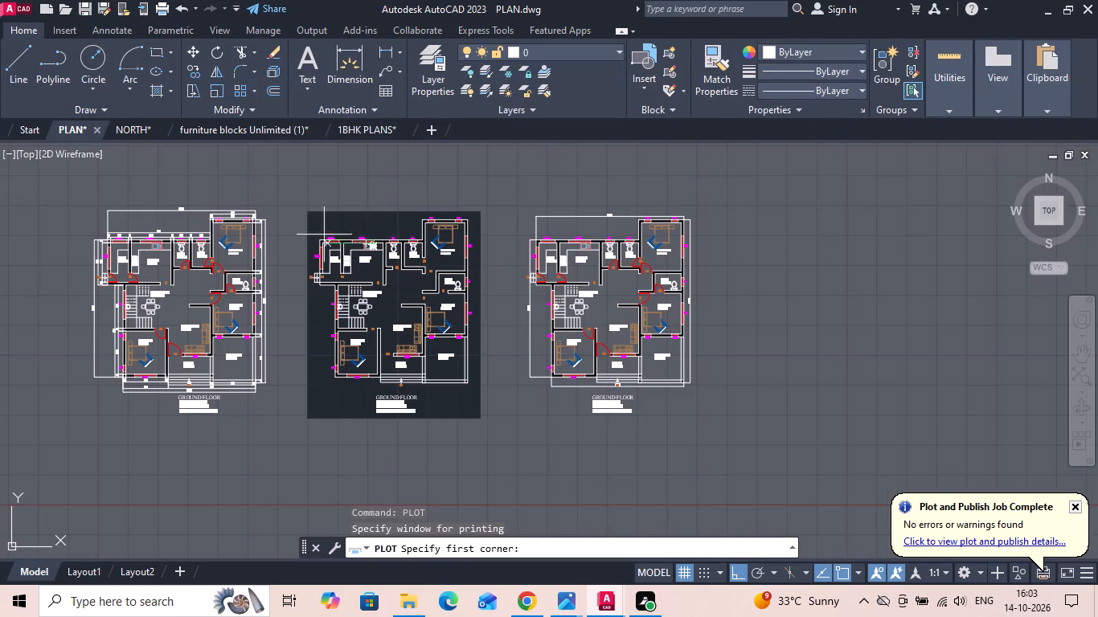
click(309, 213)
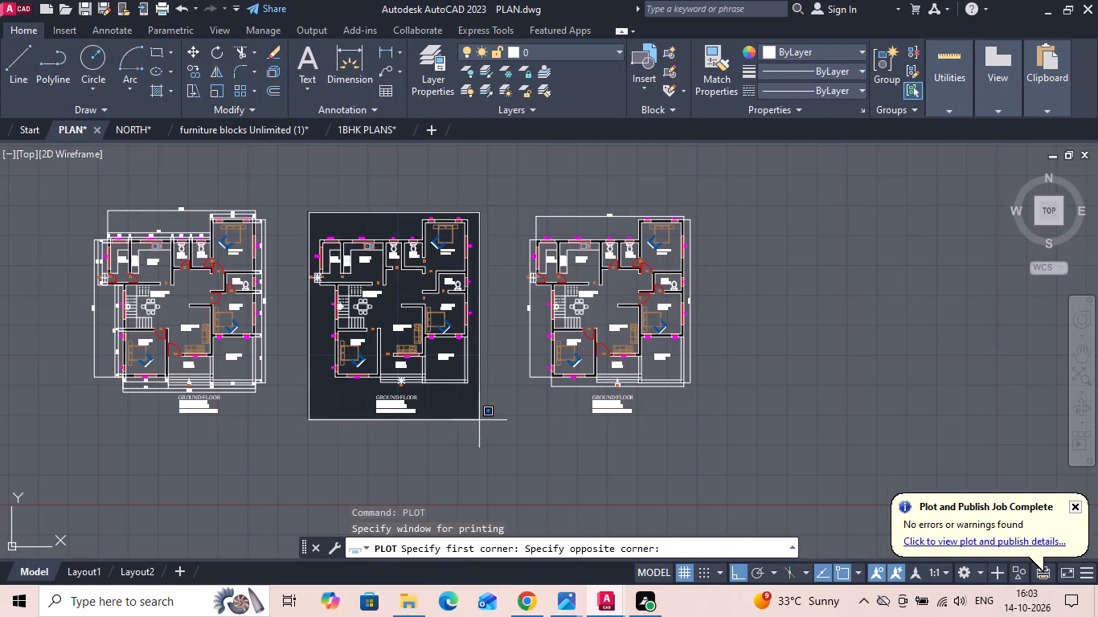
click(480, 420)
click(300, 491)
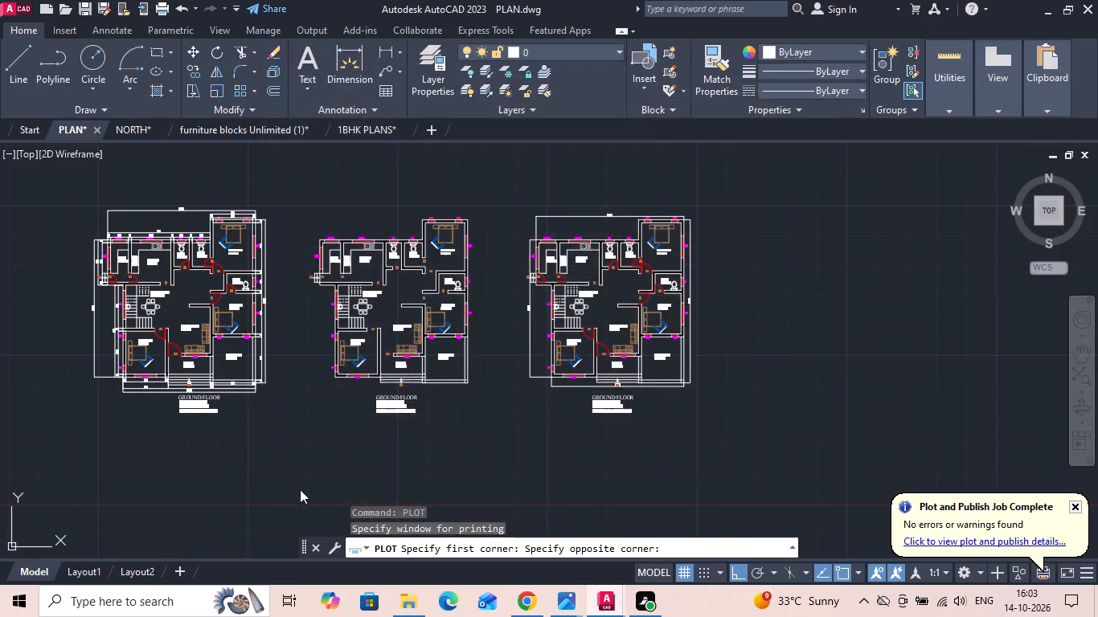
key(space)
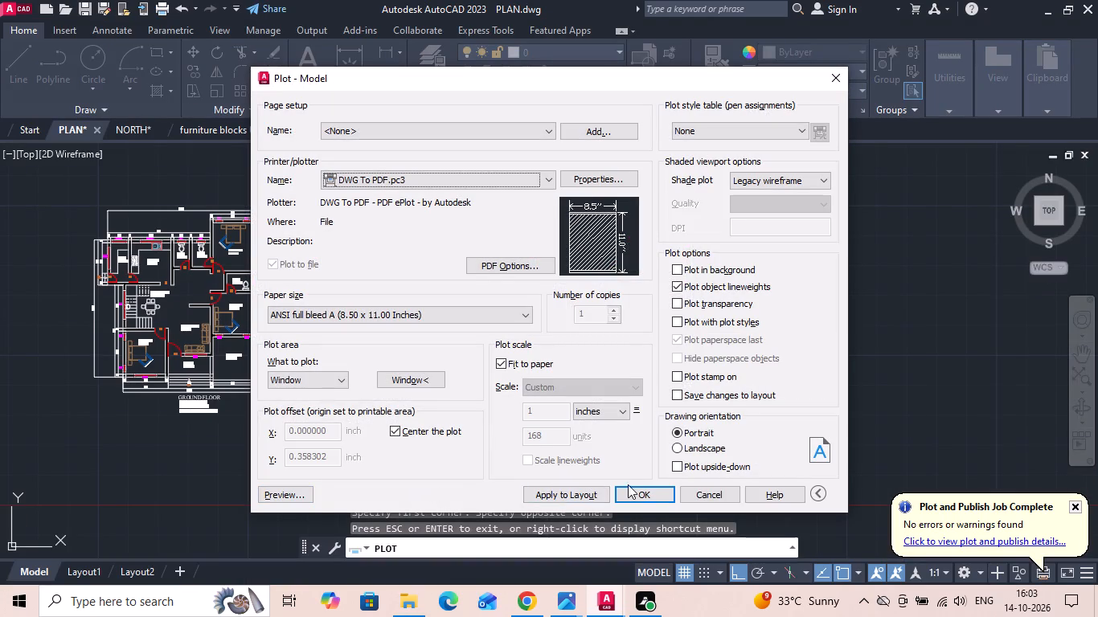
Plot the sheet to a PDF named PLAN in the INTERNSHIP folder on the Desktop.
click(642, 489)
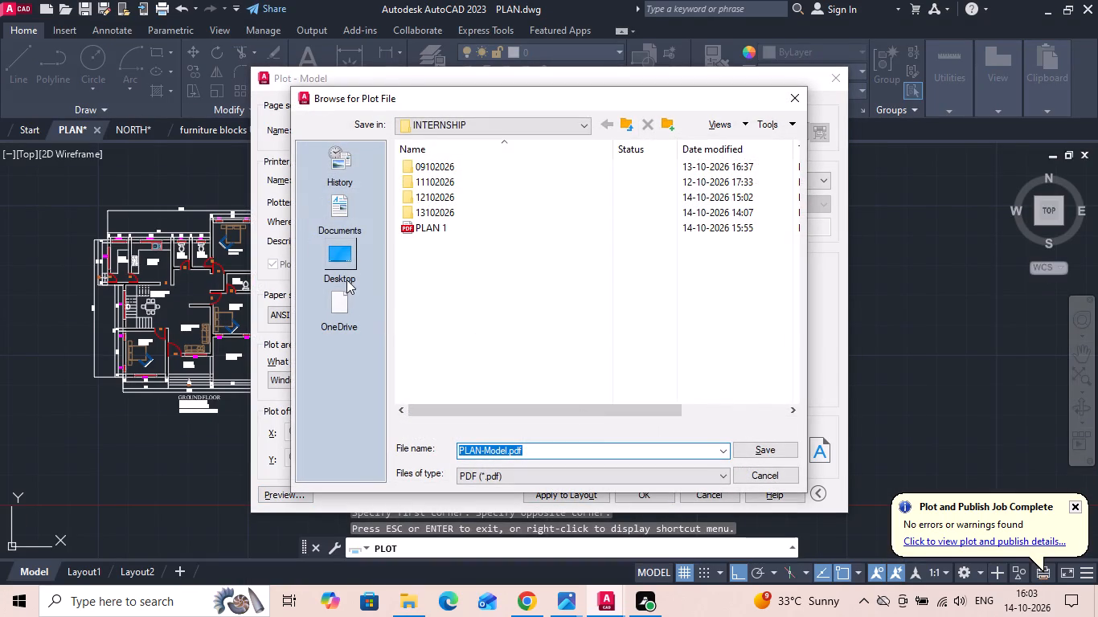
click(345, 265)
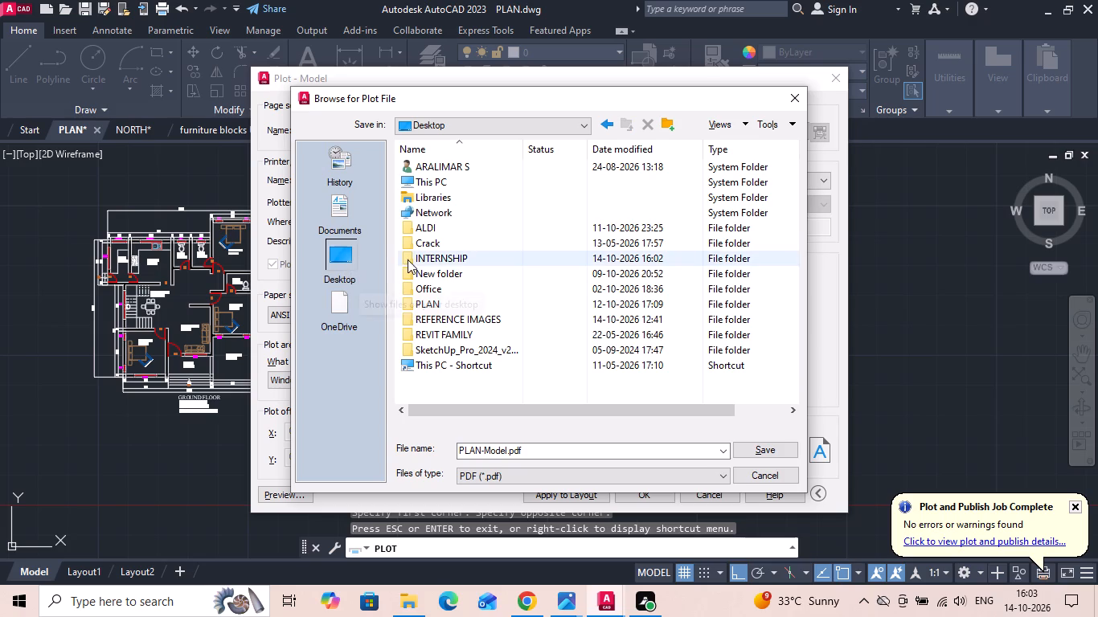
double_click(411, 258)
double_click(559, 450)
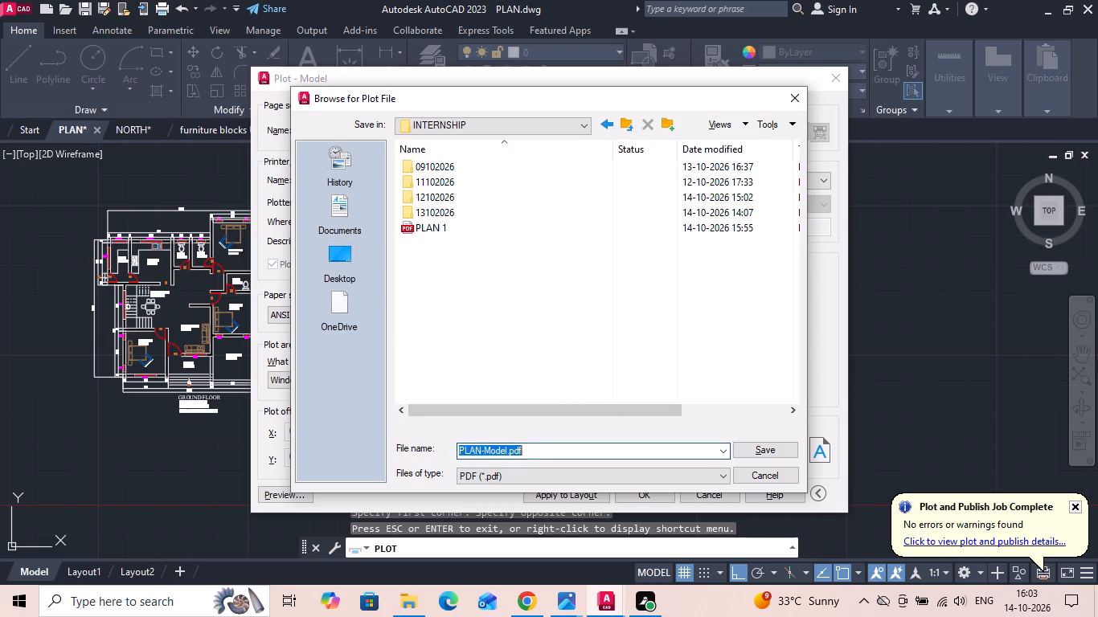
key(BackSpace)
key(BackSpace)
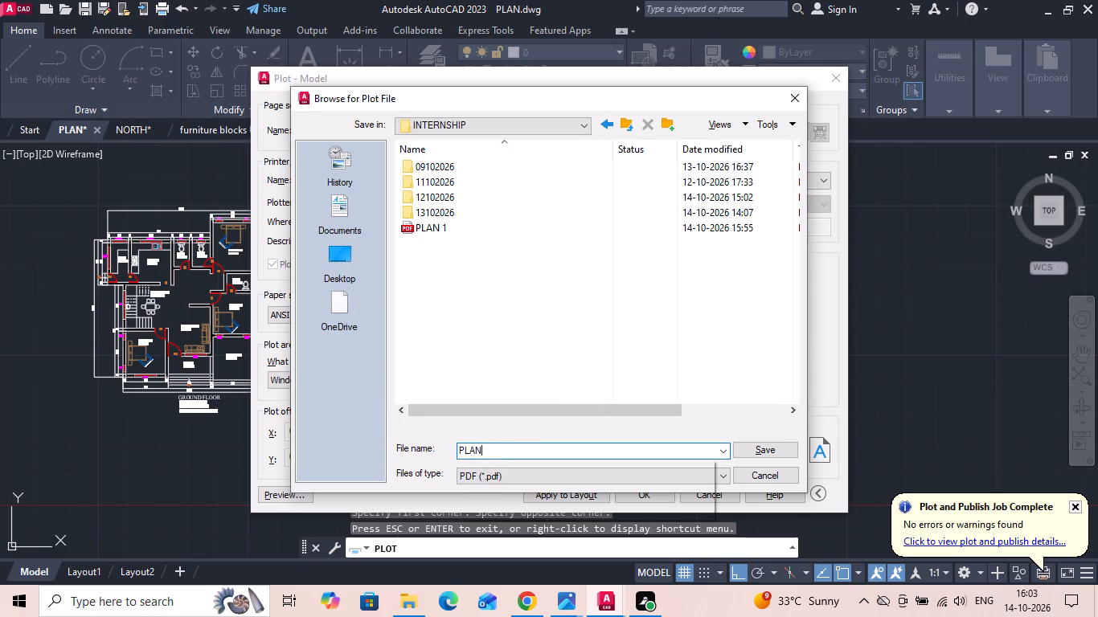
key(space)
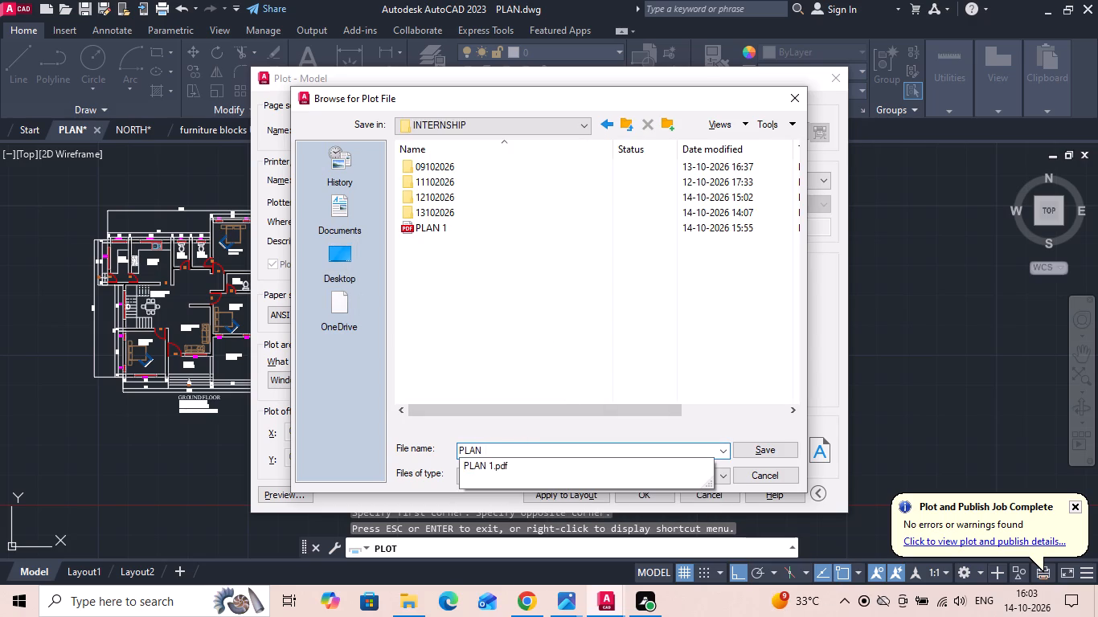
click(751, 446)
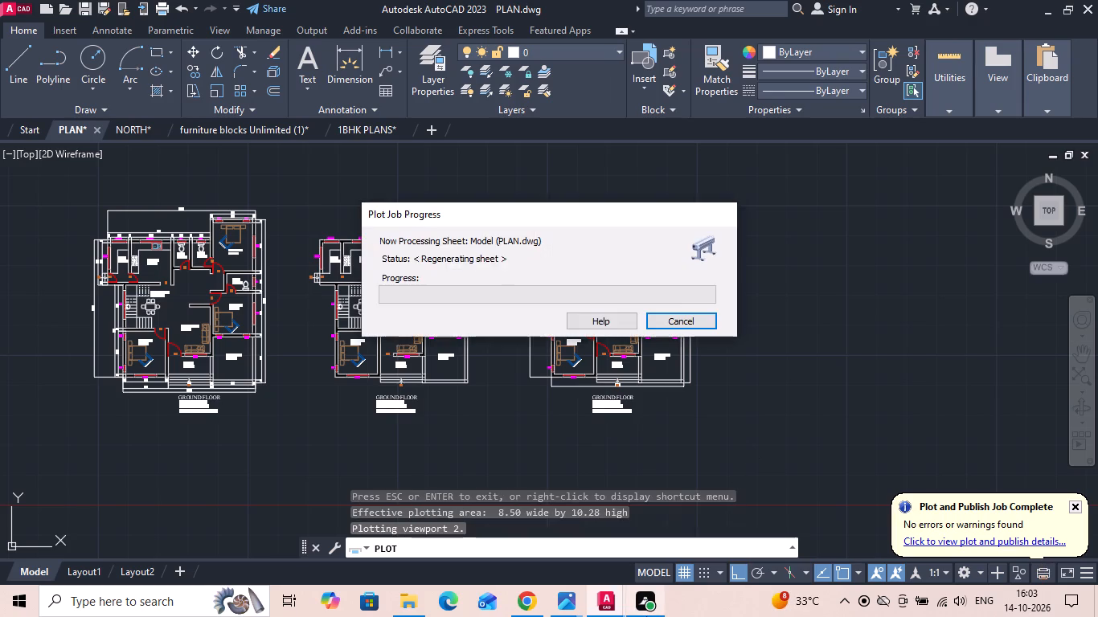